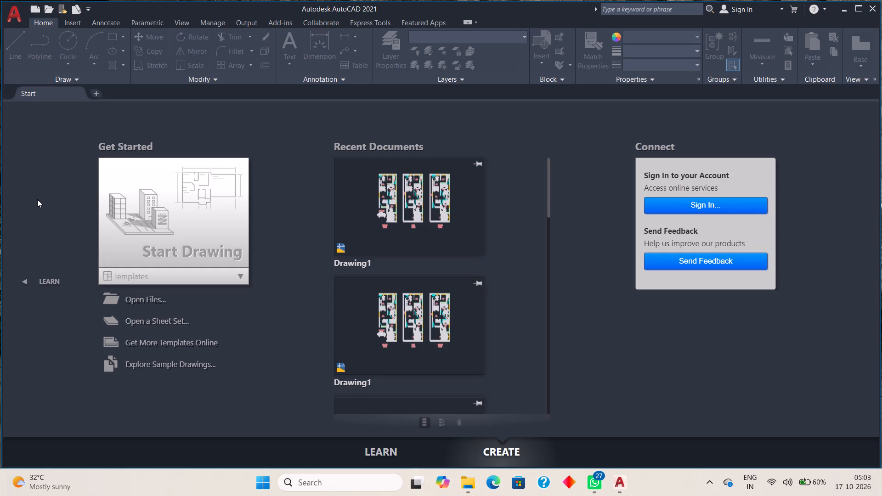
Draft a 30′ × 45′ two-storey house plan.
Start a new blank drawing.
{"action": "left_click", "coordinate": [157, 238]}
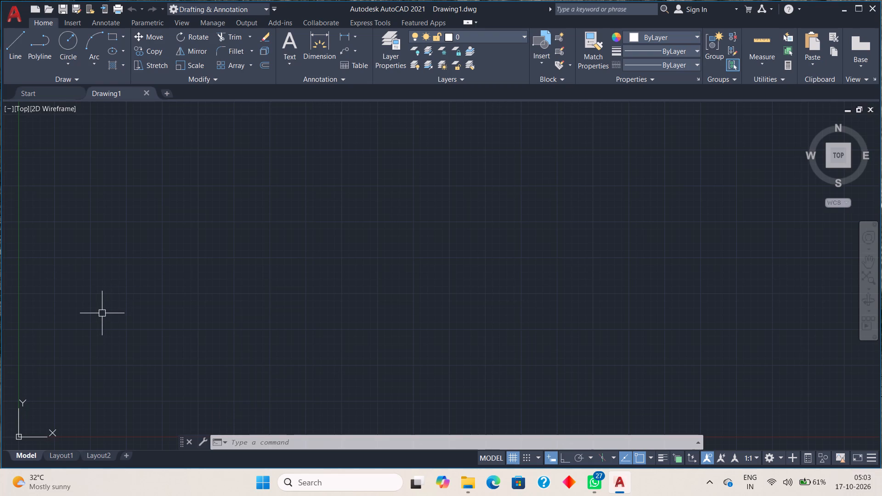
Configure the drawing units to Architectural length type with a precision of 0'-0 1/2".
{"action": "type", "text": "un"}
{"action": "key", "text": "space"}
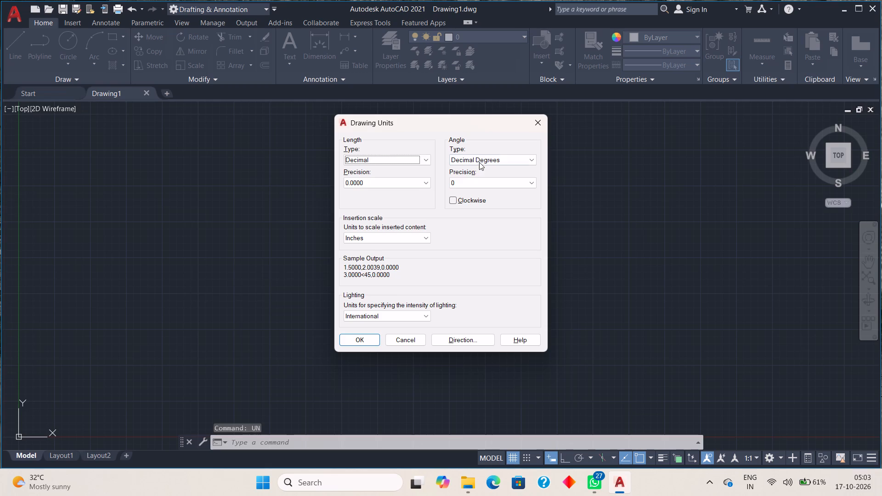
{"action": "left_click", "coordinate": [424, 156]}
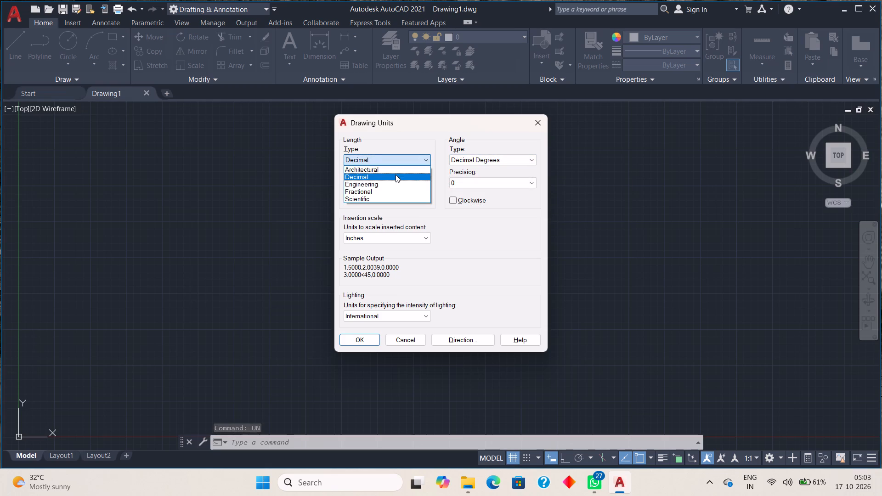
{"action": "left_click", "coordinate": [395, 169]}
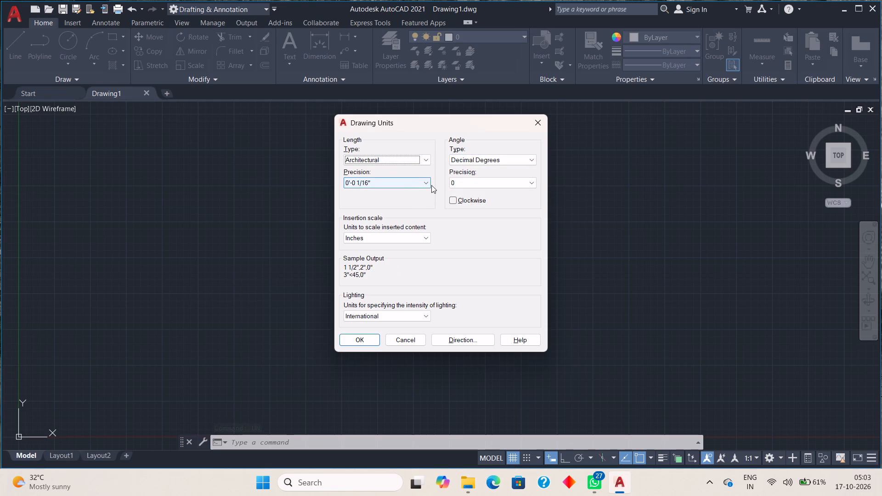
{"action": "left_click", "coordinate": [429, 185]}
{"action": "left_click", "coordinate": [401, 202]}
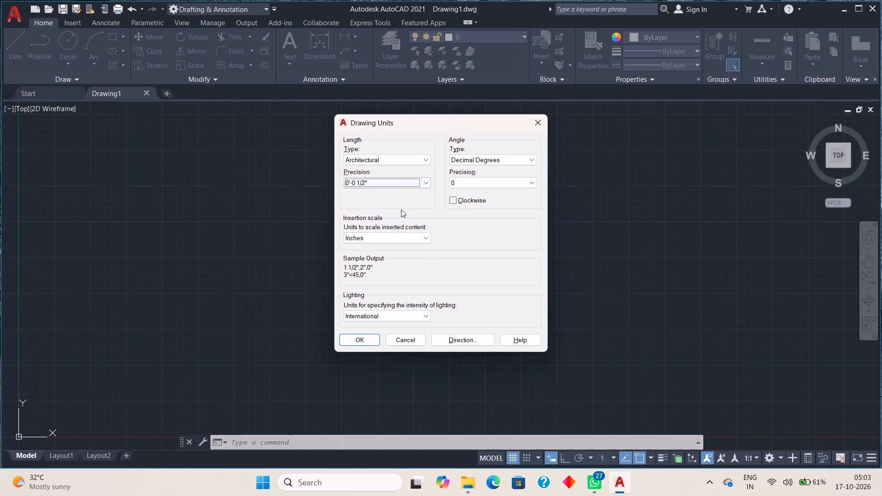
{"action": "left_click", "coordinate": [351, 340]}
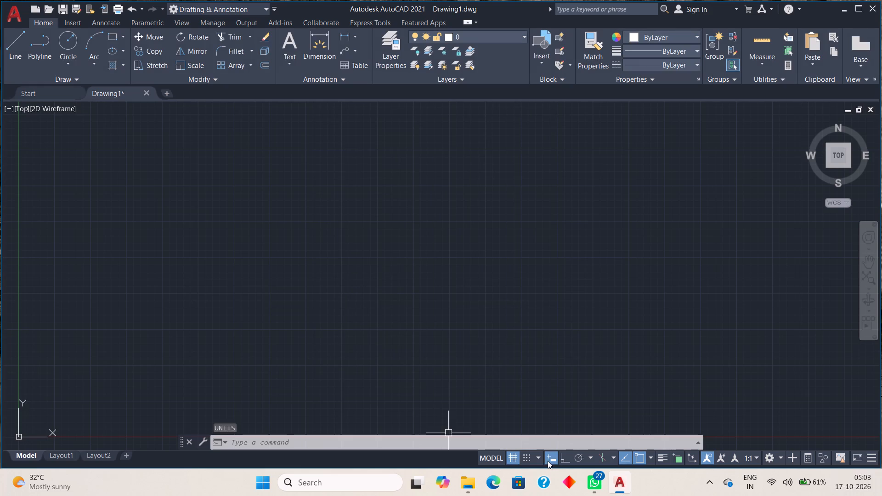
Turn on Ortho mode and turn off the drawing grid display.
{"action": "left_click", "coordinate": [563, 455]}
{"action": "left_click", "coordinate": [512, 455]}
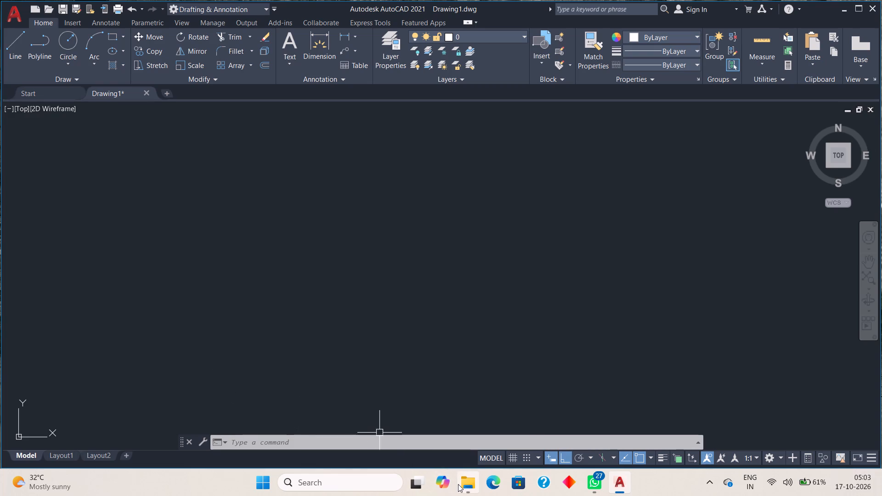
Close the open File Explorer and WhatsApp windows.
{"action": "left_click", "coordinate": [518, 383]}
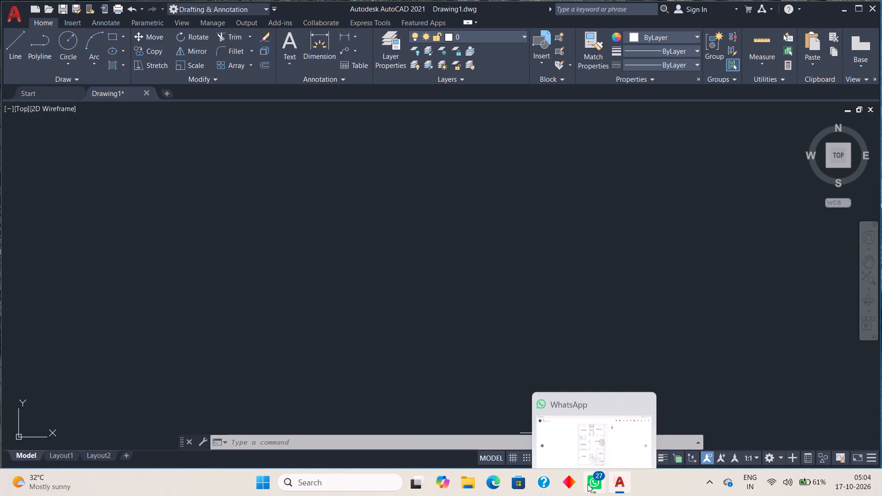
{"action": "left_click", "coordinate": [646, 383]}
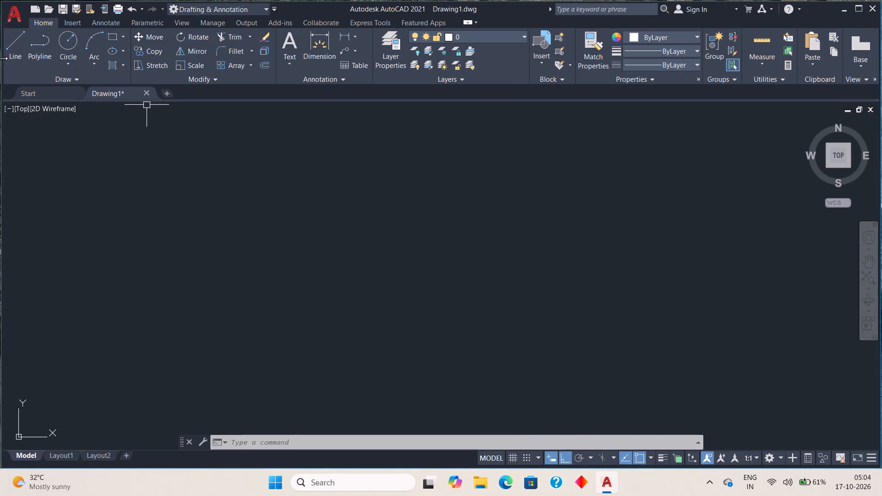
Draw a 30' horizontal line from a freely chosen start point and end the Line command.
{"action": "left_click", "coordinate": [7, 45]}
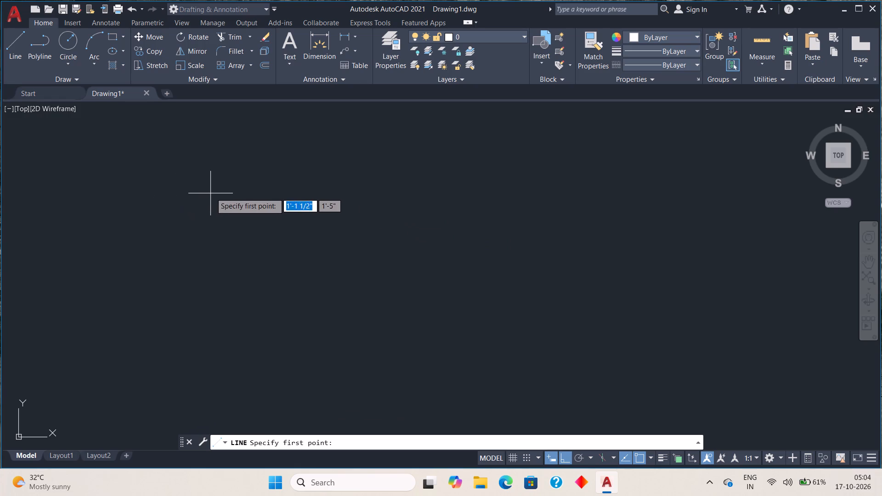
{"action": "left_click", "coordinate": [308, 200]}
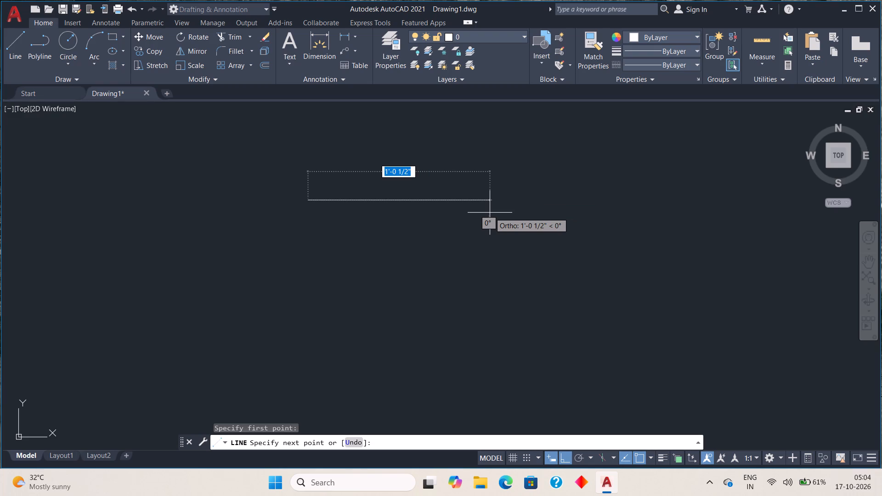
{"action": "type", "text": "30"}
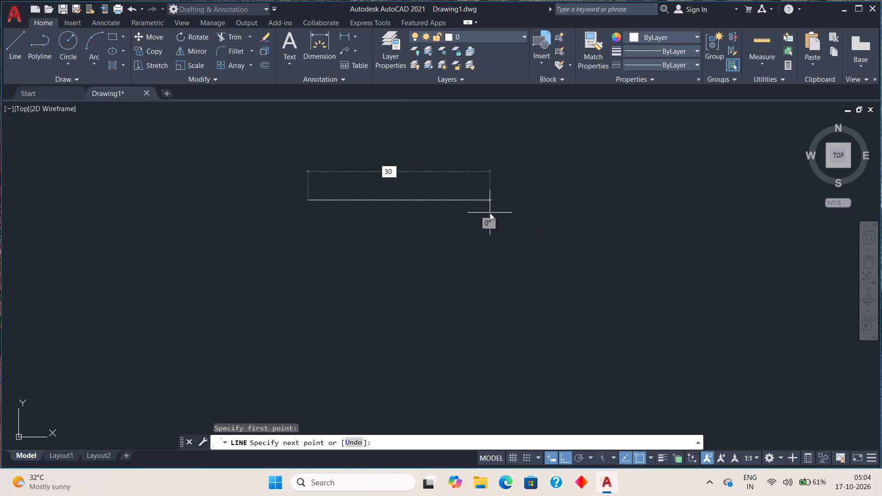
{"action": "key", "text": "apostrophe"}
{"action": "key", "text": "Return"}
{"action": "scroll", "coordinate": [489, 213], "scroll_direction": "down", "scroll_amount": 1}
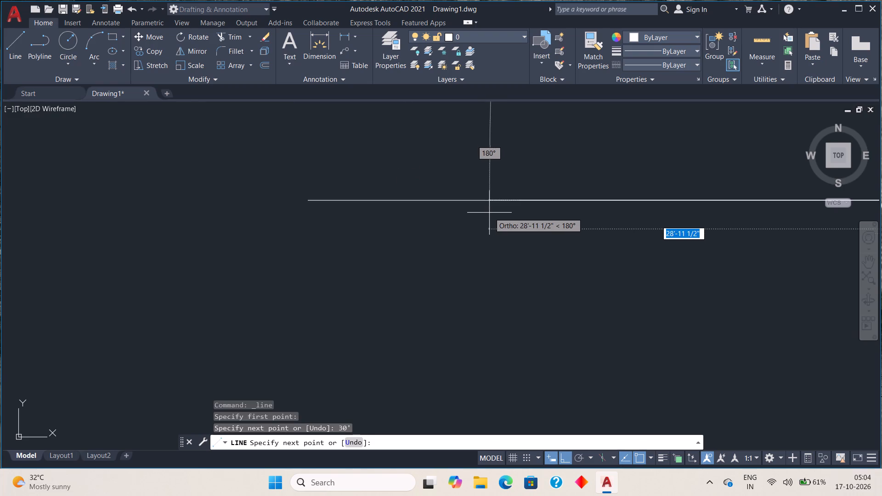
{"action": "scroll", "coordinate": [489, 213], "scroll_direction": "down", "scroll_amount": 2}
{"action": "scroll", "coordinate": [781, 324], "scroll_direction": "down", "scroll_amount": 3}
{"action": "middle_click_drag", "start_coordinate": [779, 319], "coordinate": [766, 319]}
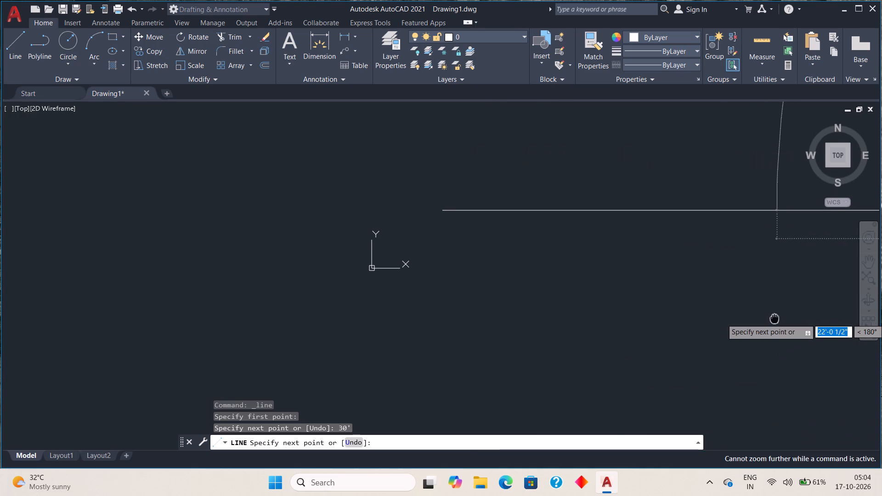
{"action": "middle_click_drag", "start_coordinate": [766, 319], "coordinate": [362, 297]}
{"action": "key", "text": "Escape"}
Move the 30' line straight up, further above the drawing origin.
{"action": "scroll", "coordinate": [574, 284], "scroll_direction": "down", "scroll_amount": 2}
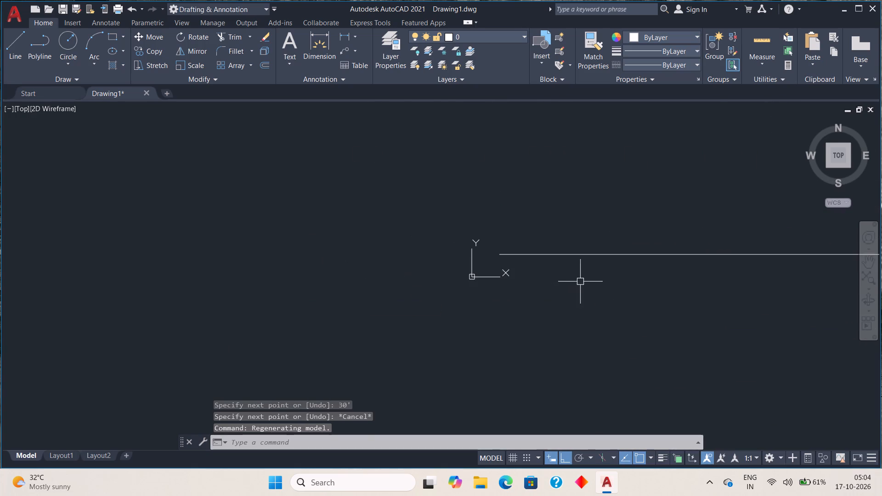
{"action": "middle_click_drag", "start_coordinate": [671, 297], "coordinate": [274, 284]}
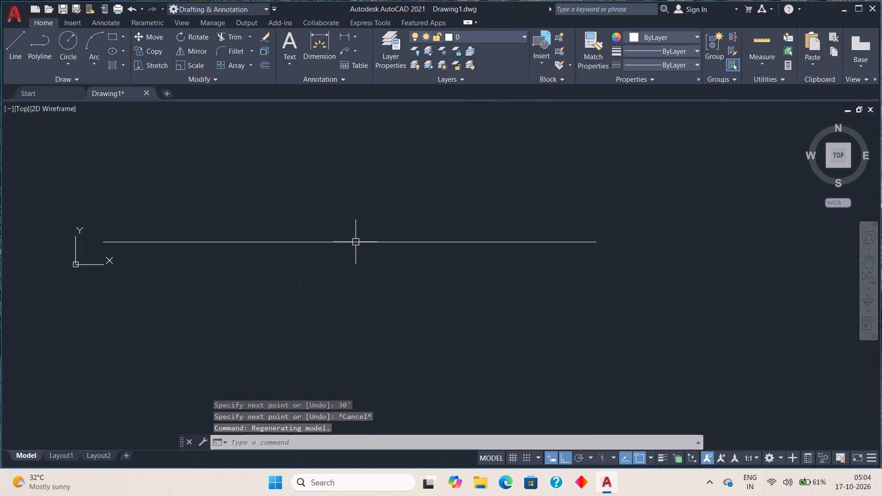
{"action": "left_click", "coordinate": [356, 242]}
{"action": "key", "text": "Escape"}
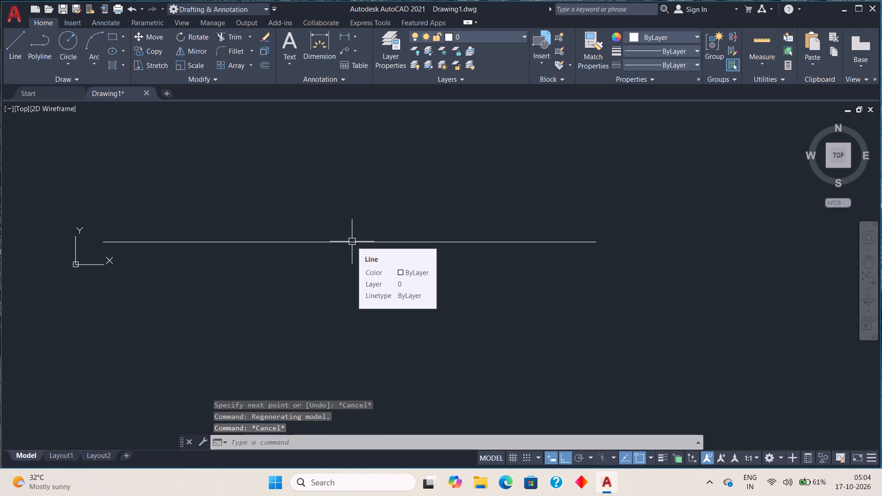
{"action": "left_click", "coordinate": [352, 242]}
{"action": "left_click", "coordinate": [138, 39]}
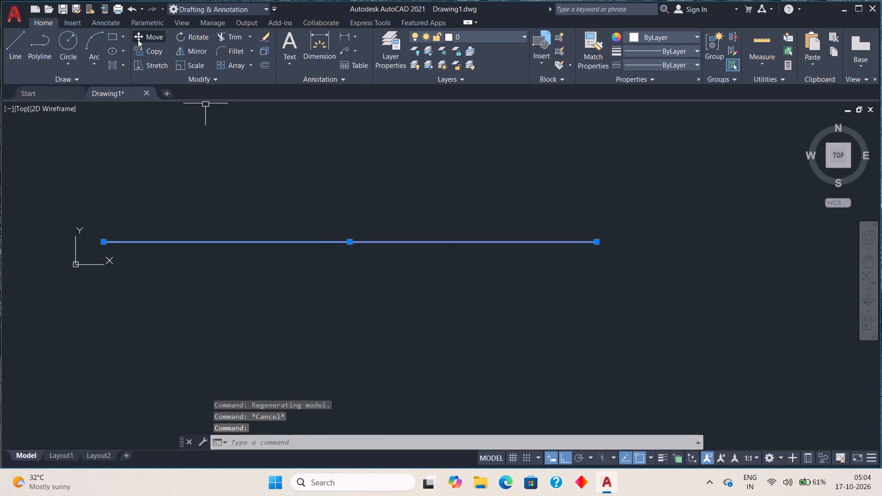
{"action": "left_click", "coordinate": [367, 240]}
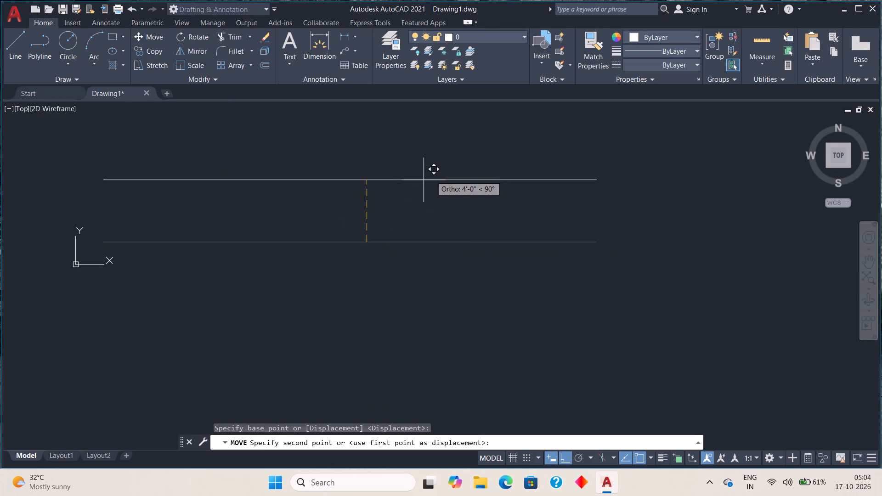
{"action": "middle_click_drag", "start_coordinate": [442, 169], "coordinate": [381, 311]}
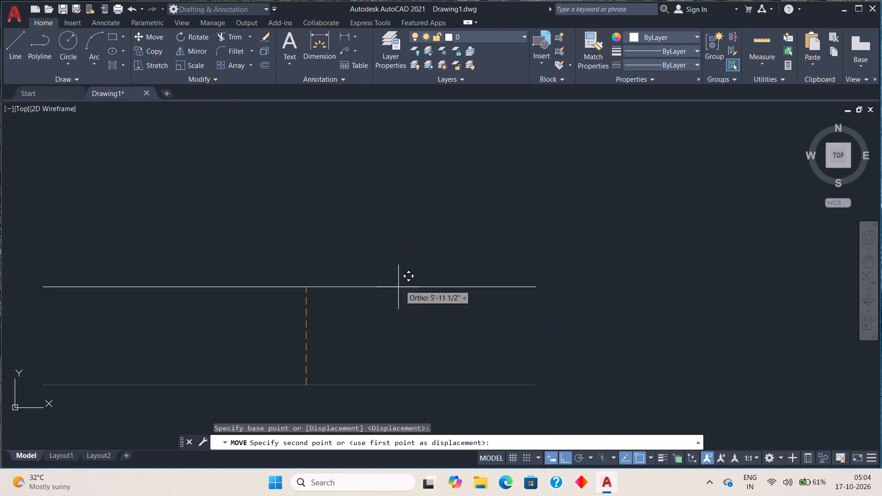
{"action": "left_click", "coordinate": [470, 174]}
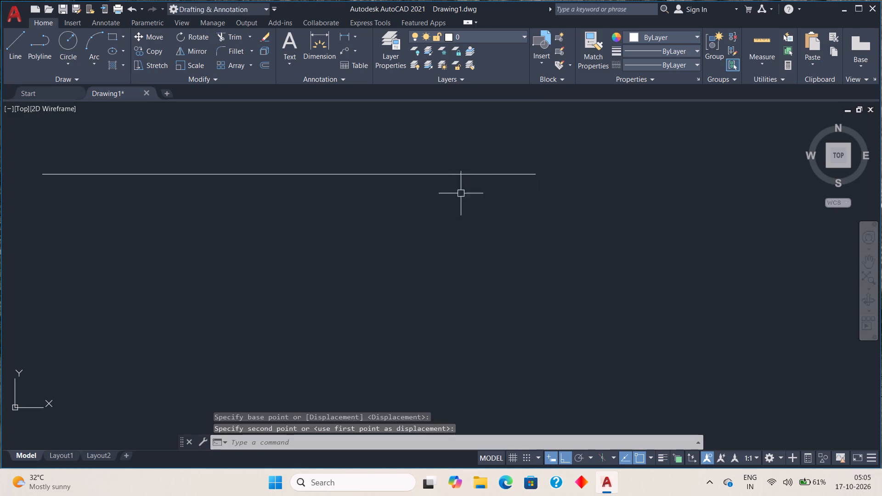
{"action": "key", "text": "Escape"}
{"action": "key", "text": "Escape"}
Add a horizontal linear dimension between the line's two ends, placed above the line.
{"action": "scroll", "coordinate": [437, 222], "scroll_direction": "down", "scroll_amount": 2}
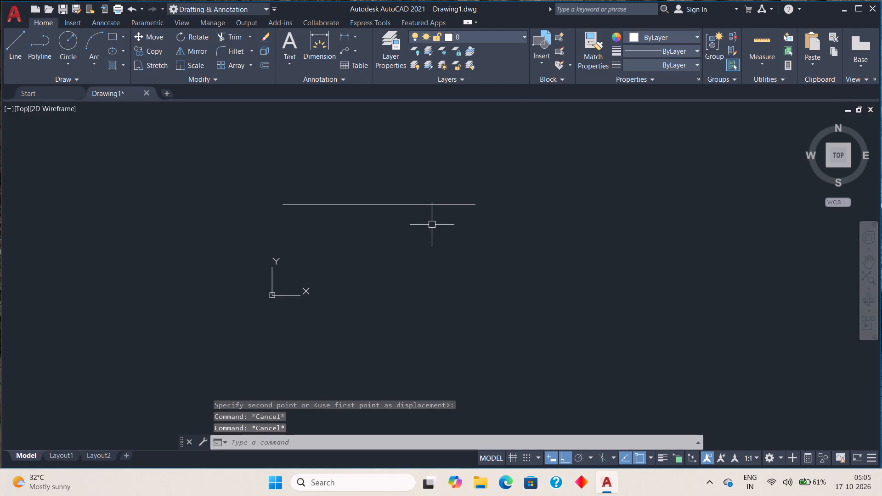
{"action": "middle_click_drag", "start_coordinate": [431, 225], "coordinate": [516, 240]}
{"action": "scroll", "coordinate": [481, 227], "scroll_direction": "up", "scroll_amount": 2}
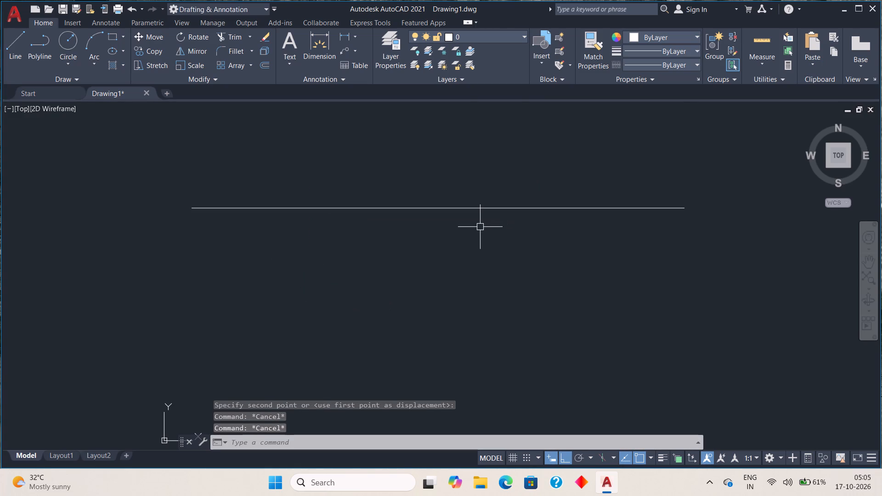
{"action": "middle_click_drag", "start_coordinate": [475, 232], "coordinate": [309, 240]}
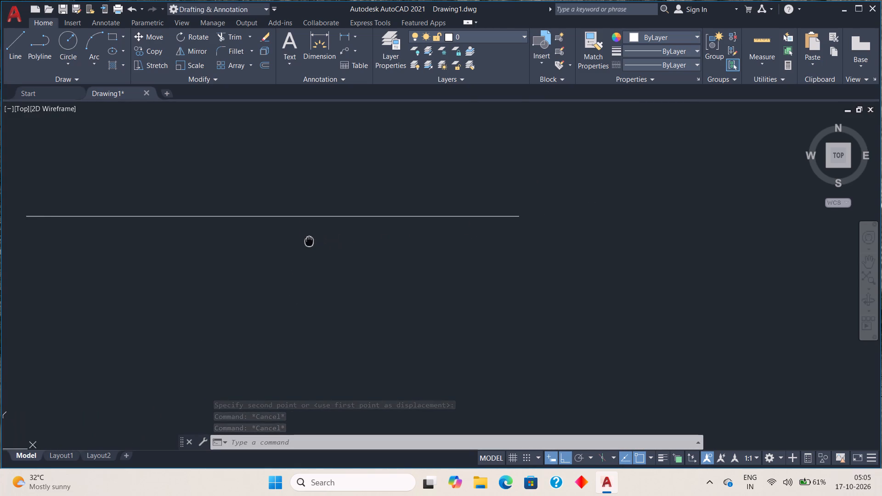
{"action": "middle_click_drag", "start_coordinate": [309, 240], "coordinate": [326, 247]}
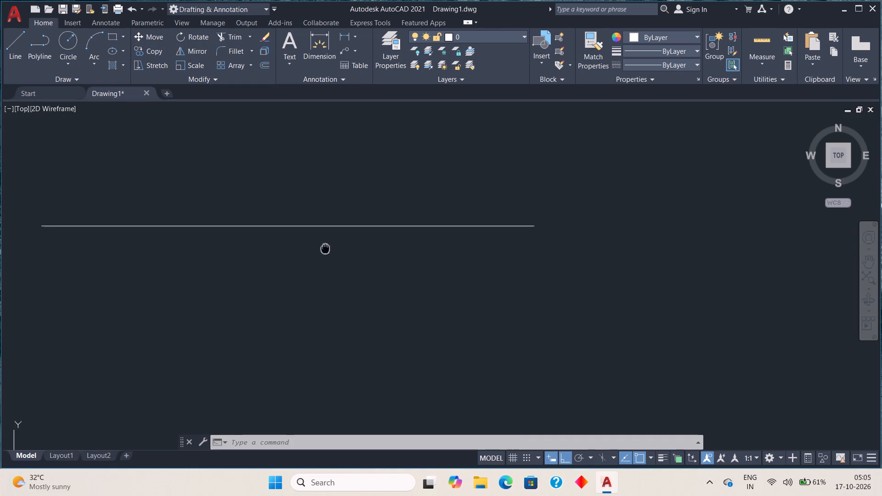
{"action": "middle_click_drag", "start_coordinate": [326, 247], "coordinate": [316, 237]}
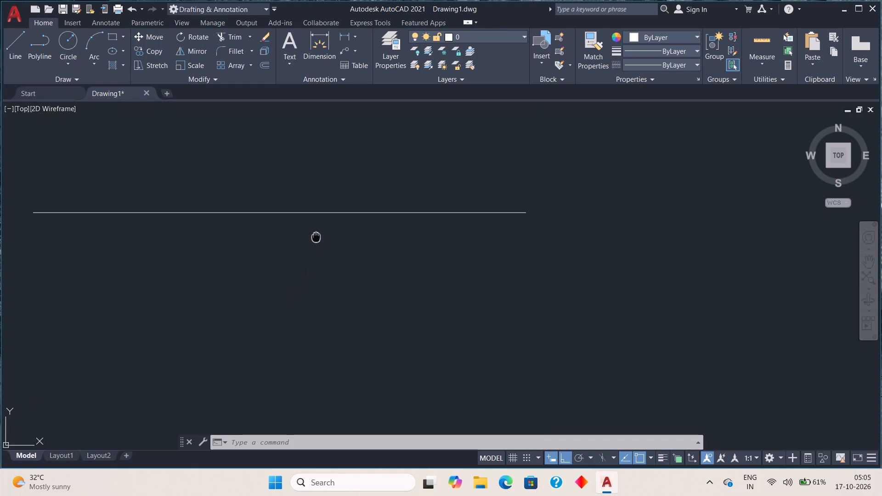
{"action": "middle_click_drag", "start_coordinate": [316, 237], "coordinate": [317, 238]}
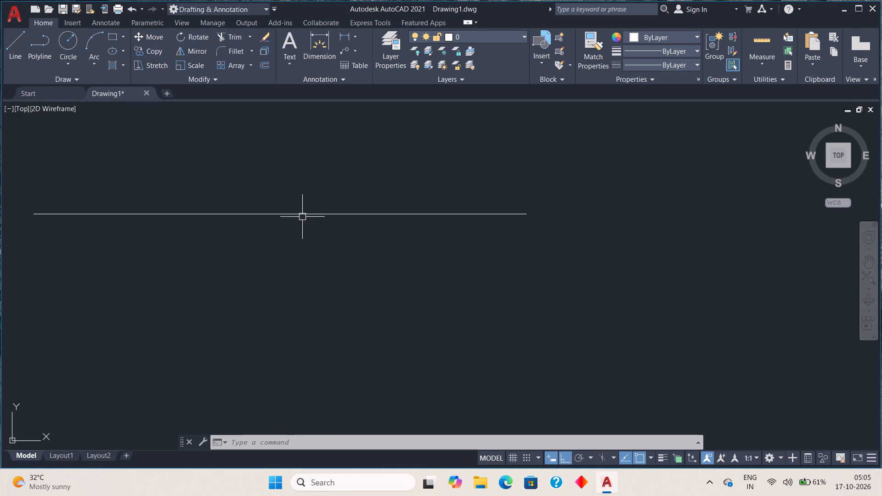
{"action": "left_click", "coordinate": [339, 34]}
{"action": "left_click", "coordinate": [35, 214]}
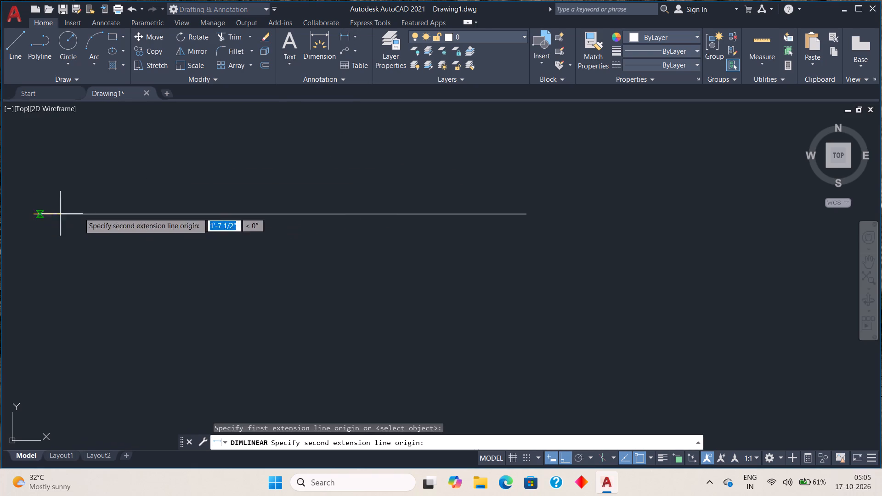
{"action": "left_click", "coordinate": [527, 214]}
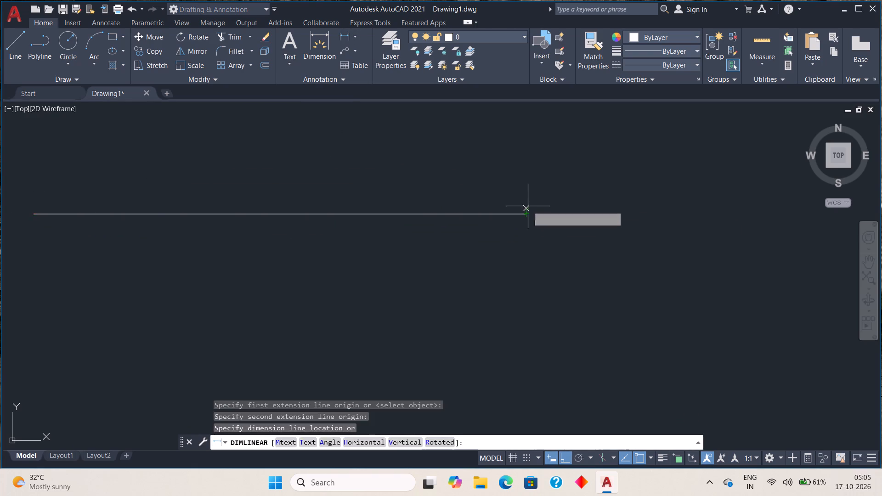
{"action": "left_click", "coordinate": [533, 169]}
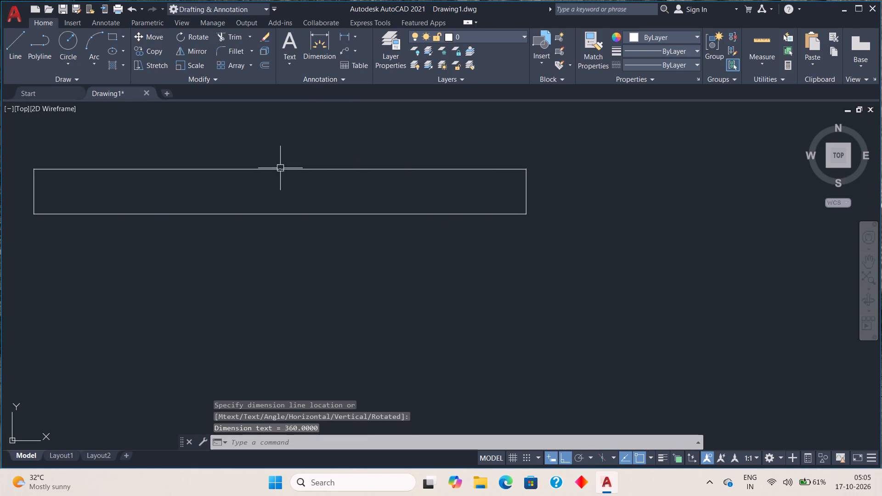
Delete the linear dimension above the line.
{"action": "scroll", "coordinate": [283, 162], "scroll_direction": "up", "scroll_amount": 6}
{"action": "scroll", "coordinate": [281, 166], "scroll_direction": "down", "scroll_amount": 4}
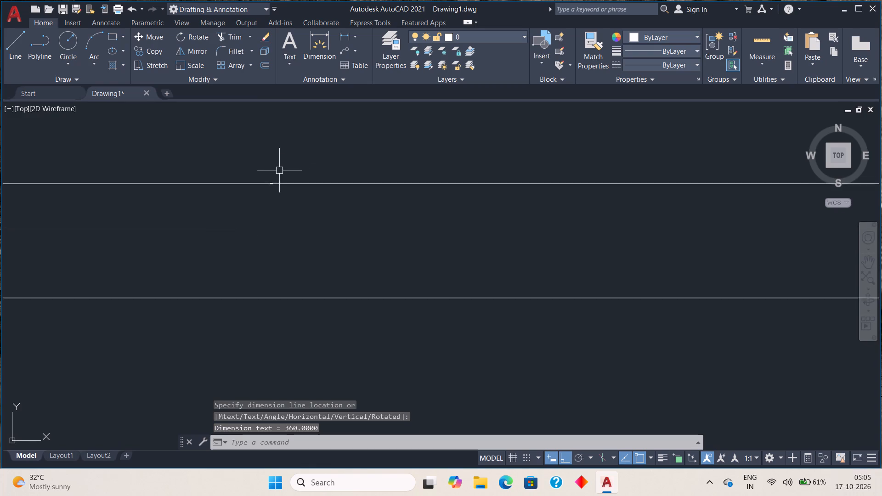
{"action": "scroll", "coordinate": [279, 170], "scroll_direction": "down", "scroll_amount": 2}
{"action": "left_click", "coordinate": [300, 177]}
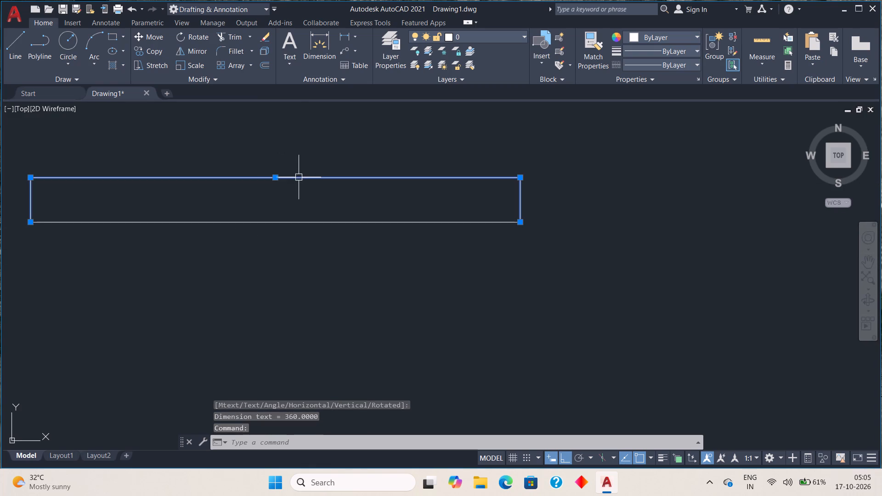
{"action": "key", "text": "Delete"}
Complete the rectangle from the 30' line's right end with lines 45' down, 30' left and 45' up, ending the Line command.
{"action": "scroll", "coordinate": [313, 202], "scroll_direction": "down", "scroll_amount": 2}
{"action": "middle_click_drag", "start_coordinate": [325, 233], "coordinate": [373, 225]}
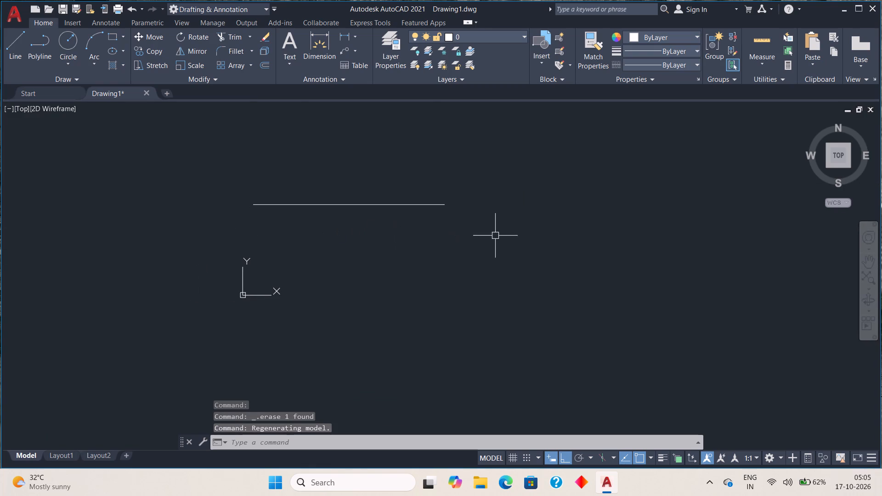
{"action": "key", "text": "l"}
{"action": "key", "text": "space"}
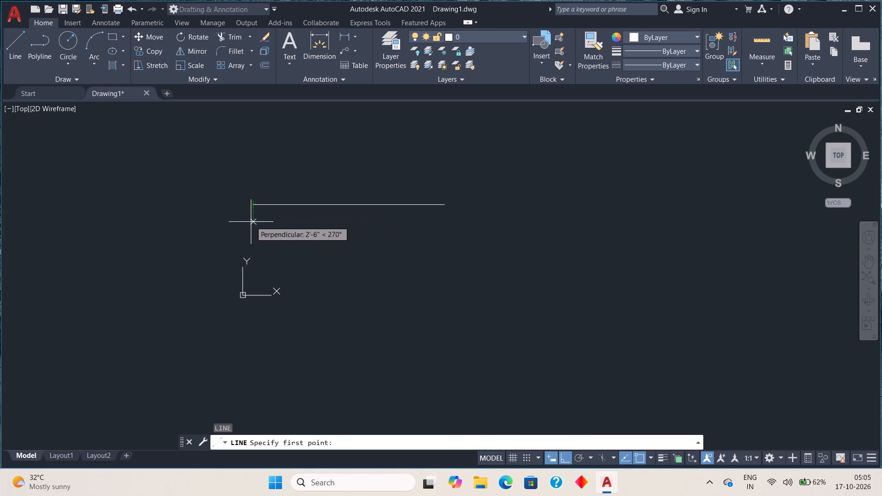
{"action": "left_click", "coordinate": [446, 207]}
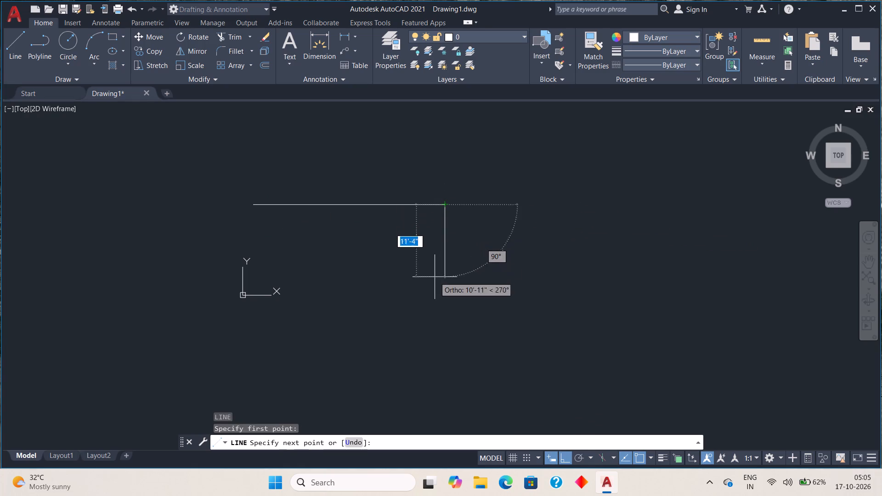
{"action": "type", "text": "45"}
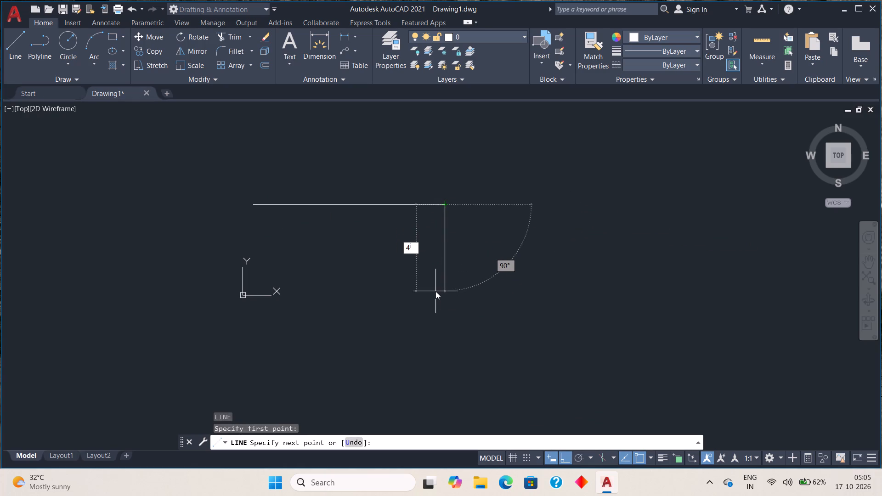
{"action": "key", "text": "apostrophe"}
{"action": "key", "text": "Return"}
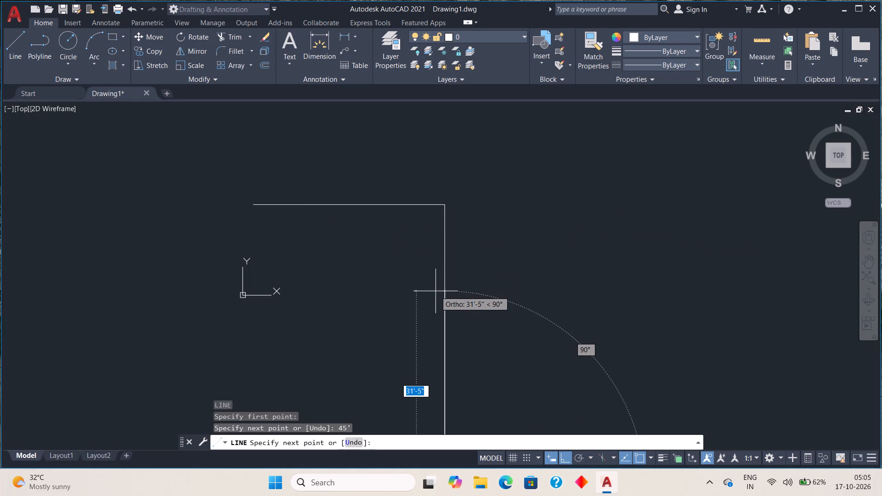
{"action": "scroll", "coordinate": [419, 287], "scroll_direction": "down", "scroll_amount": 1}
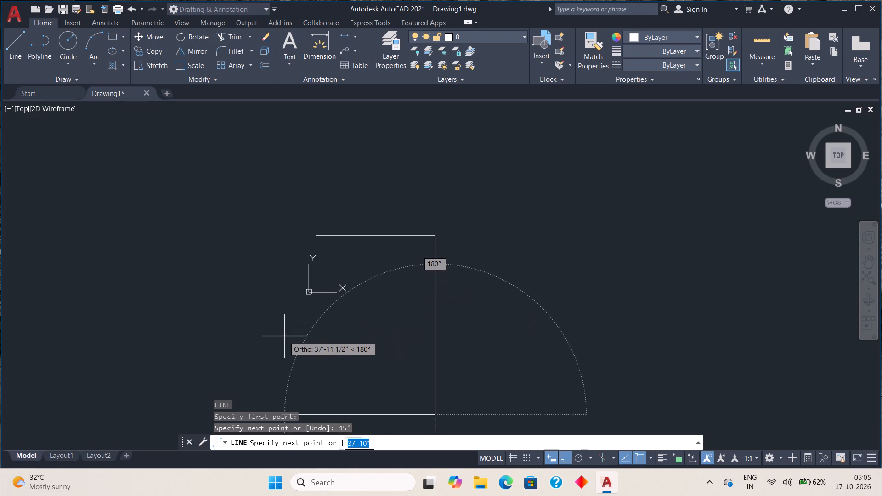
{"action": "key", "text": "3"}
{"action": "type", "text": "0'"}
{"action": "key", "text": "Return"}
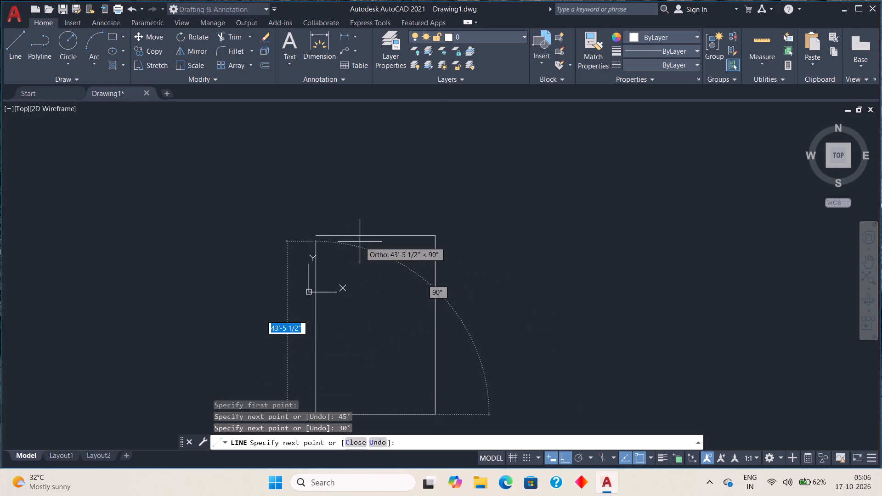
{"action": "type", "text": "45"}
{"action": "key", "text": "apostrophe"}
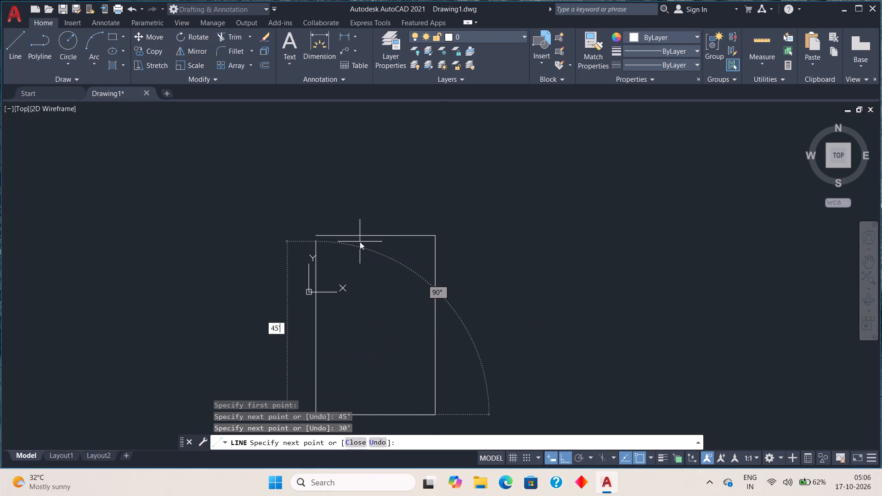
{"action": "key", "text": "Return"}
{"action": "key", "text": "Escape"}
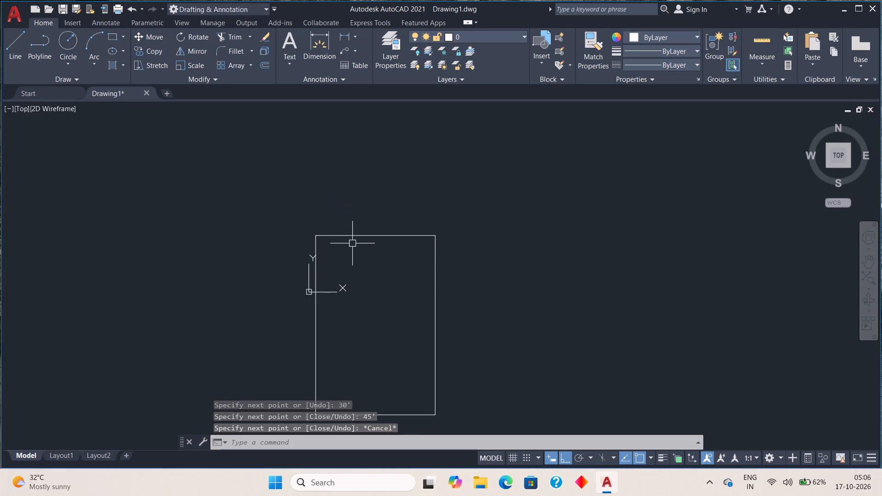
Move the whole 30' by 45' rectangle diagonally up and right by its upper-right corner, with Ortho off, clear of the drawing origin.
{"action": "left_click", "coordinate": [272, 207]}
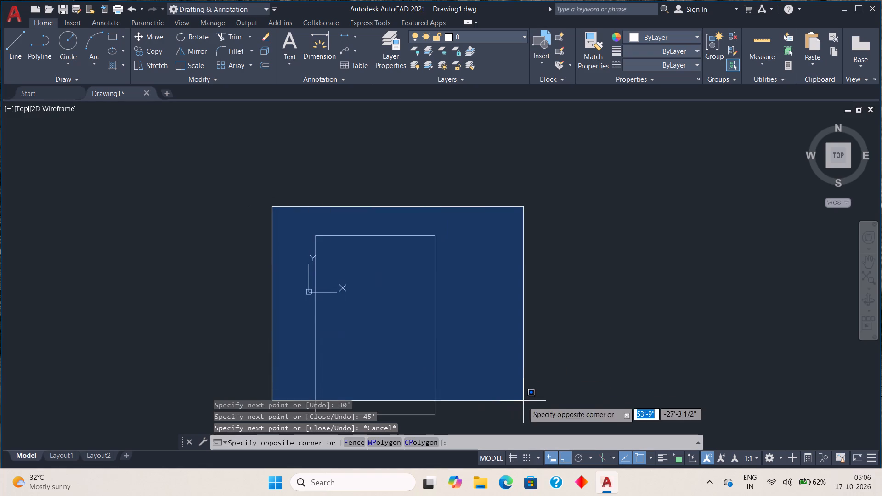
{"action": "left_click", "coordinate": [537, 421]}
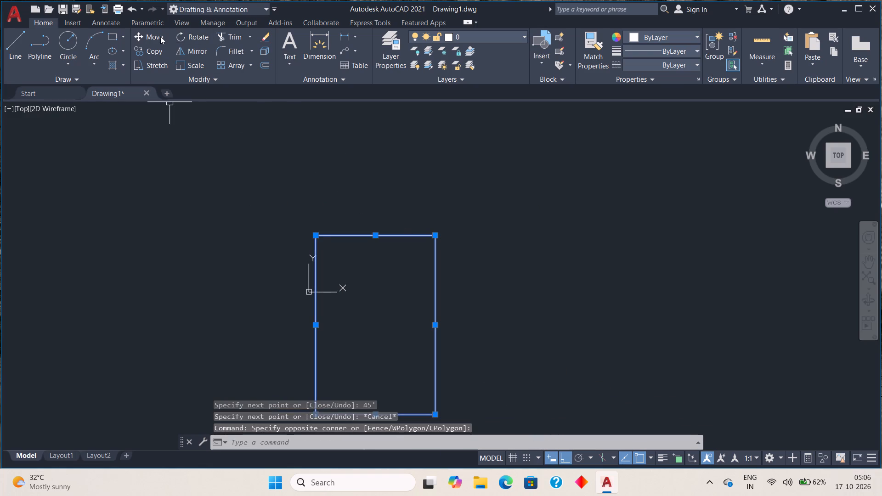
{"action": "left_click", "coordinate": [160, 36]}
{"action": "left_click", "coordinate": [436, 236]}
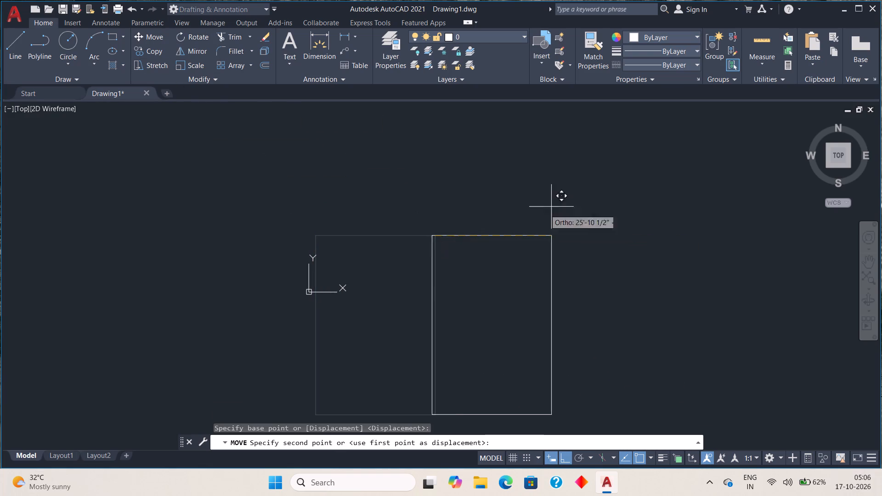
{"action": "left_click", "coordinate": [564, 459]}
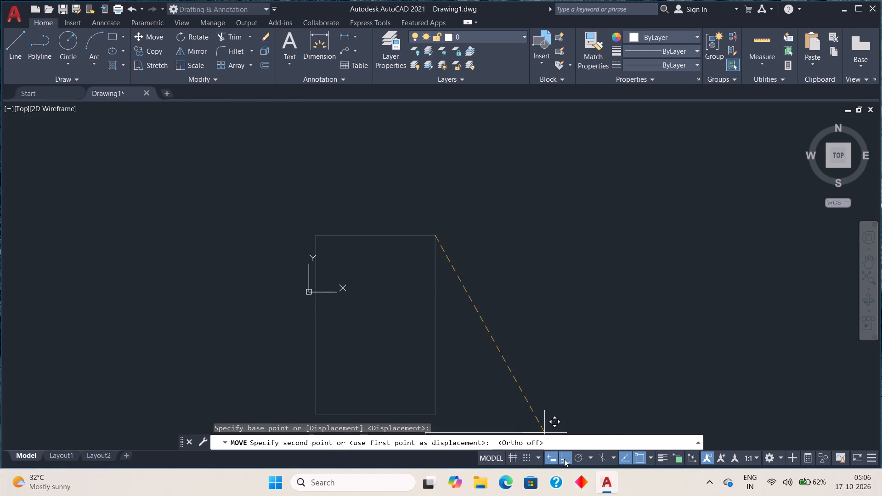
{"action": "middle_click_drag", "start_coordinate": [594, 209], "coordinate": [446, 361]}
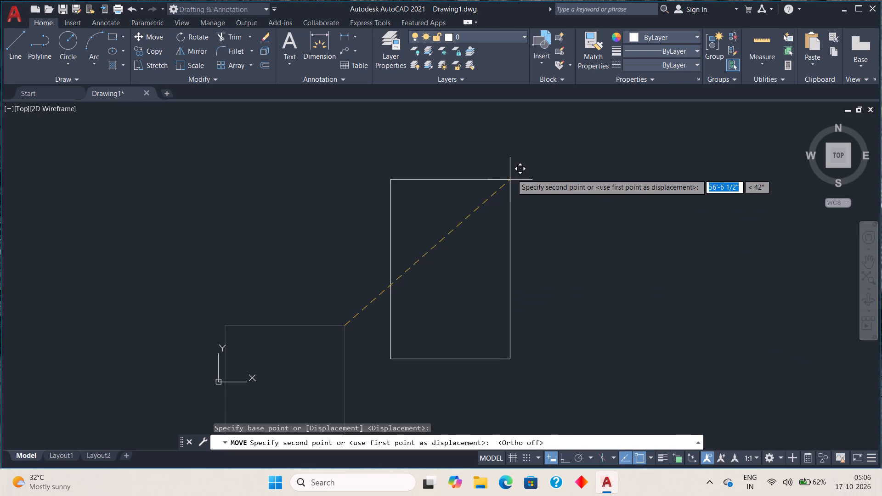
{"action": "left_click", "coordinate": [515, 131]}
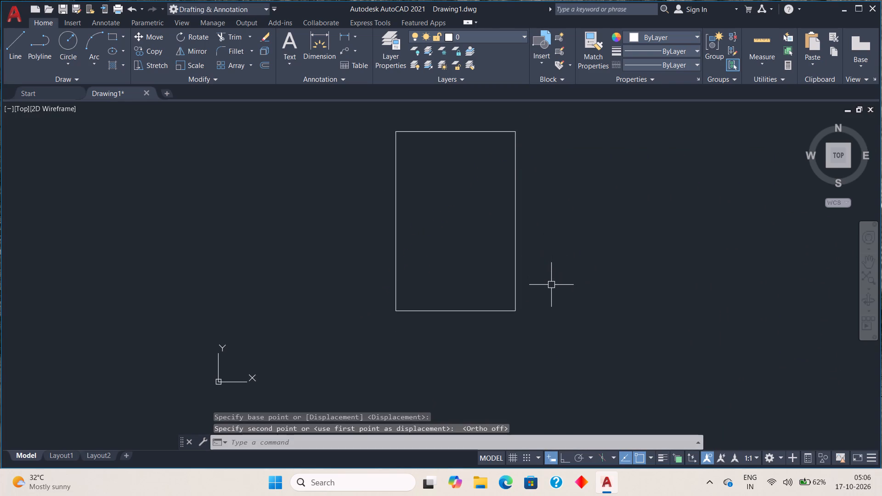
{"action": "middle_click_drag", "start_coordinate": [552, 193], "coordinate": [522, 245]}
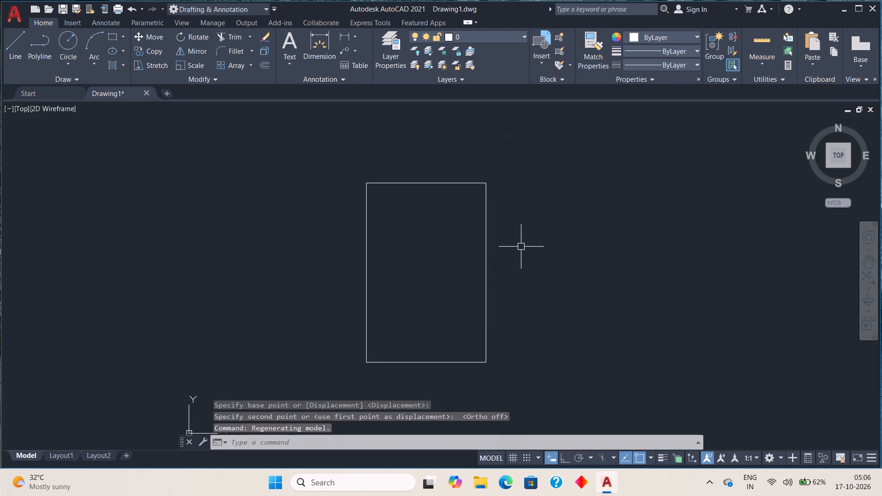
{"action": "key", "text": "Escape"}
{"action": "key", "text": "Escape"}
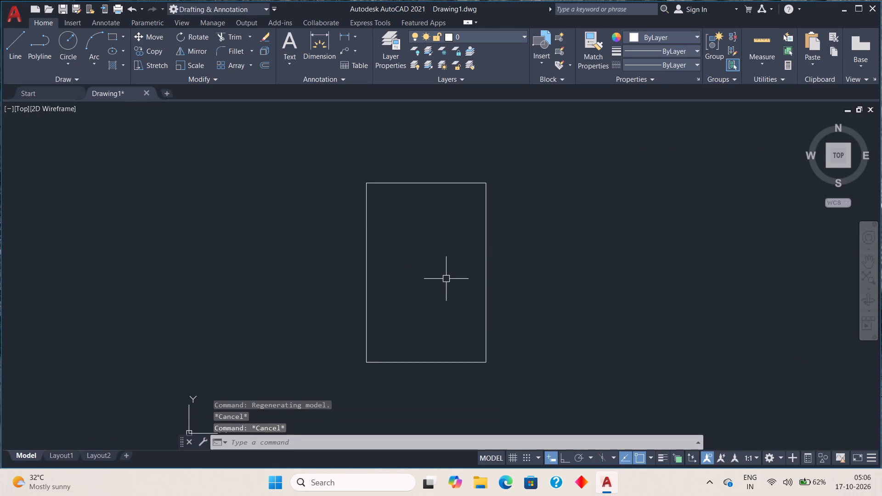
Offset all four sides of the rectangle 9" inward and end the Offset command.
{"action": "type", "text": "o"}
{"action": "key", "text": "space"}
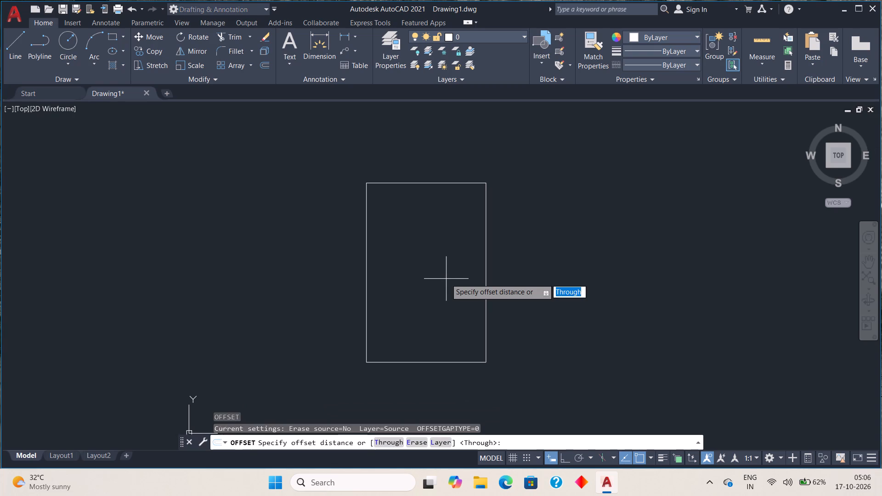
{"action": "key", "text": "9"}
{"action": "key", "text": "shift+quotedbl"}
{"action": "key", "text": "Return"}
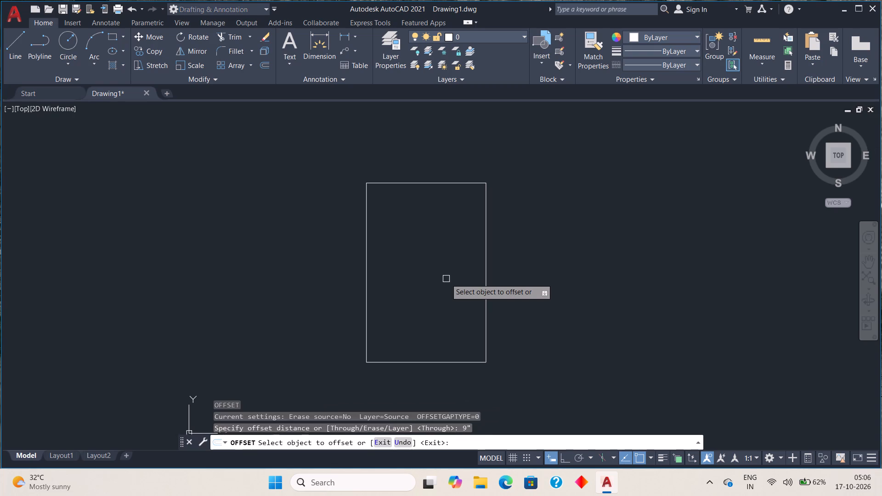
{"action": "left_click", "coordinate": [454, 182]}
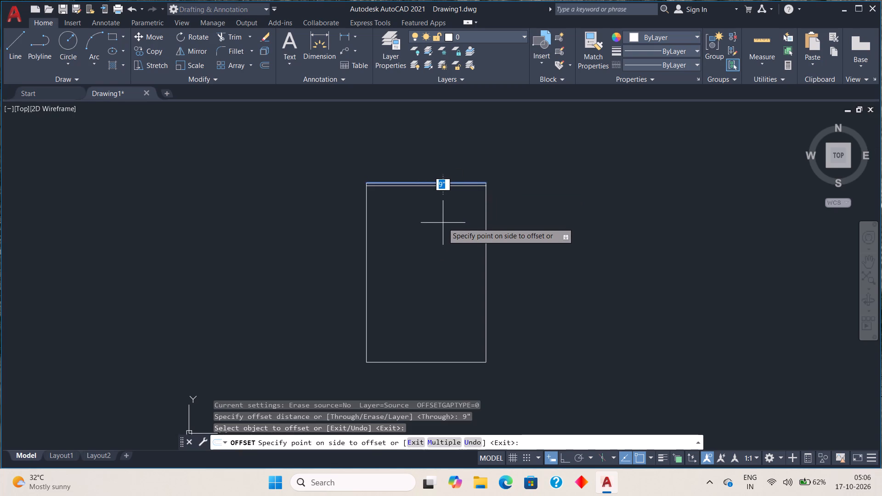
{"action": "left_click", "coordinate": [443, 224]}
{"action": "left_click", "coordinate": [486, 253]}
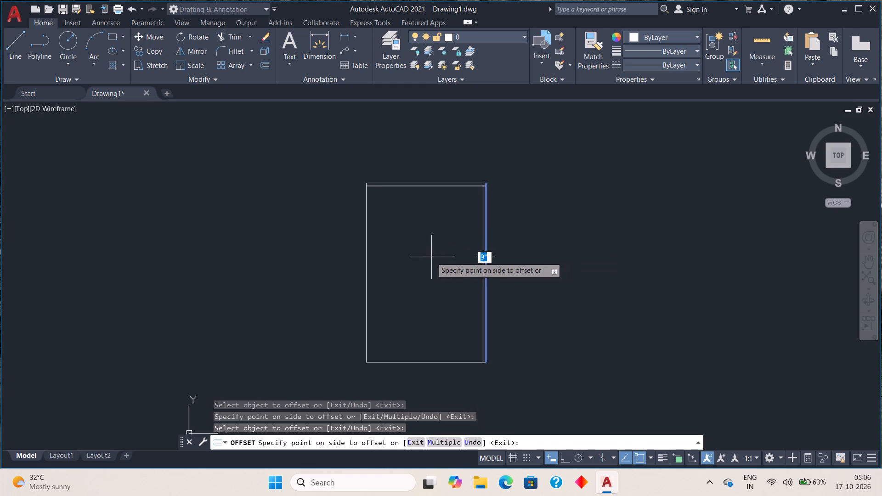
{"action": "left_click", "coordinate": [431, 257]}
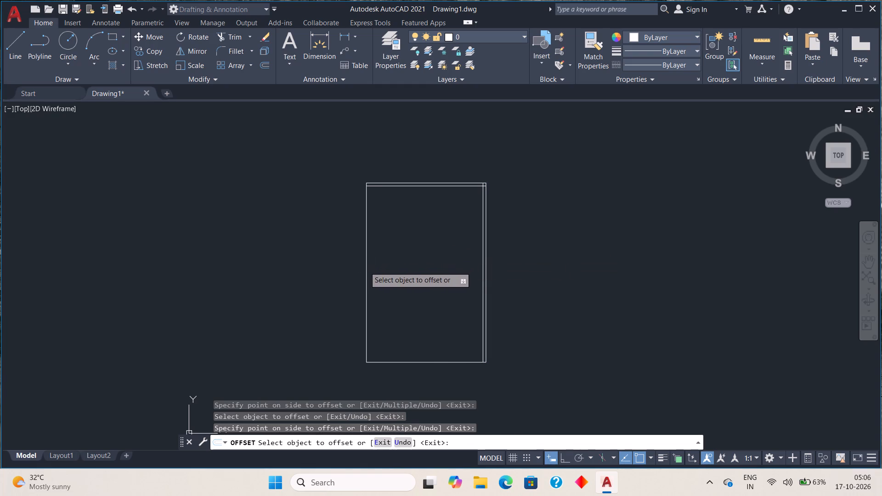
{"action": "left_click", "coordinate": [365, 267]}
{"action": "left_click", "coordinate": [418, 271]}
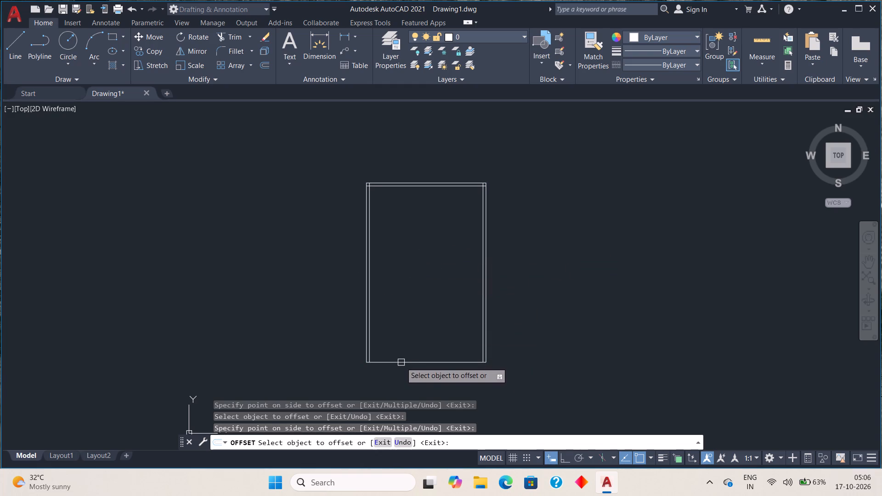
{"action": "left_click", "coordinate": [401, 362]}
{"action": "left_click_drag", "start_coordinate": [419, 271], "coordinate": [421, 264]}
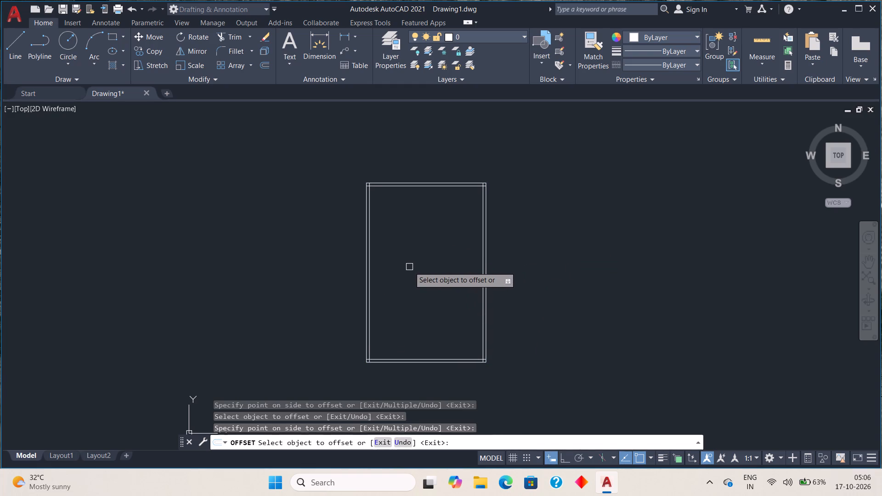
{"action": "key", "text": "Escape"}
{"action": "key", "text": "Escape"}
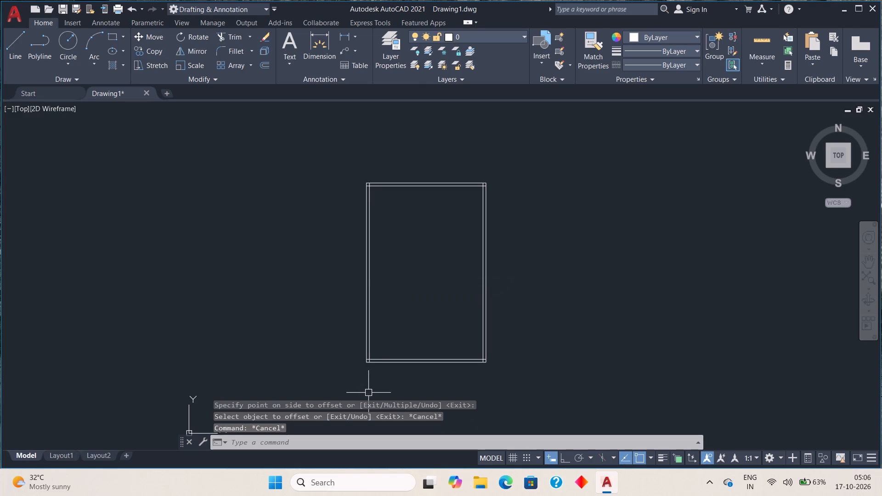
Trim the overlapping ends of the inner offset lines at the outline's lower-left and lower-right corners.
{"action": "scroll", "coordinate": [368, 390], "scroll_direction": "up", "scroll_amount": 3}
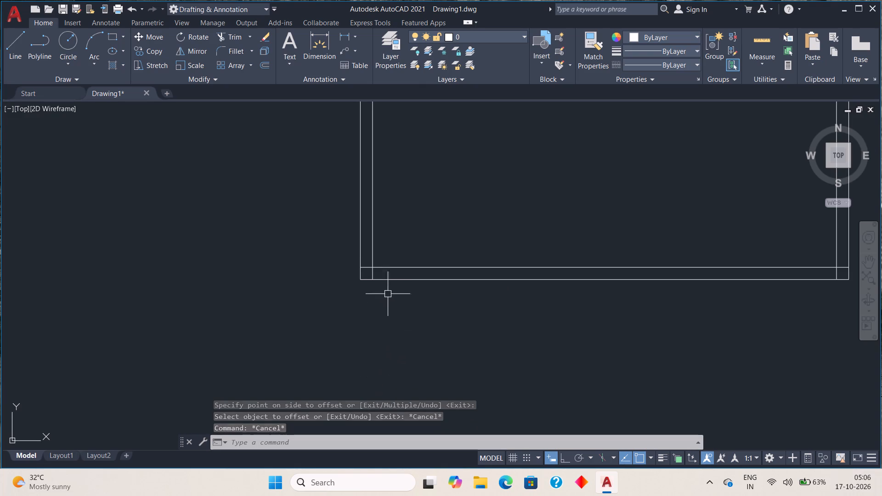
{"action": "left_click", "coordinate": [367, 268], "text": "shift"}
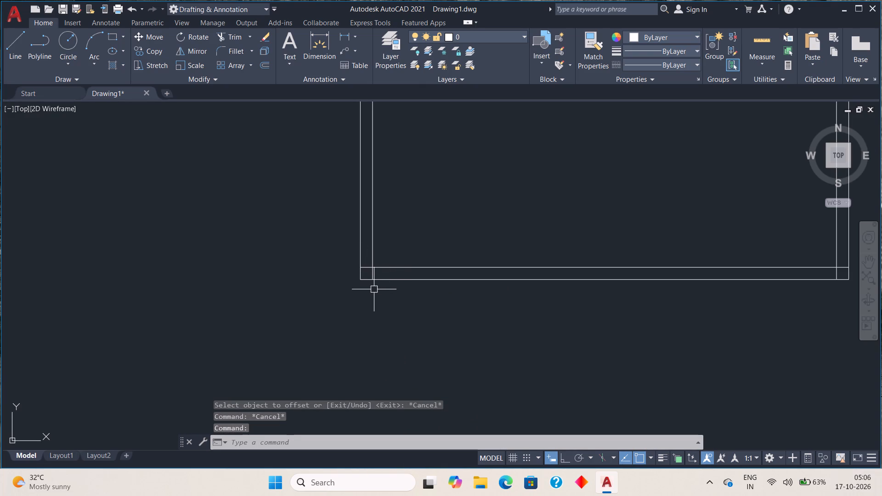
{"action": "key", "text": "Escape"}
{"action": "key", "text": "t"}
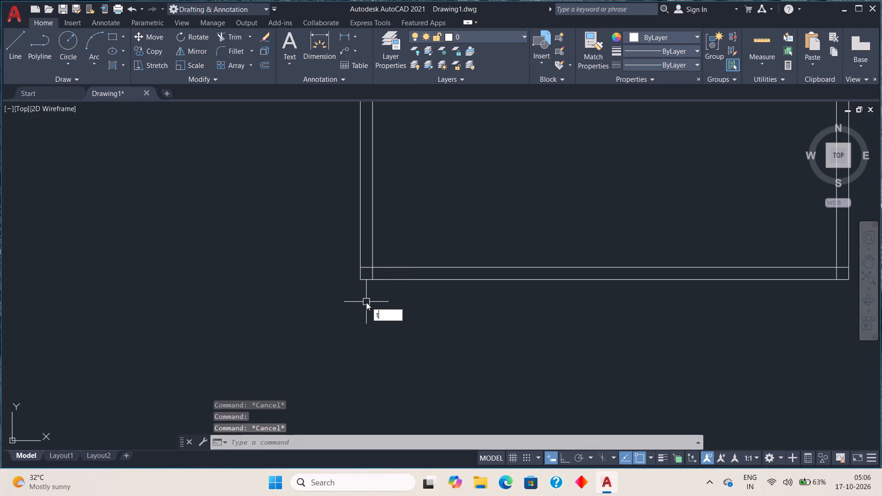
{"action": "key", "text": "r"}
{"action": "key", "text": "space"}
{"action": "scroll", "coordinate": [356, 278], "scroll_direction": "up", "scroll_amount": 3}
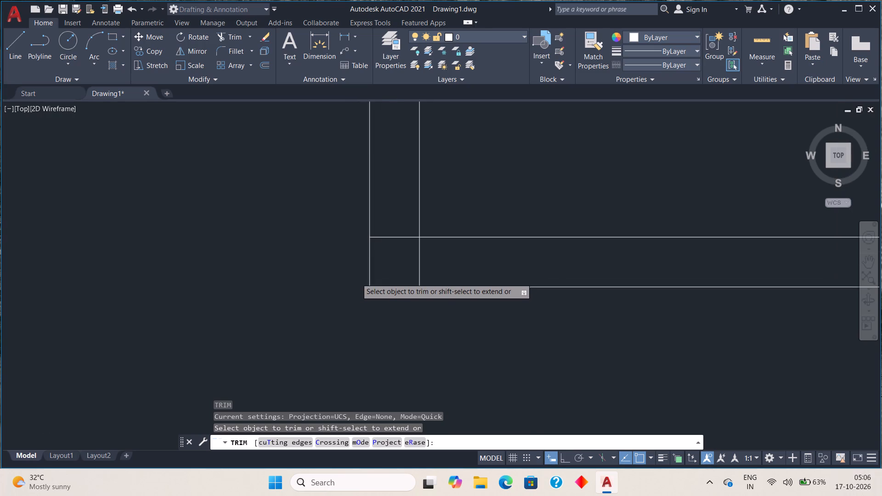
{"action": "left_click_drag", "start_coordinate": [398, 221], "coordinate": [450, 265]}
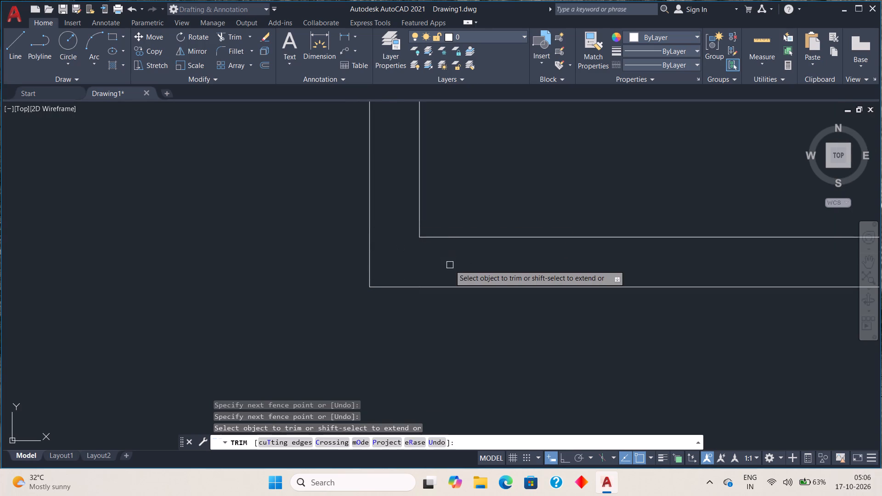
{"action": "scroll", "coordinate": [452, 265], "scroll_direction": "down", "scroll_amount": 5}
{"action": "middle_click_drag", "start_coordinate": [632, 306], "coordinate": [440, 328]}
{"action": "scroll", "coordinate": [441, 320], "scroll_direction": "up", "scroll_amount": 3}
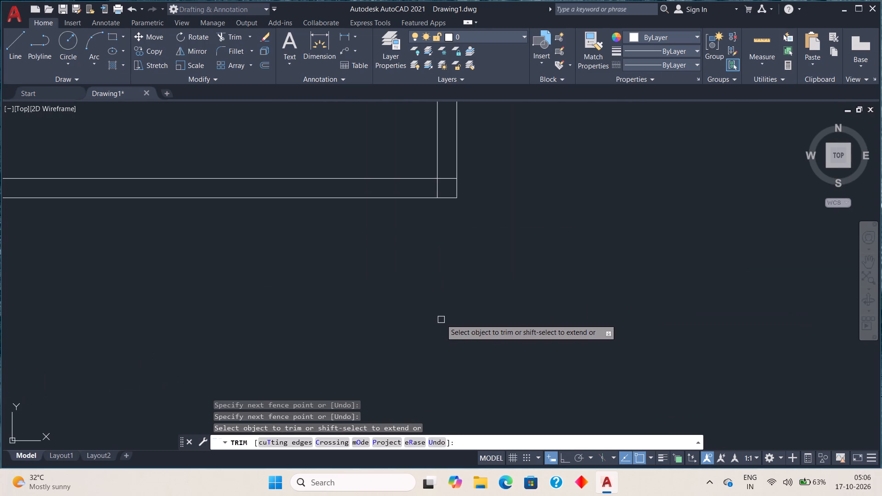
{"action": "scroll", "coordinate": [456, 174], "scroll_direction": "up", "scroll_amount": 2}
{"action": "left_click_drag", "start_coordinate": [437, 168], "coordinate": [427, 199]}
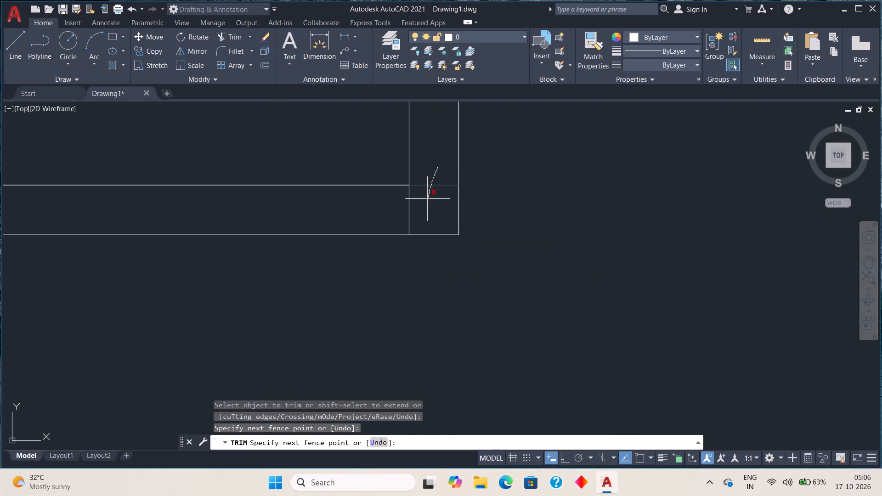
{"action": "left_click_drag", "start_coordinate": [427, 199], "coordinate": [390, 214]}
Trim the overlapping ends of the inner offset lines at the outline's upper-right corner.
{"action": "scroll", "coordinate": [392, 213], "scroll_direction": "down", "scroll_amount": 4}
{"action": "scroll", "coordinate": [476, 159], "scroll_direction": "down", "scroll_amount": 2}
{"action": "middle_click_drag", "start_coordinate": [471, 163], "coordinate": [404, 420]}
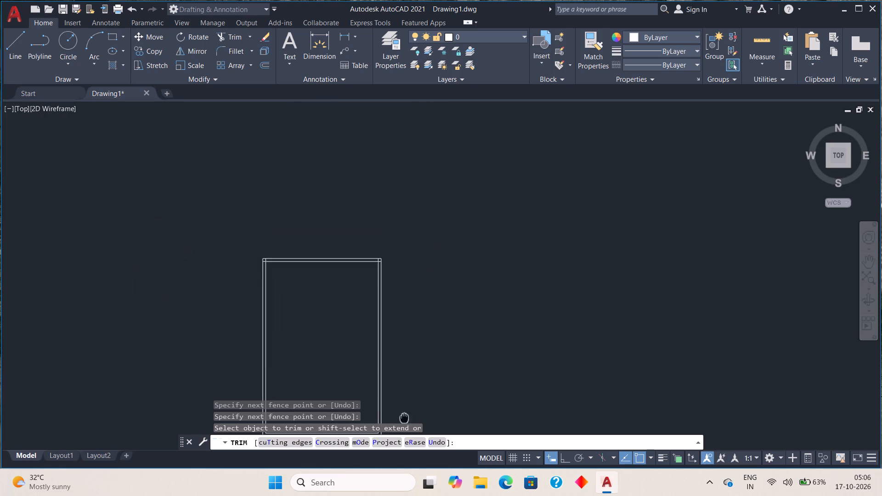
{"action": "middle_click_drag", "start_coordinate": [404, 420], "coordinate": [402, 447]}
{"action": "scroll", "coordinate": [381, 293], "scroll_direction": "up", "scroll_amount": 7}
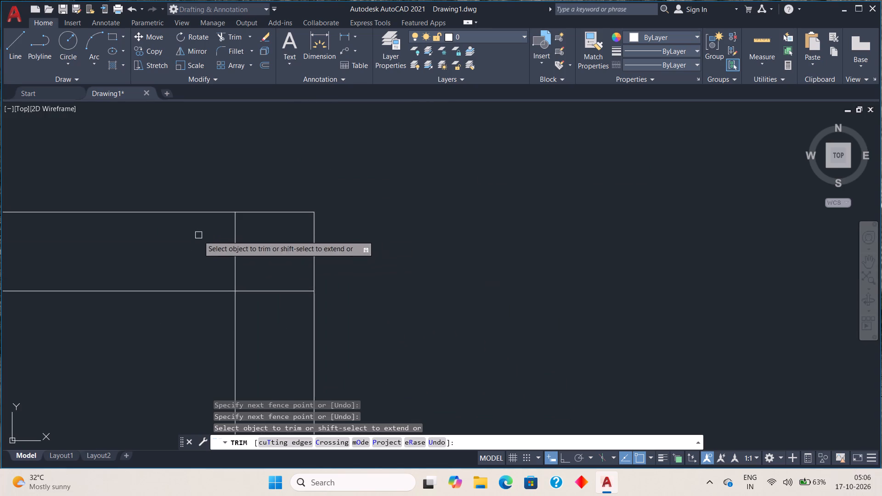
{"action": "left_click_drag", "start_coordinate": [203, 241], "coordinate": [259, 310]}
{"action": "scroll", "coordinate": [258, 310], "scroll_direction": "down", "scroll_amount": 5}
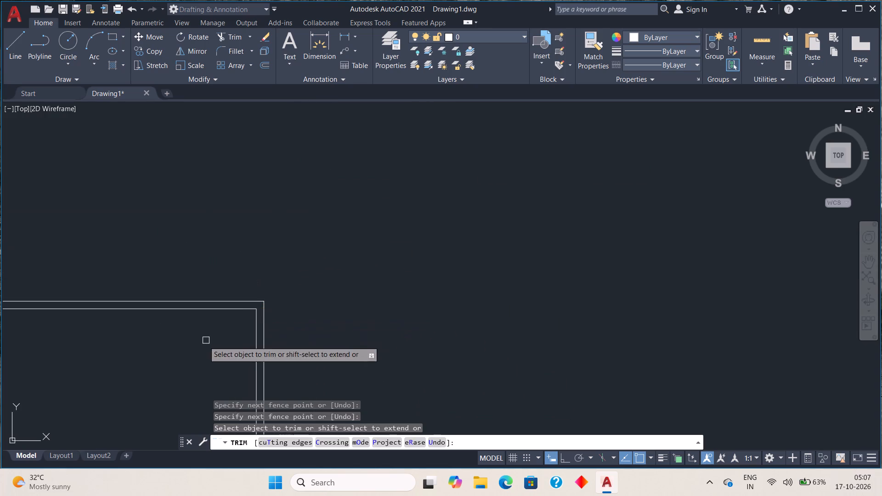
Trim the overlapping ends of the inner offset lines at the outline's upper-left corner and end the Trim command.
{"action": "middle_click_drag", "start_coordinate": [203, 343], "coordinate": [734, 353]}
{"action": "scroll", "coordinate": [534, 328], "scroll_direction": "up", "scroll_amount": 5}
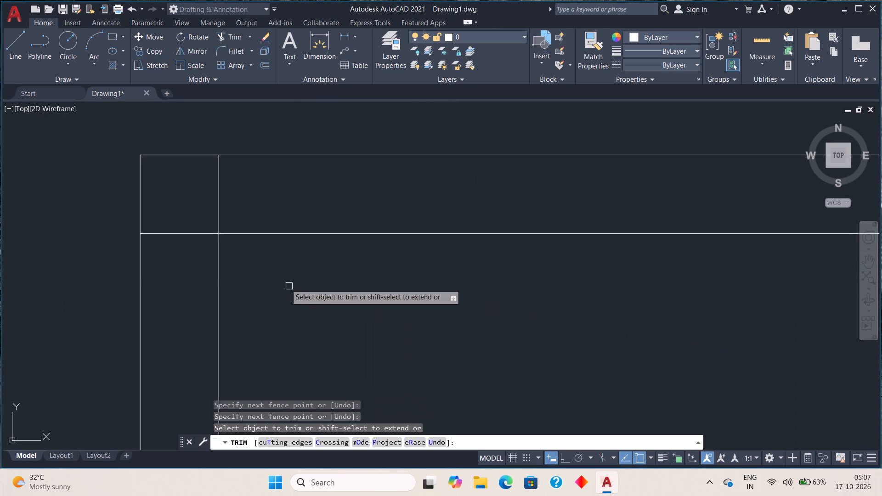
{"action": "left_click_drag", "start_coordinate": [164, 261], "coordinate": [240, 207]}
{"action": "scroll", "coordinate": [253, 203], "scroll_direction": "down", "scroll_amount": 4}
{"action": "middle_click_drag", "start_coordinate": [596, 254], "coordinate": [350, 312]}
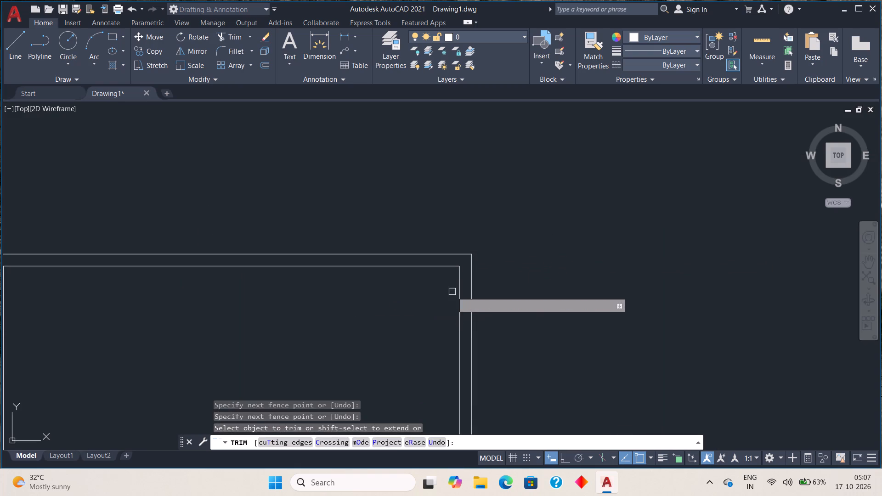
{"action": "scroll", "coordinate": [460, 269], "scroll_direction": "up", "scroll_amount": 6}
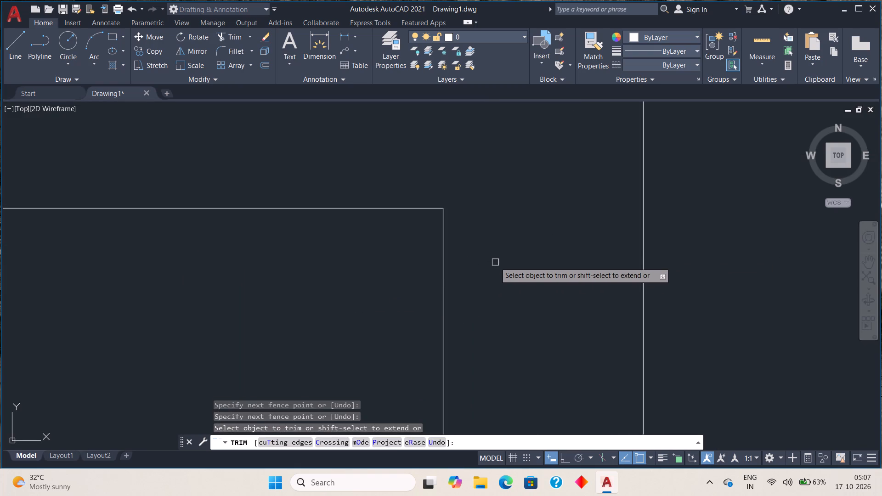
{"action": "key", "text": "Escape"}
{"action": "key", "text": "Escape"}
{"action": "key", "text": "Escape"}
{"action": "key", "text": "Escape"}
{"action": "key", "text": "Escape"}
Examine the complete double-line wall outline and its cleaned-up corners.
{"action": "scroll", "coordinate": [493, 265], "scroll_direction": "down", "scroll_amount": 5}
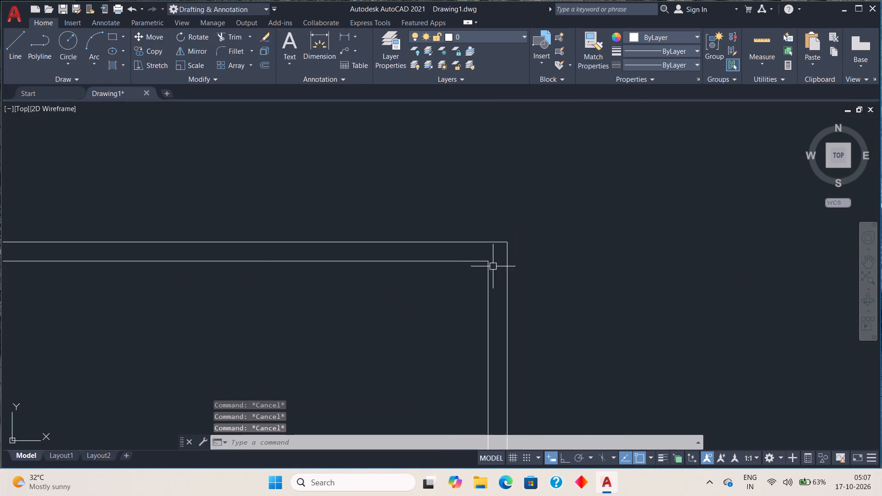
{"action": "scroll", "coordinate": [489, 276], "scroll_direction": "down", "scroll_amount": 4}
{"action": "middle_click_drag", "start_coordinate": [432, 345], "coordinate": [452, 209]}
{"action": "scroll", "coordinate": [453, 209], "scroll_direction": "up", "scroll_amount": 2}
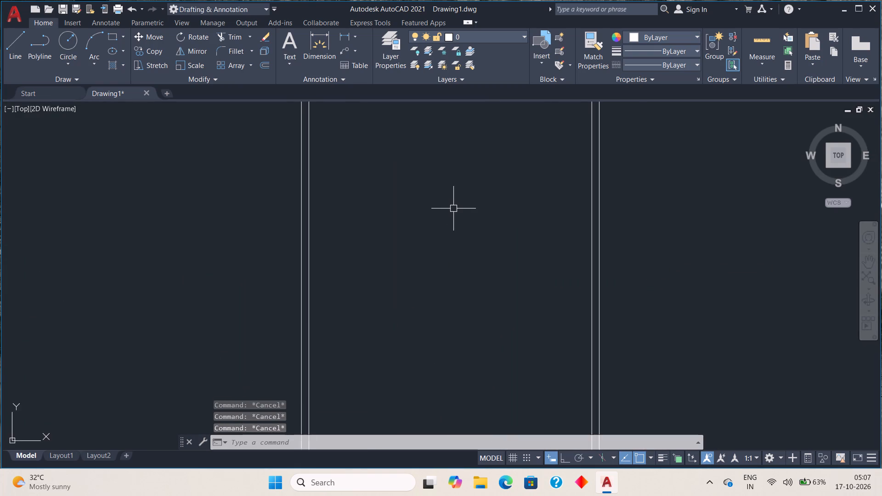
{"action": "scroll", "coordinate": [453, 209], "scroll_direction": "down", "scroll_amount": 2}
{"action": "middle_click_drag", "start_coordinate": [447, 217], "coordinate": [435, 233]}
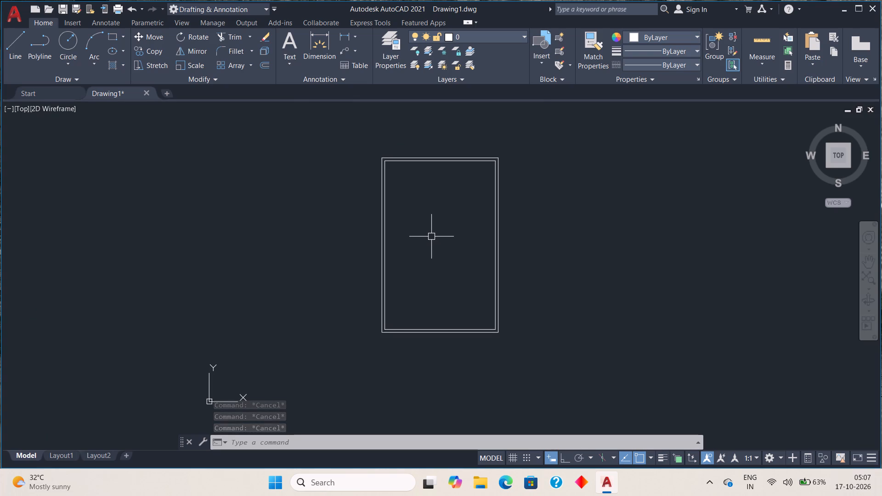
{"action": "scroll", "coordinate": [435, 216], "scroll_direction": "up", "scroll_amount": 1}
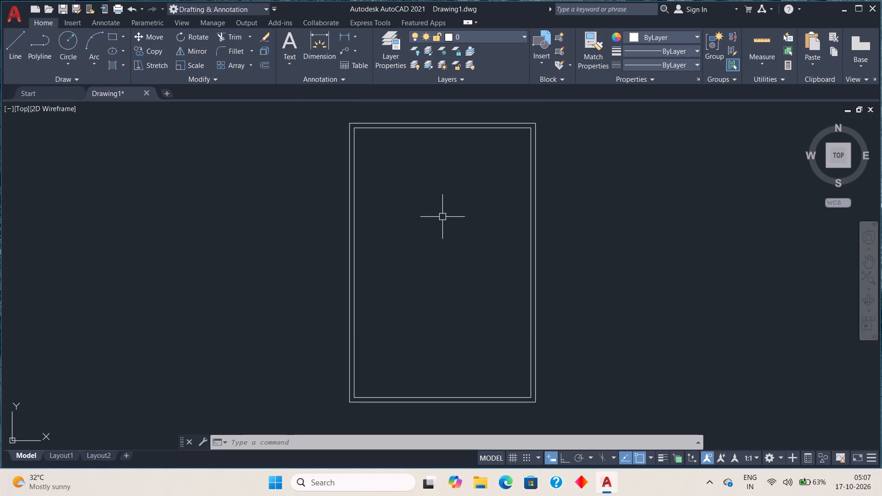
{"action": "middle_click_drag", "start_coordinate": [406, 210], "coordinate": [395, 235]}
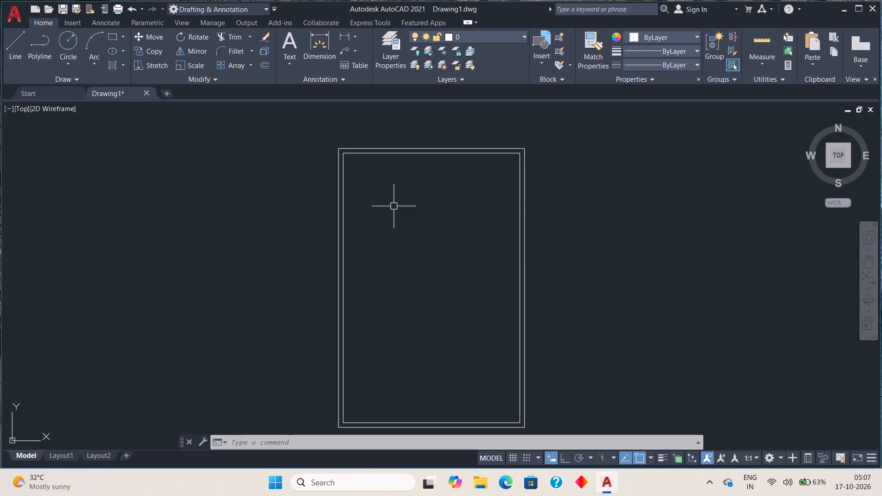
{"action": "middle_click_drag", "start_coordinate": [550, 204], "coordinate": [548, 192]}
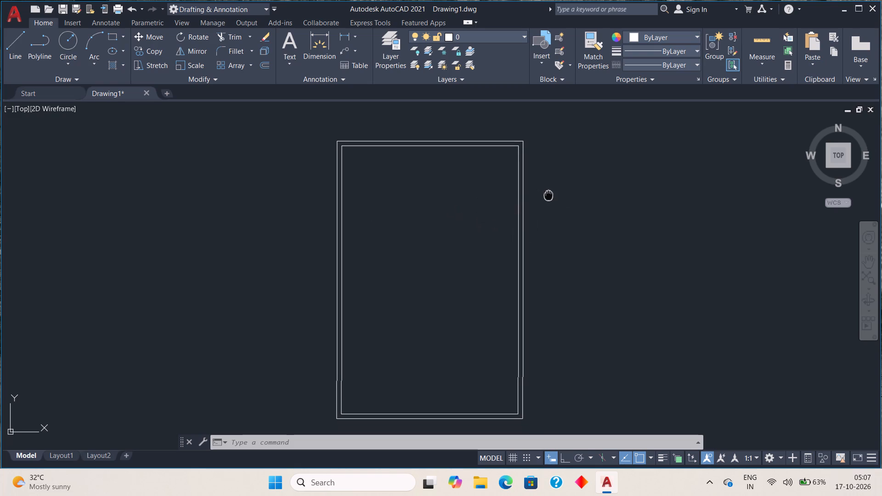
{"action": "middle_click_drag", "start_coordinate": [548, 192], "coordinate": [546, 189]}
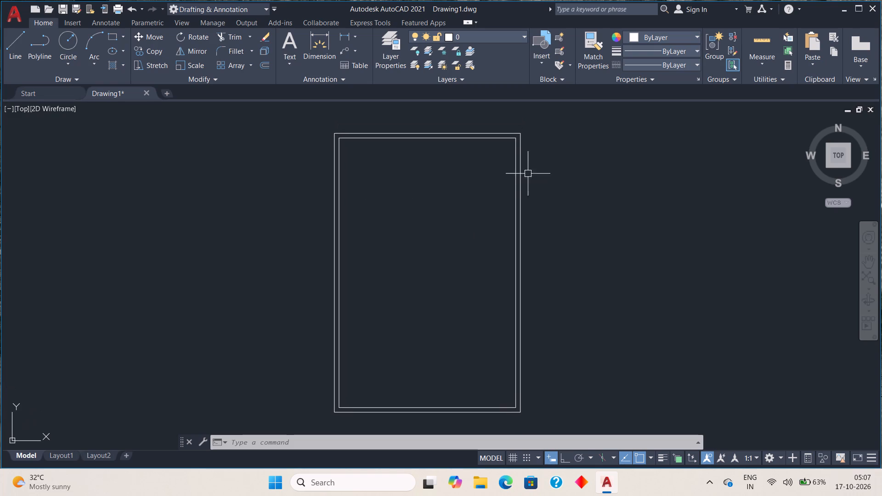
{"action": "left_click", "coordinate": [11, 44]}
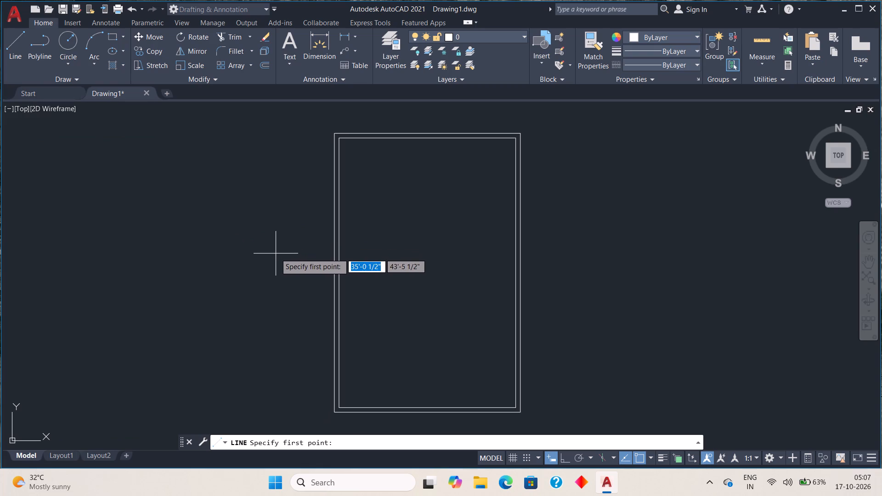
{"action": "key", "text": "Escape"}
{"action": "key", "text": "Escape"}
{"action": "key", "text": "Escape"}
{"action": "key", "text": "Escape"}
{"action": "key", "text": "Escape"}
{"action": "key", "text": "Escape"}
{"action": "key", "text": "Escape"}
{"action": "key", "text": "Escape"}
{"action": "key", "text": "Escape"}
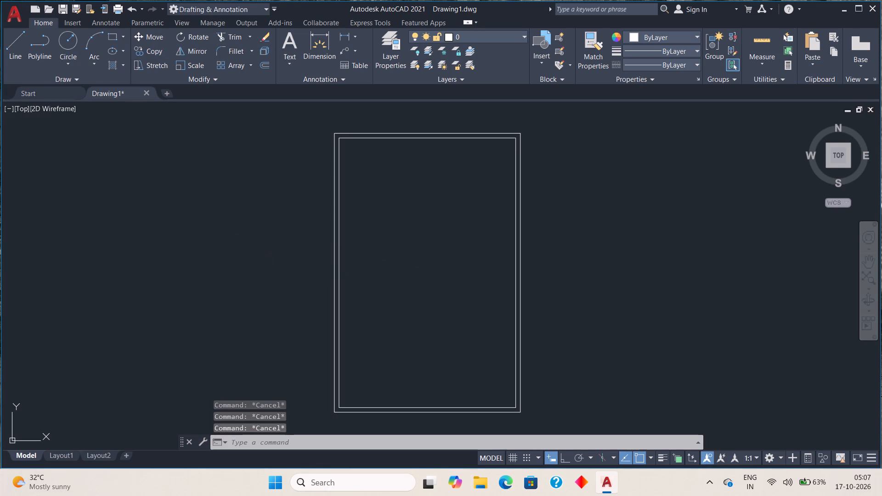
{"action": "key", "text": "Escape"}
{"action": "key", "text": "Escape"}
Offset the top wall's inner line 12' downward, and offset that new line 4.5" further down to form a horizontal partition.
{"action": "key", "text": "o"}
{"action": "key", "text": "space"}
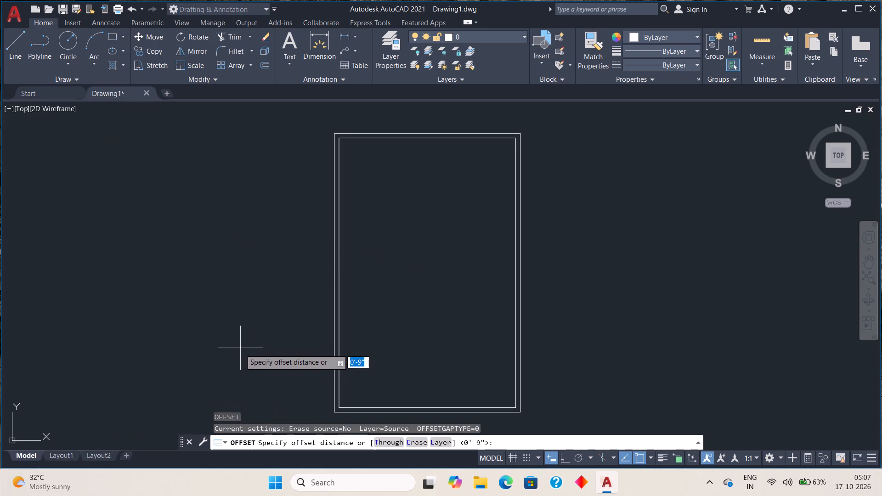
{"action": "key", "text": "1"}
{"action": "key", "text": "2"}
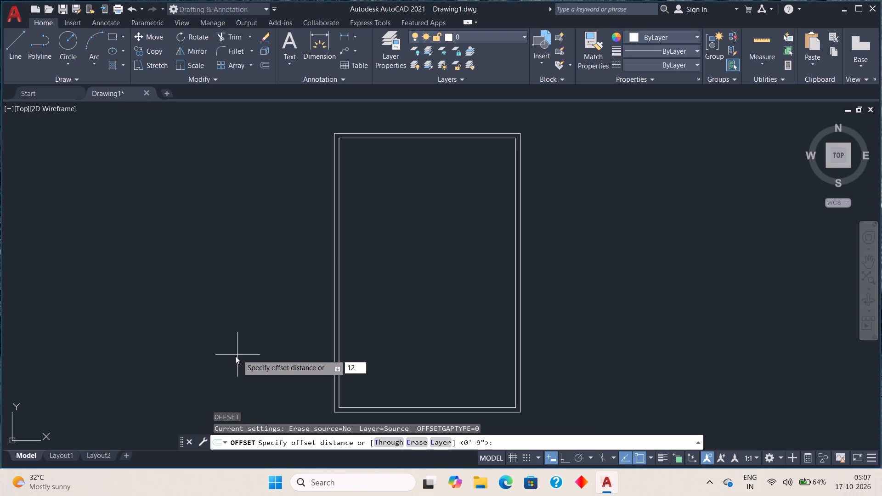
{"action": "key", "text": "apostrophe"}
{"action": "key", "text": "Return"}
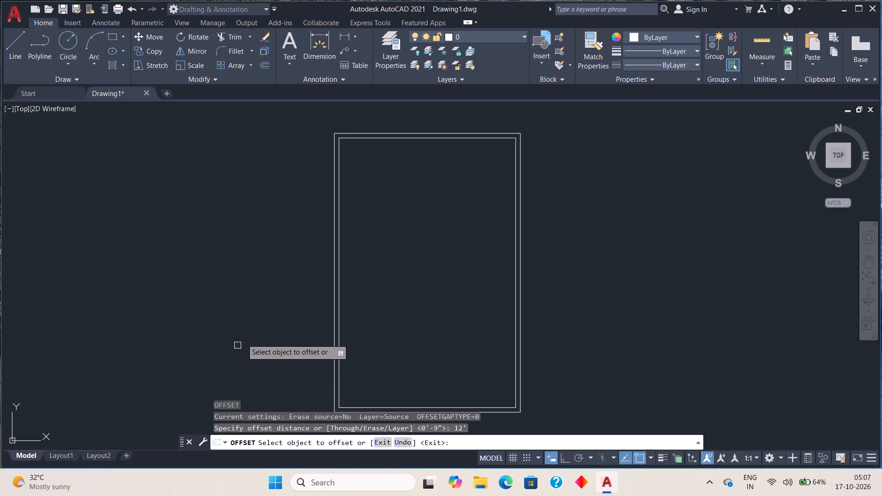
{"action": "left_click", "coordinate": [433, 139]}
{"action": "left_click", "coordinate": [422, 221]}
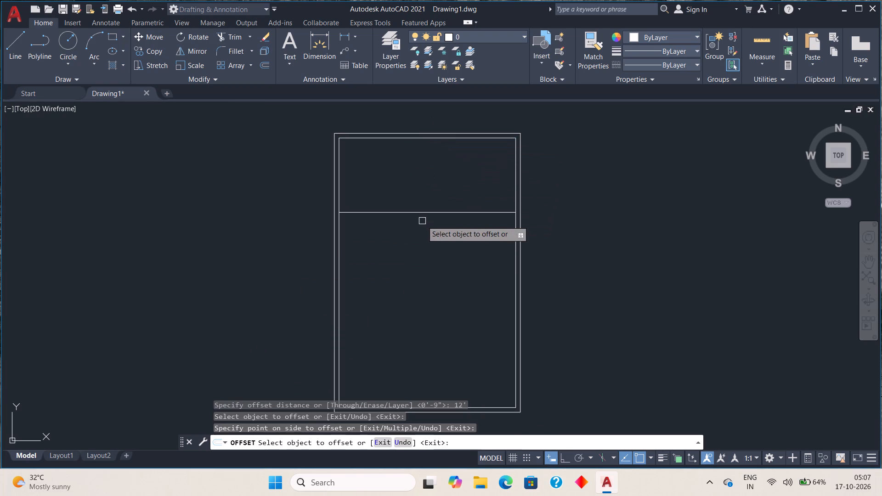
{"action": "left_click", "coordinate": [424, 213]}
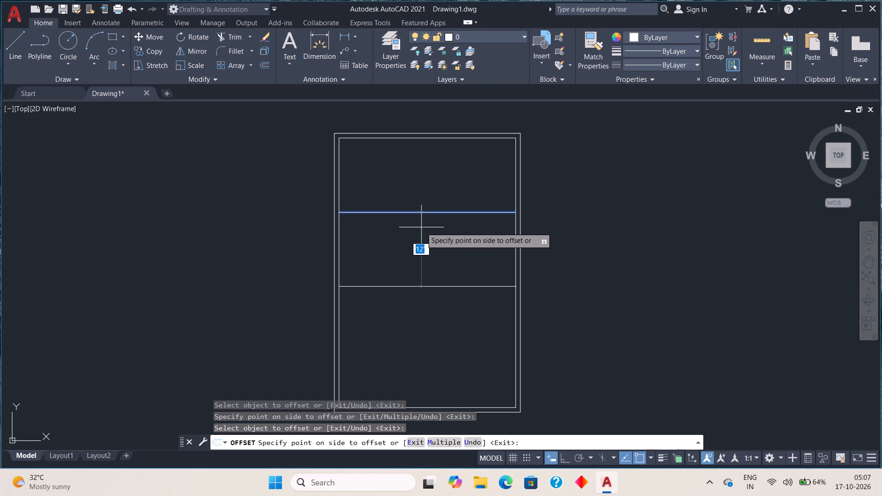
{"action": "key", "text": "4"}
{"action": "type", "text": ".5"}
{"action": "key", "text": "shift+quotedbl"}
{"action": "key", "text": "Return"}
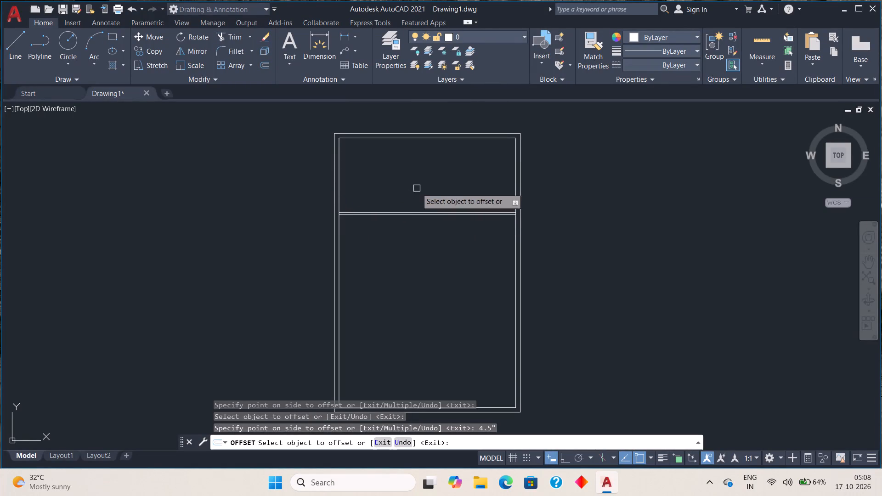
Offset the left wall's inner line 12' to the right, and that new line another 4.5" right to form a vertical partition.
{"action": "scroll", "coordinate": [407, 232], "scroll_direction": "up", "scroll_amount": 3}
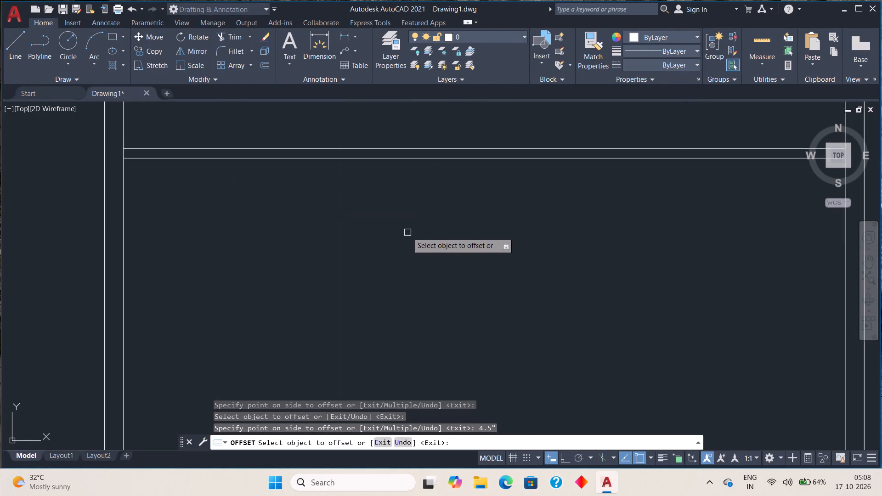
{"action": "scroll", "coordinate": [407, 232], "scroll_direction": "down", "scroll_amount": 3}
{"action": "middle_click_drag", "start_coordinate": [410, 220], "coordinate": [398, 264]}
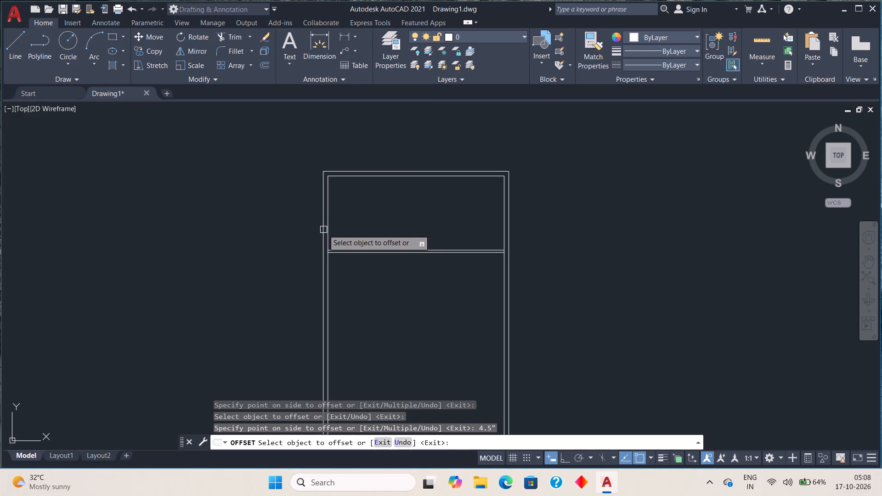
{"action": "scroll", "coordinate": [334, 218], "scroll_direction": "up", "scroll_amount": 1}
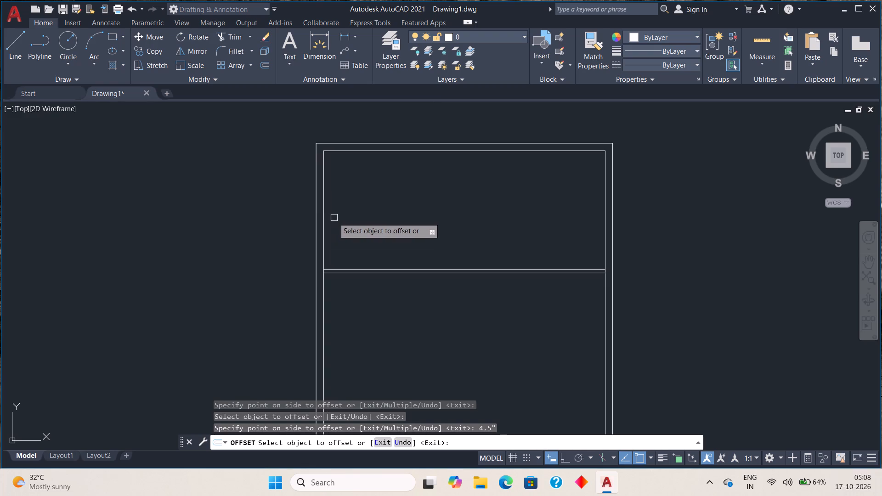
{"action": "left_click", "coordinate": [323, 220]}
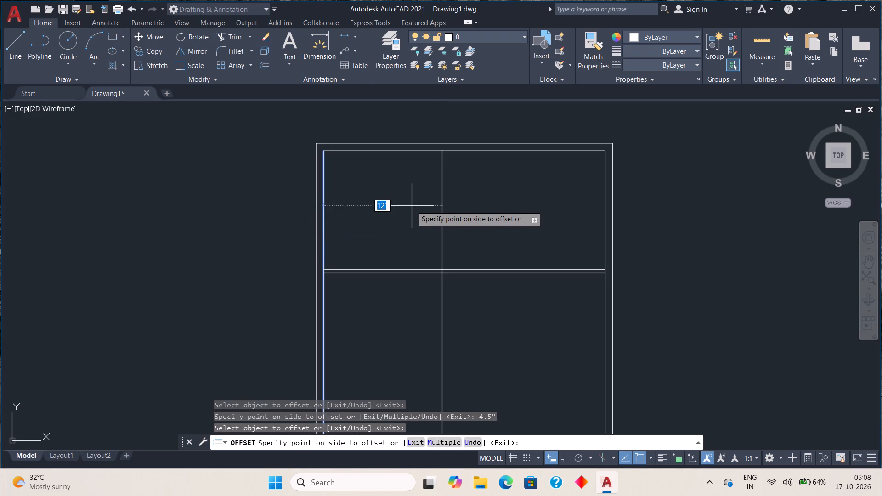
{"action": "left_click", "coordinate": [412, 206]}
{"action": "left_click", "coordinate": [441, 206]}
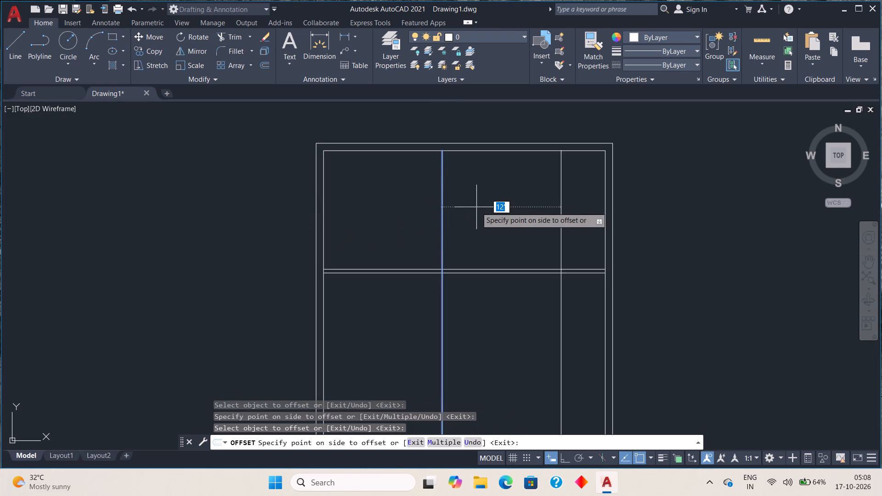
{"action": "key", "text": "4"}
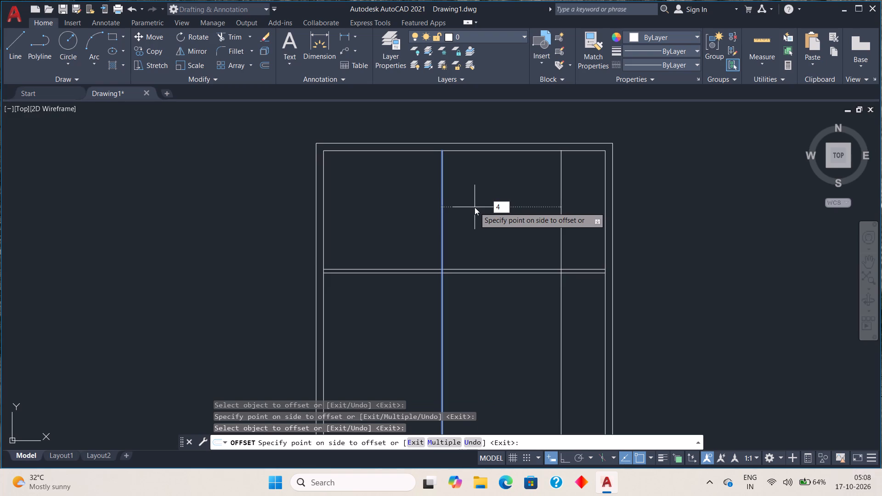
{"action": "type", "text": ".5"}
{"action": "key", "text": "shift+quotedbl"}
{"action": "key", "text": "Return"}
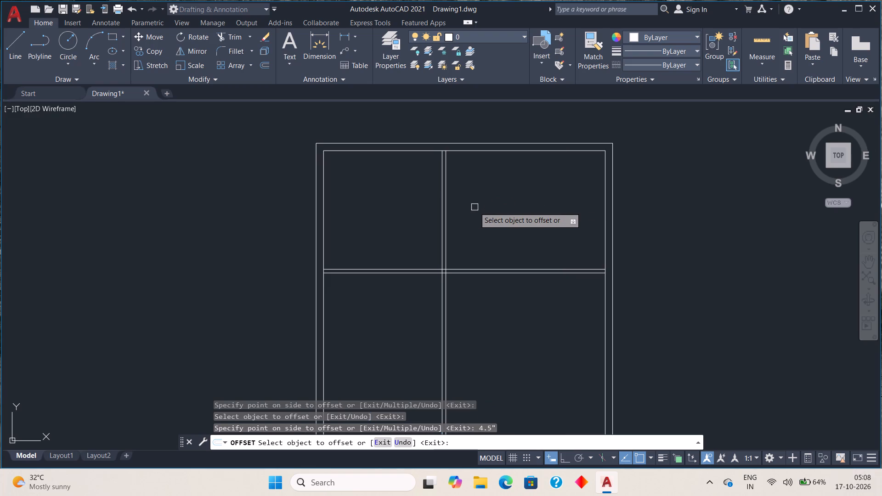
Offset the vertical partition's right line 4' to the right, and that new line another 4.5" right to form a second partition.
{"action": "left_click", "coordinate": [448, 214]}
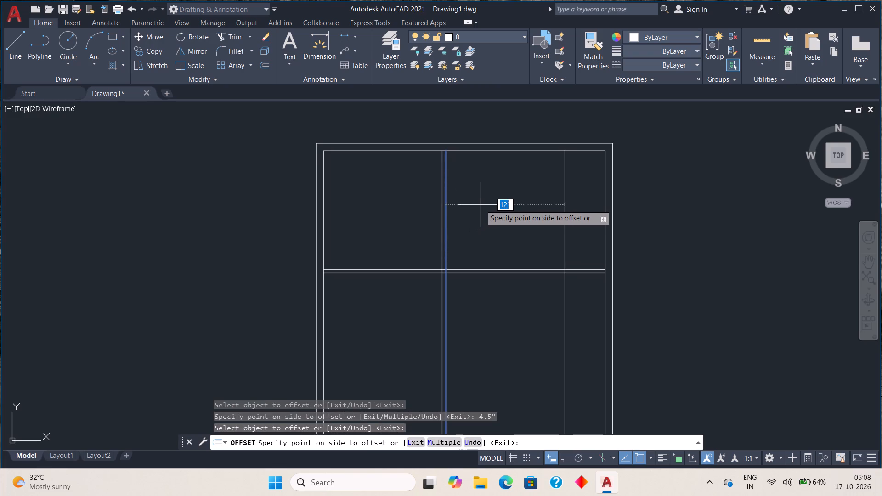
{"action": "key", "text": "4"}
{"action": "key", "text": "apostrophe"}
{"action": "key", "text": "Return"}
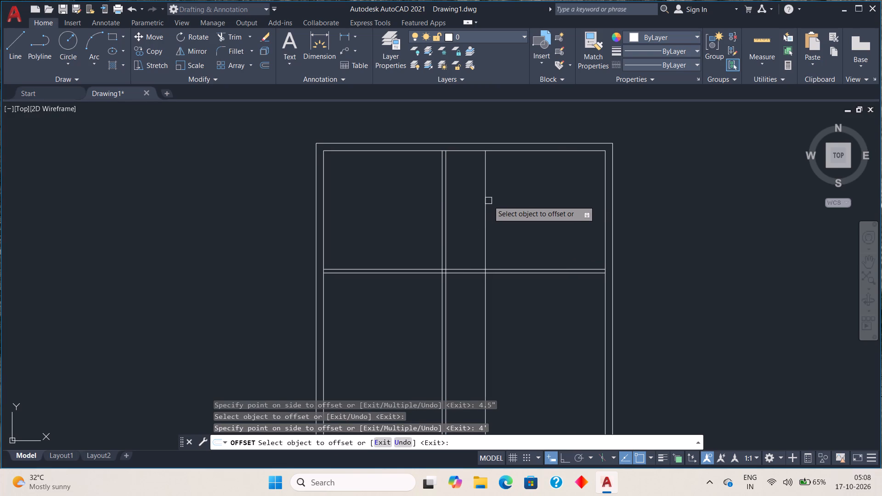
{"action": "left_click", "coordinate": [486, 203]}
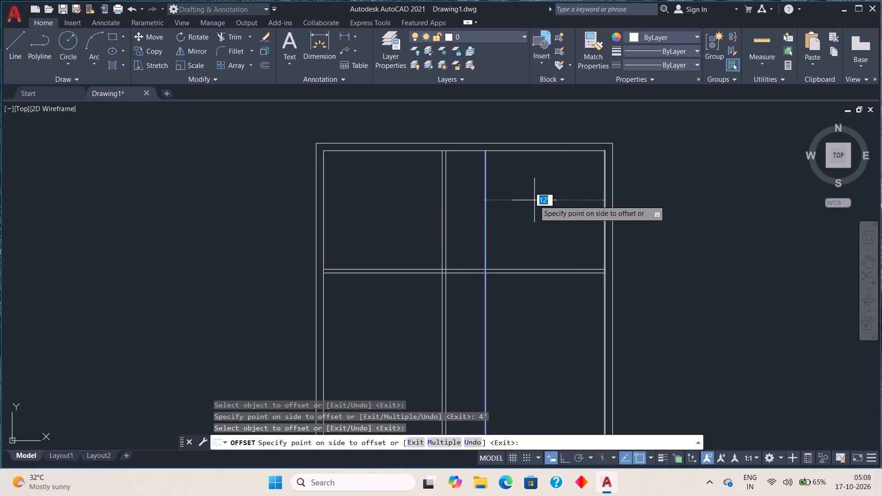
{"action": "type", "text": "4.5"}
{"action": "key", "text": "shift+quotedbl"}
{"action": "key", "text": "Return"}
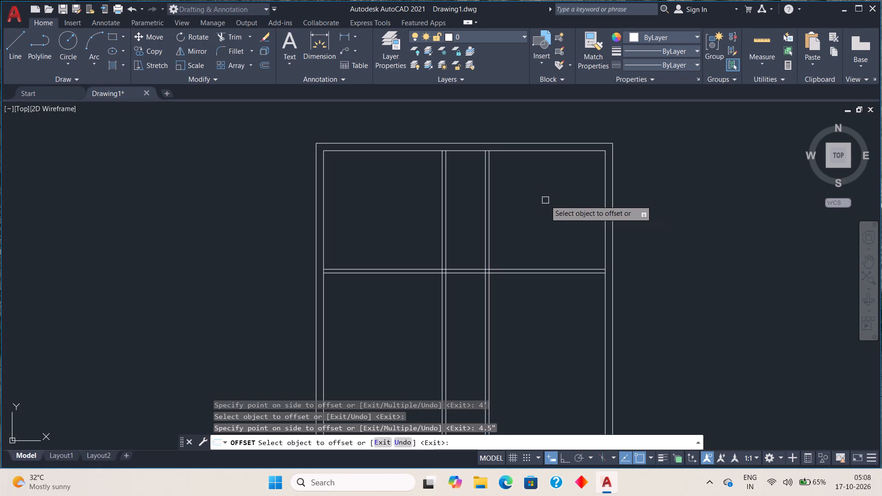
Offset the top wall's inner line 3' downward, and offset that new line 4.5" further down to form a short cross partition.
{"action": "left_click", "coordinate": [458, 151]}
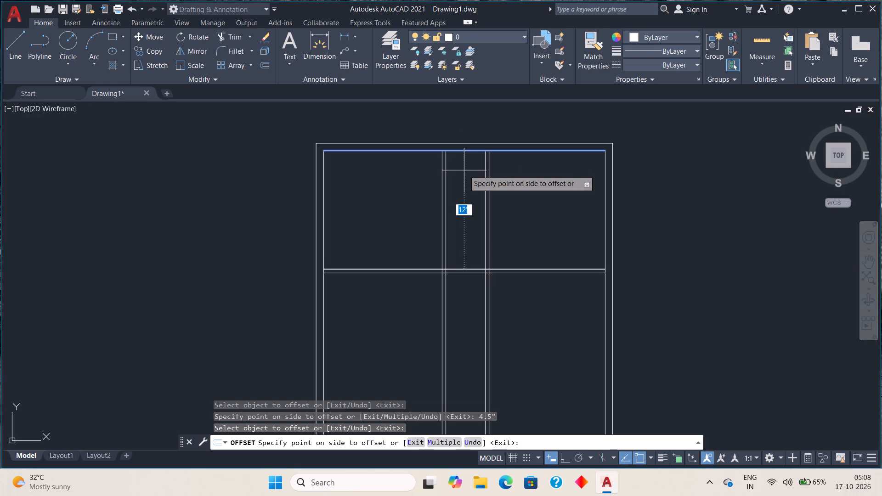
{"action": "key", "text": "3"}
{"action": "key", "text": "apostrophe"}
{"action": "key", "text": "Return"}
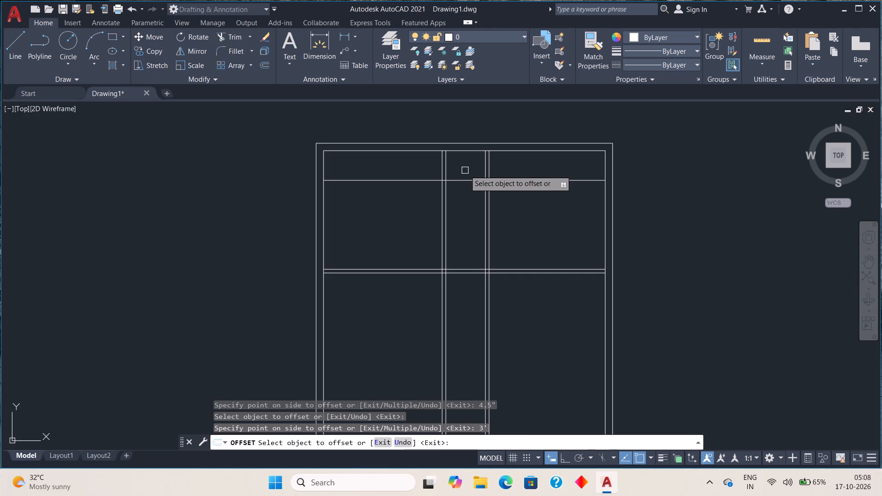
{"action": "left_click", "coordinate": [467, 180]}
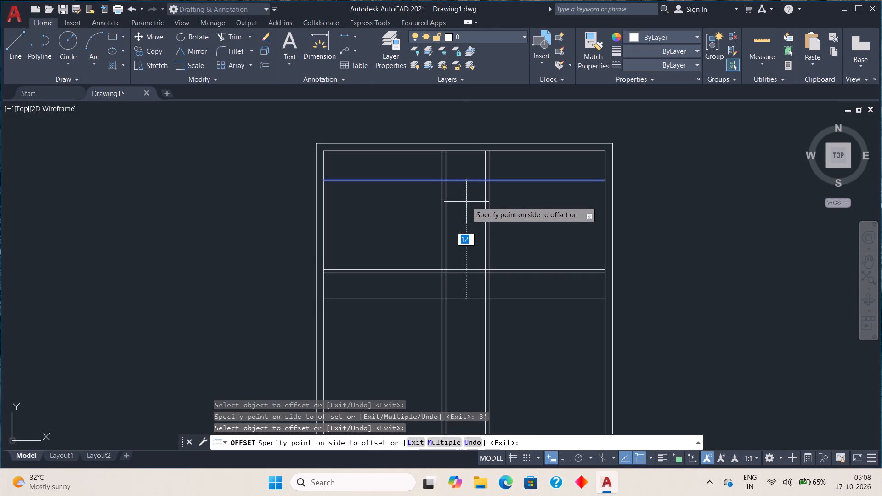
{"action": "key", "text": "4"}
{"action": "type", "text": ".5\""}
{"action": "key", "text": "Return"}
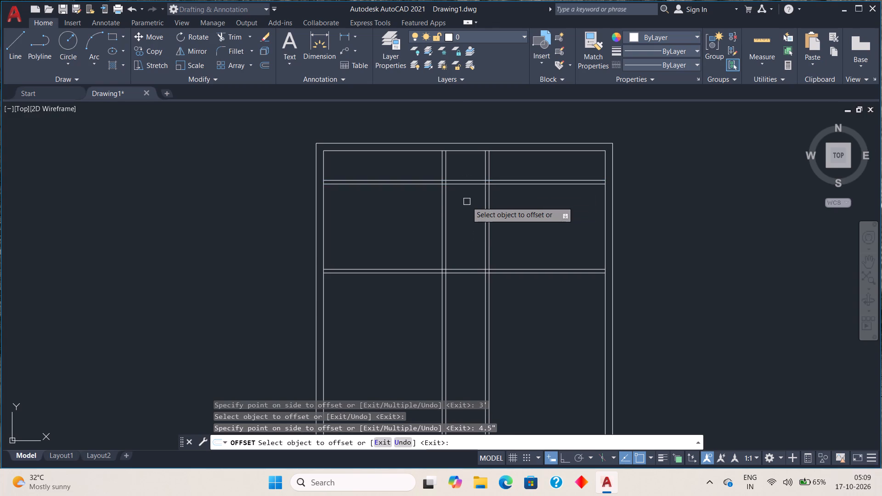
{"action": "key", "text": "Escape"}
{"action": "key", "text": "Escape"}
Trim the new cross partition's lines outside the two vertical partitions, keeping only the part between them.
{"action": "type", "text": "tr"}
{"action": "key", "text": "space"}
{"action": "left_click_drag", "start_coordinate": [386, 167], "coordinate": [388, 175]}
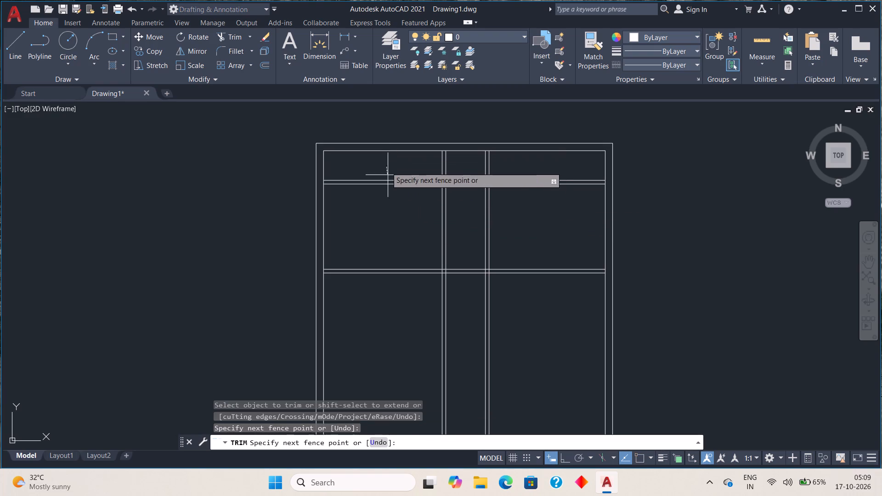
{"action": "left_click_drag", "start_coordinate": [388, 175], "coordinate": [388, 187]}
{"action": "left_click_drag", "start_coordinate": [523, 169], "coordinate": [527, 190]}
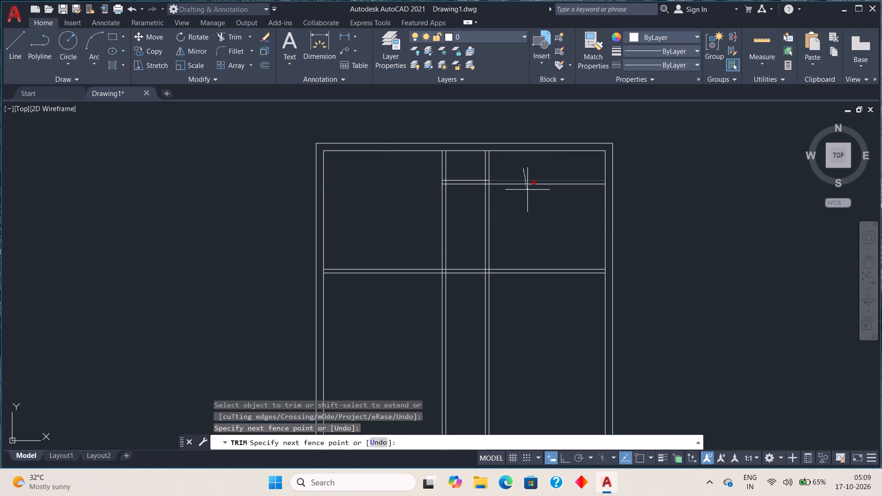
{"action": "left_click_drag", "start_coordinate": [527, 190], "coordinate": [527, 191]}
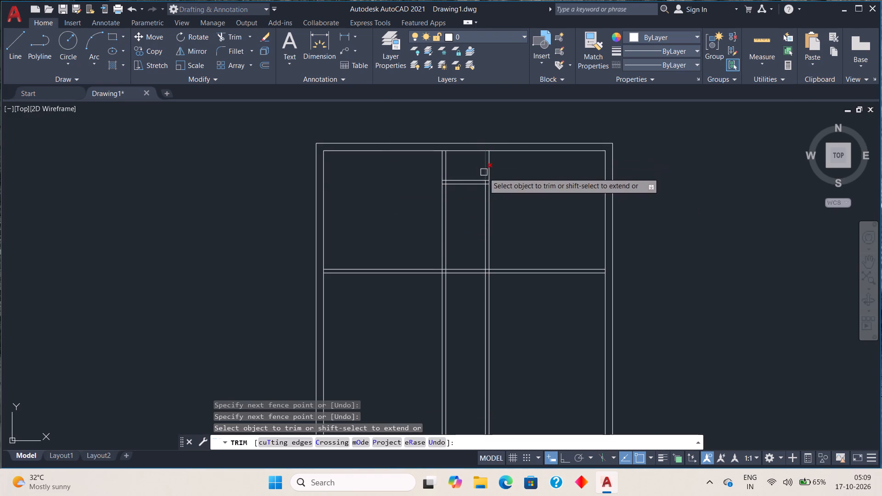
Trim the overlapping line pieces where the short cross partition meets the two vertical partitions to form open wall junctions.
{"action": "scroll", "coordinate": [489, 186], "scroll_direction": "up", "scroll_amount": 3}
{"action": "left_click_drag", "start_coordinate": [484, 154], "coordinate": [483, 181]}
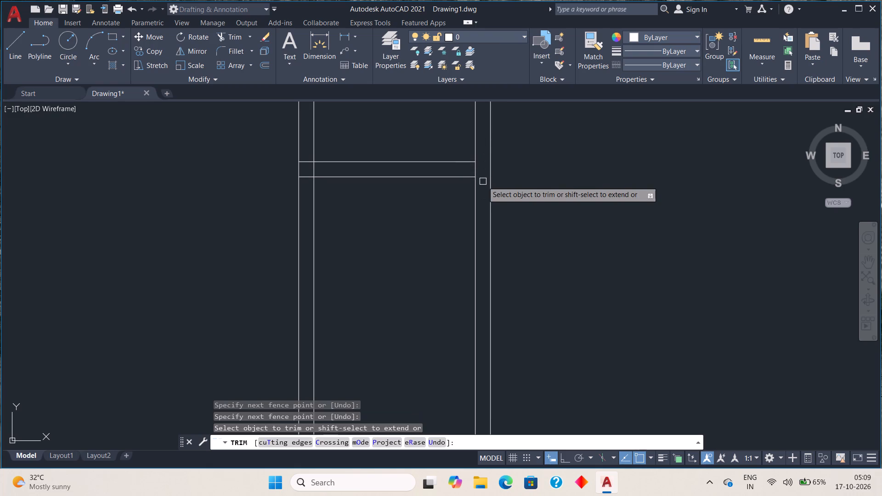
{"action": "left_click", "coordinate": [475, 173]}
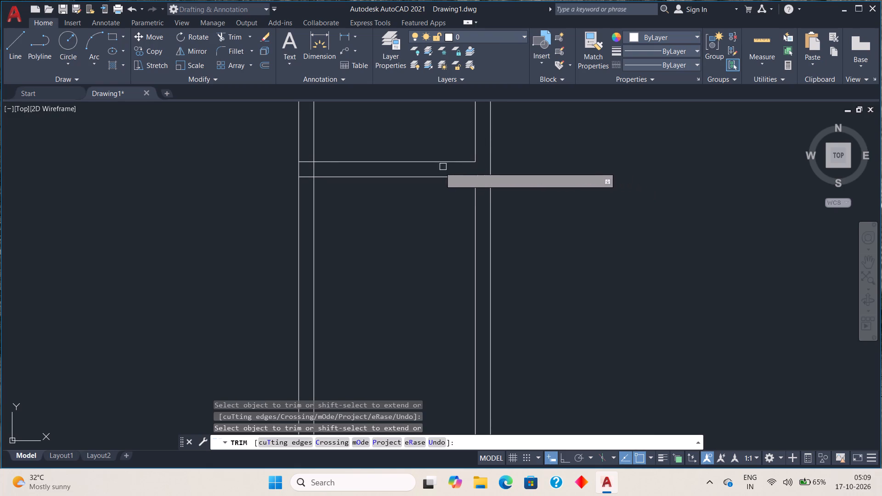
{"action": "left_click", "coordinate": [311, 169]}
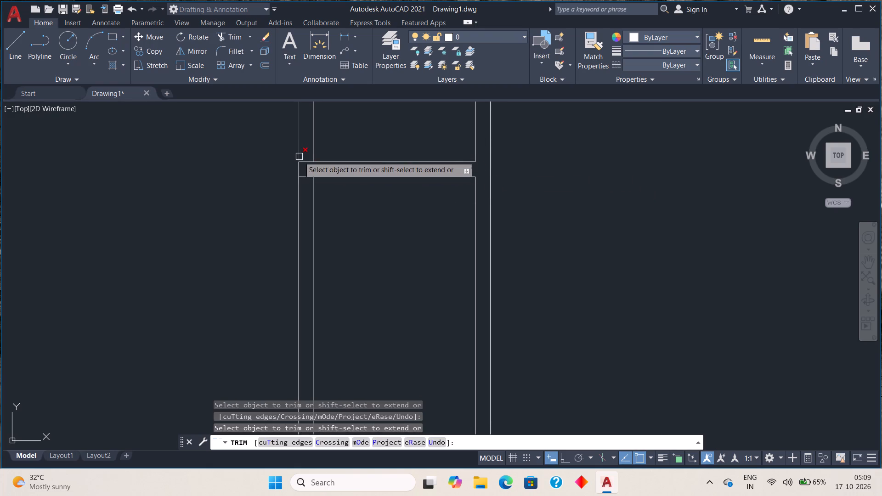
{"action": "left_click", "coordinate": [306, 162]}
{"action": "left_click", "coordinate": [307, 177]}
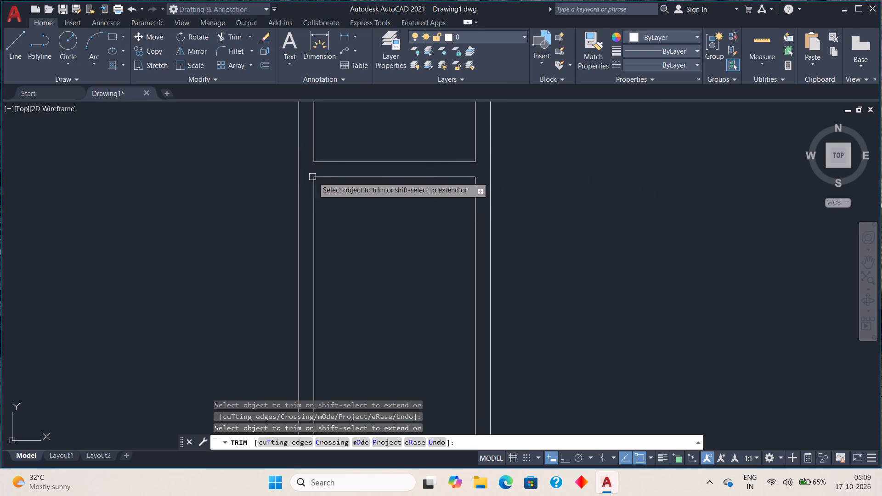
Trim the top wall's inner line across the thickness of both vertical partitions where they meet it.
{"action": "scroll", "coordinate": [337, 193], "scroll_direction": "down", "scroll_amount": 2}
{"action": "middle_click_drag", "start_coordinate": [353, 153], "coordinate": [349, 252]}
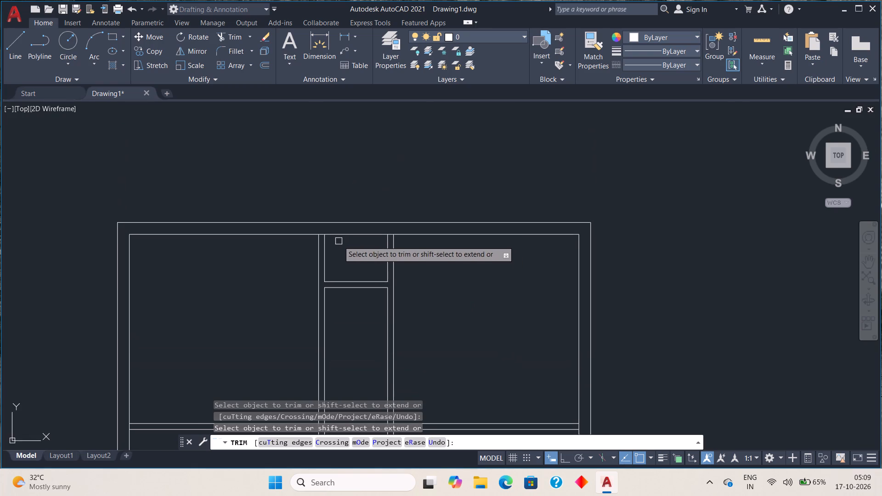
{"action": "scroll", "coordinate": [339, 241], "scroll_direction": "up", "scroll_amount": 3}
{"action": "left_click", "coordinate": [264, 214]}
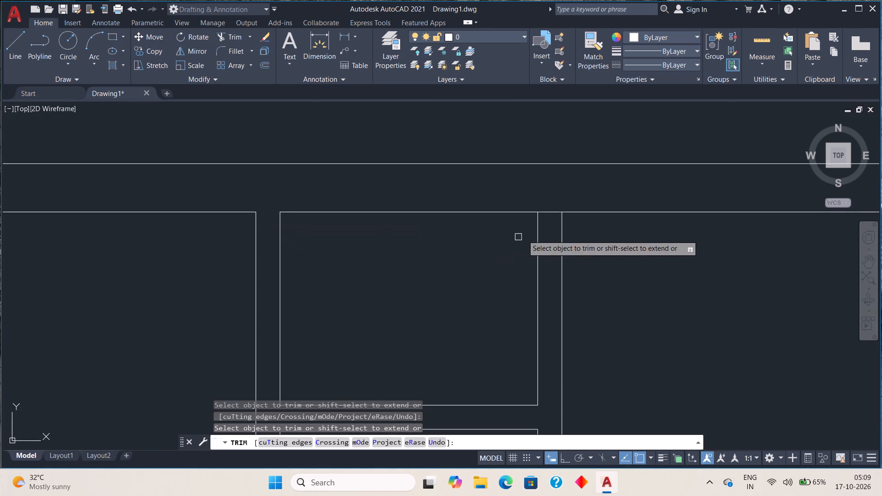
{"action": "left_click", "coordinate": [548, 214]}
Trim off all four vertical partition lines below the full-width horizontal partition.
{"action": "scroll", "coordinate": [551, 222], "scroll_direction": "down", "scroll_amount": 4}
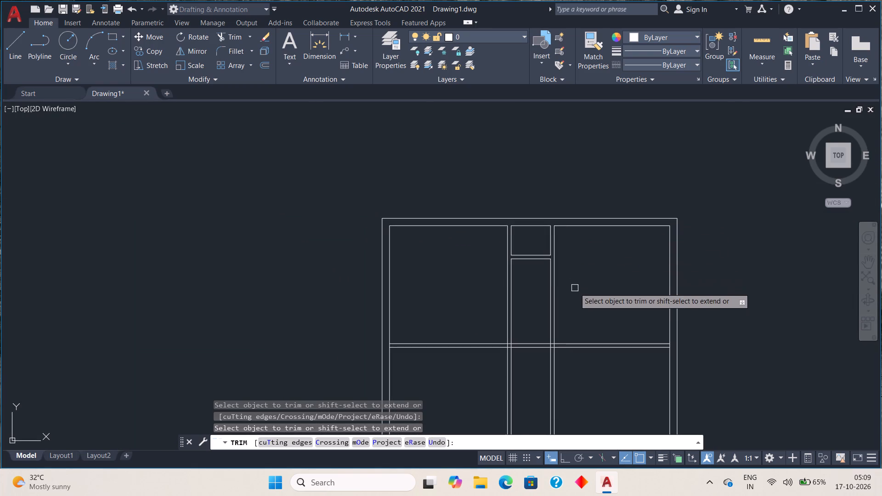
{"action": "middle_click_drag", "start_coordinate": [572, 298], "coordinate": [569, 193]}
{"action": "left_click_drag", "start_coordinate": [473, 315], "coordinate": [583, 299]}
{"action": "scroll", "coordinate": [556, 258], "scroll_direction": "up", "scroll_amount": 3}
{"action": "scroll", "coordinate": [549, 258], "scroll_direction": "down", "scroll_amount": 2}
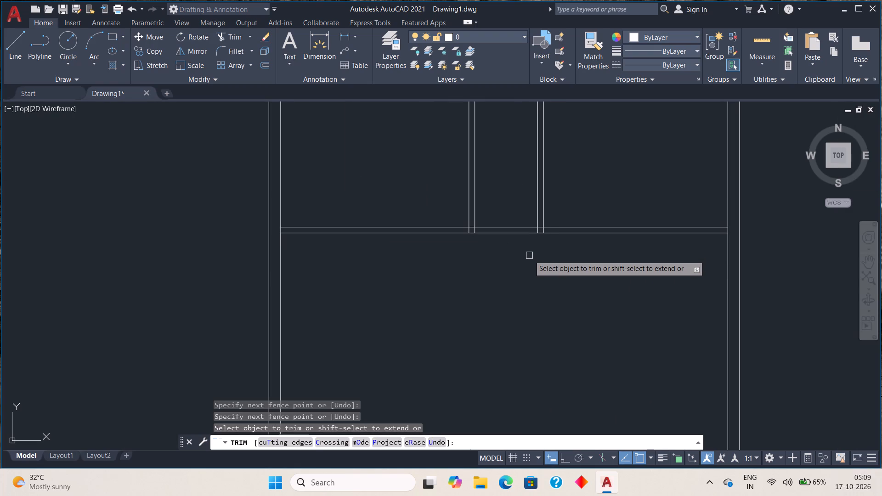
{"action": "key", "text": "Escape"}
{"action": "key", "text": "Escape"}
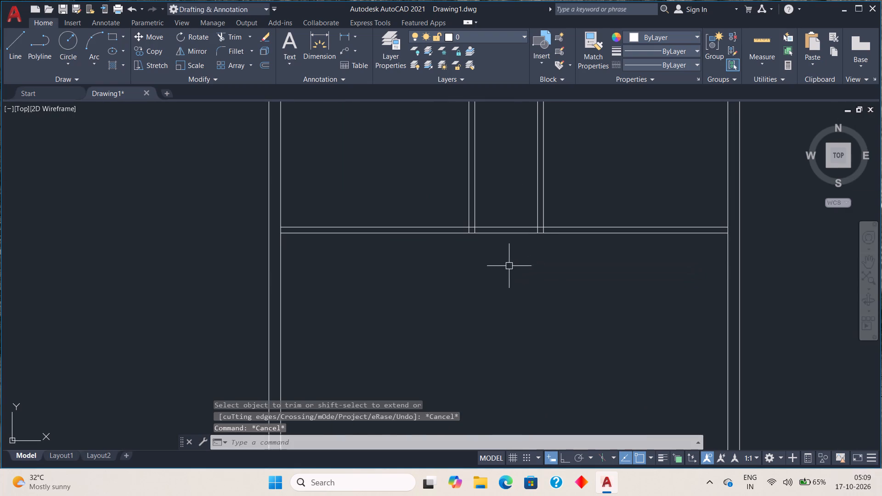
Offset the full-width horizontal partition's lower line 4' downward, and offset that new line 4.5" further down to form another partition.
{"action": "scroll", "coordinate": [508, 267], "scroll_direction": "down", "scroll_amount": 1}
{"action": "middle_click_drag", "start_coordinate": [458, 321], "coordinate": [447, 246]}
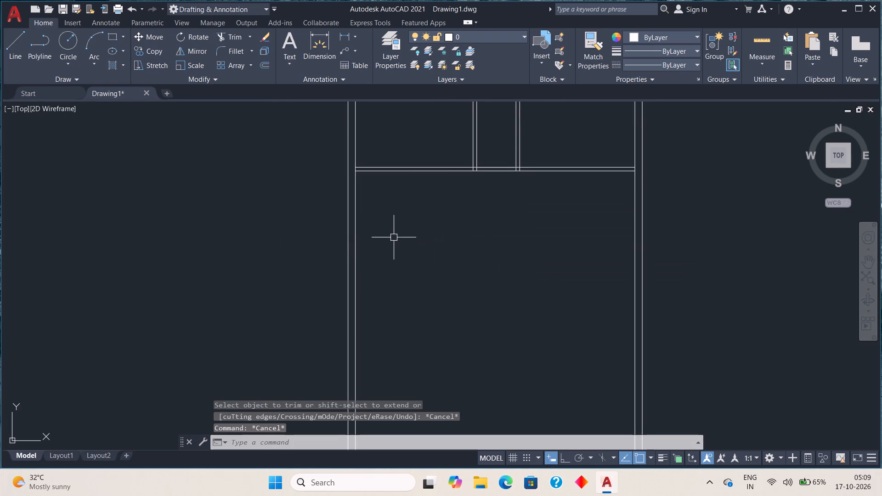
{"action": "scroll", "coordinate": [394, 237], "scroll_direction": "up", "scroll_amount": 1}
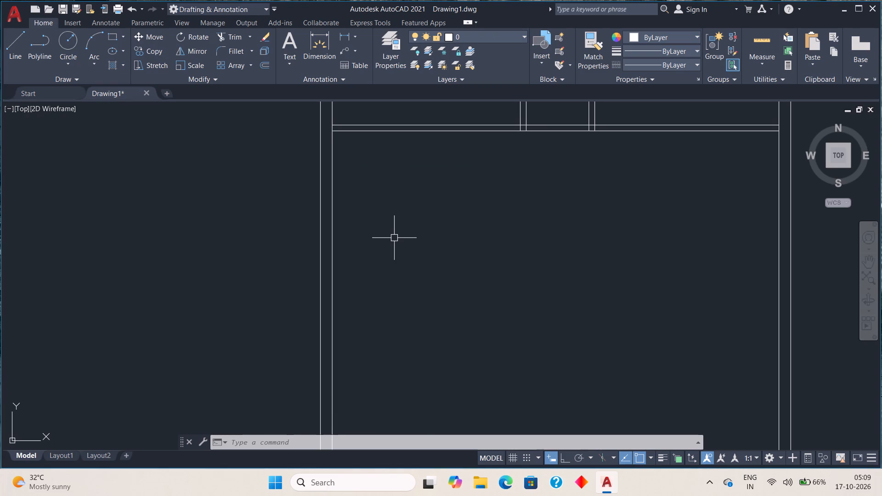
{"action": "key", "text": "o"}
{"action": "key", "text": "Return"}
{"action": "type", "text": "4'"}
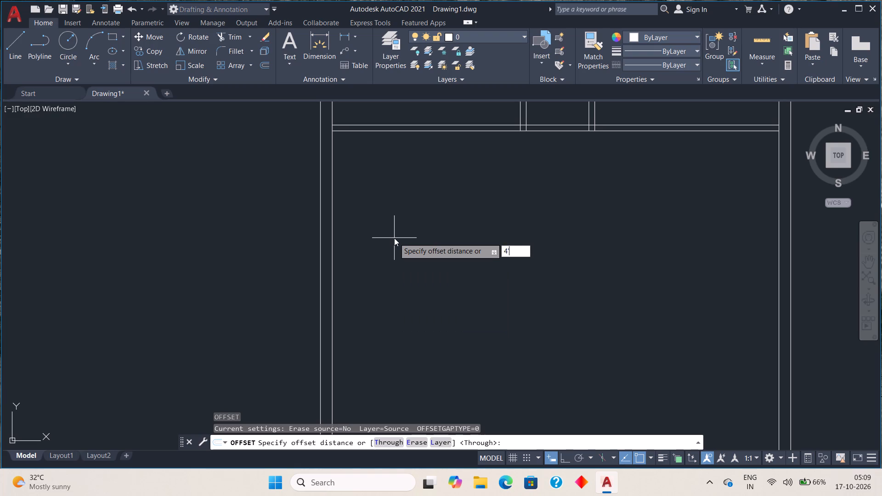
{"action": "key", "text": "Return"}
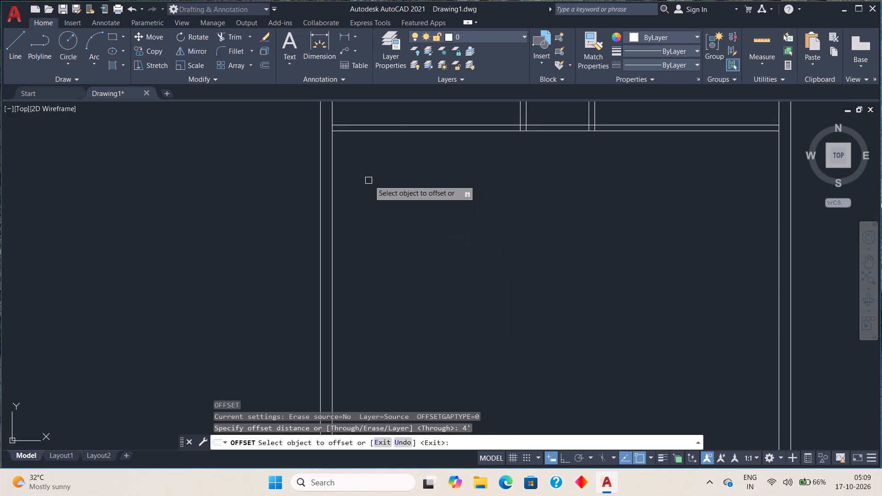
{"action": "left_click", "coordinate": [406, 132]}
{"action": "left_click", "coordinate": [398, 225]}
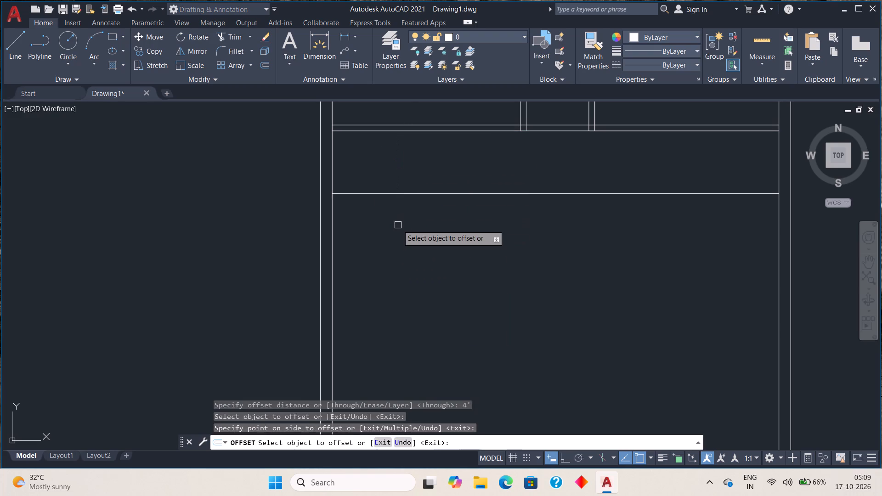
{"action": "left_click", "coordinate": [403, 194]}
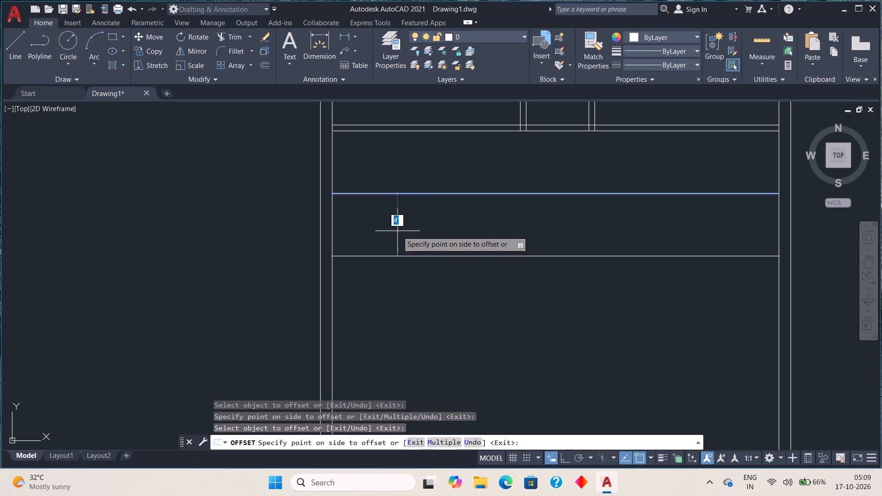
{"action": "key", "text": "4"}
{"action": "type", "text": ".5\""}
{"action": "key", "text": "Return"}
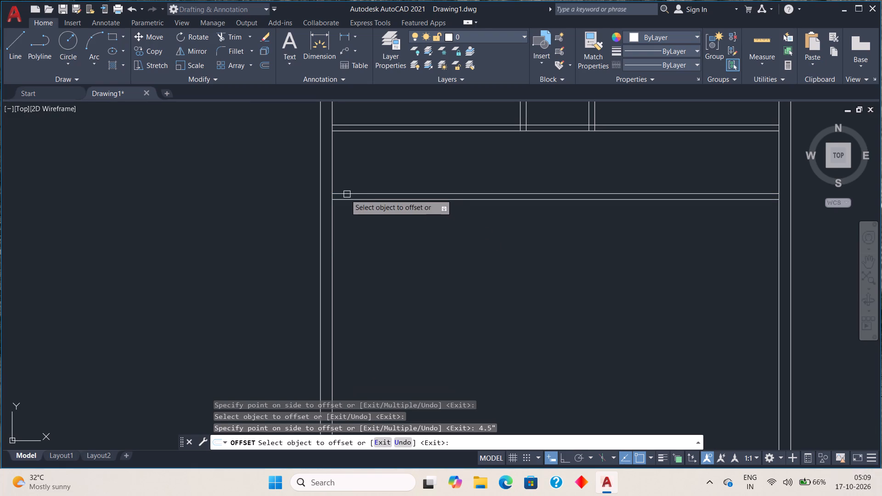
Offset the left wall's inner line 7'6" to the right, and that new line another 4.5" right to form a vertical partition.
{"action": "left_click", "coordinate": [332, 168]}
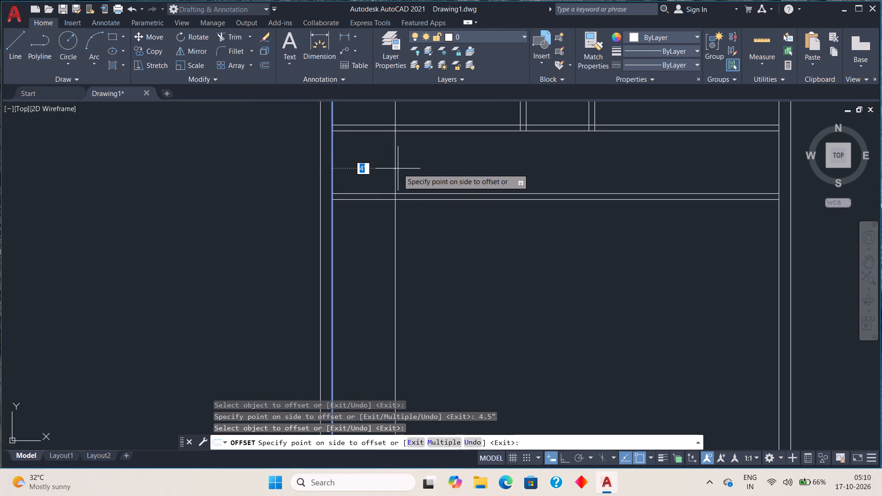
{"action": "key", "text": "7"}
{"action": "key", "text": "apostrophe"}
{"action": "type", "text": "6\""}
{"action": "key", "text": "Return"}
{"action": "left_click", "coordinate": [451, 158]}
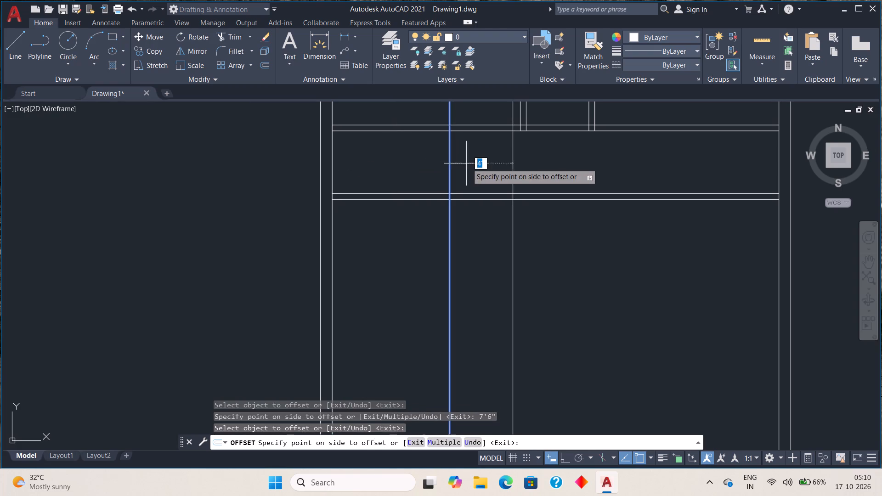
{"action": "key", "text": "4"}
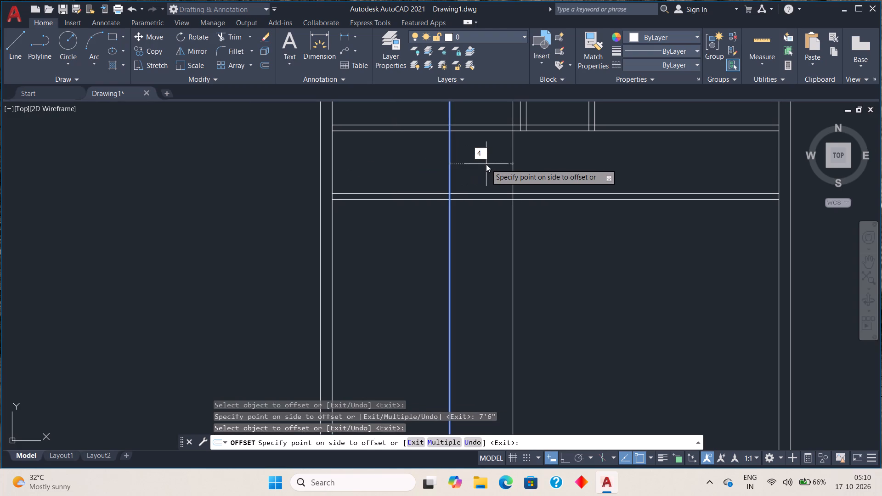
{"action": "key", "text": "period"}
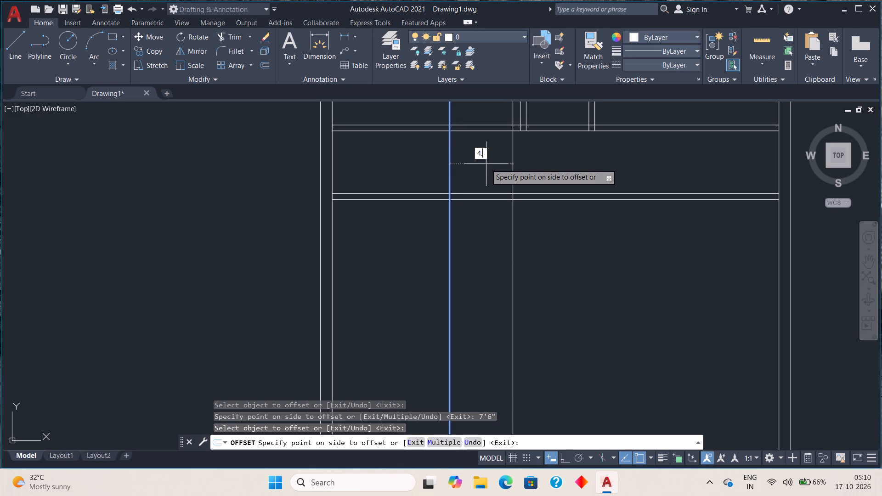
{"action": "key", "text": "5"}
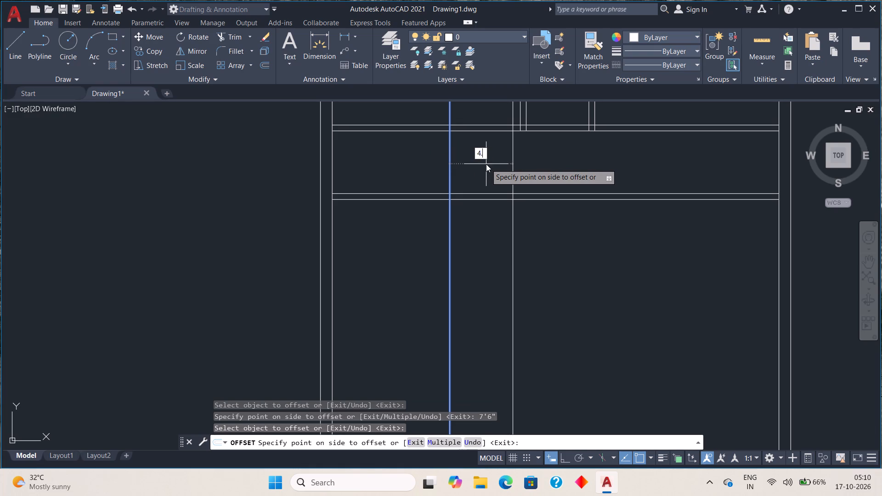
{"action": "key", "text": "shift+quotedbl"}
{"action": "key", "text": "Return"}
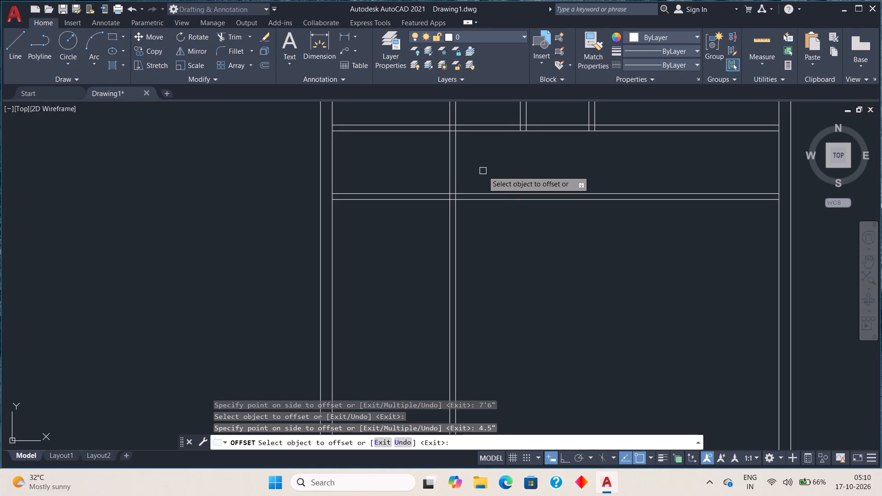
{"action": "key", "text": "Escape"}
{"action": "key", "text": "Escape"}
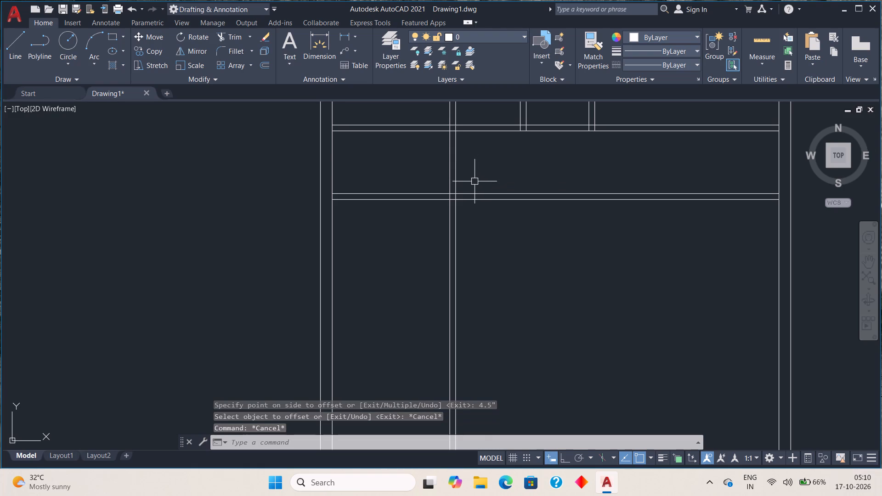
Trim off the new horizontal partition beyond the new vertical partition, and the vertical partition's lines below that horizontal partition.
{"action": "key", "text": "t"}
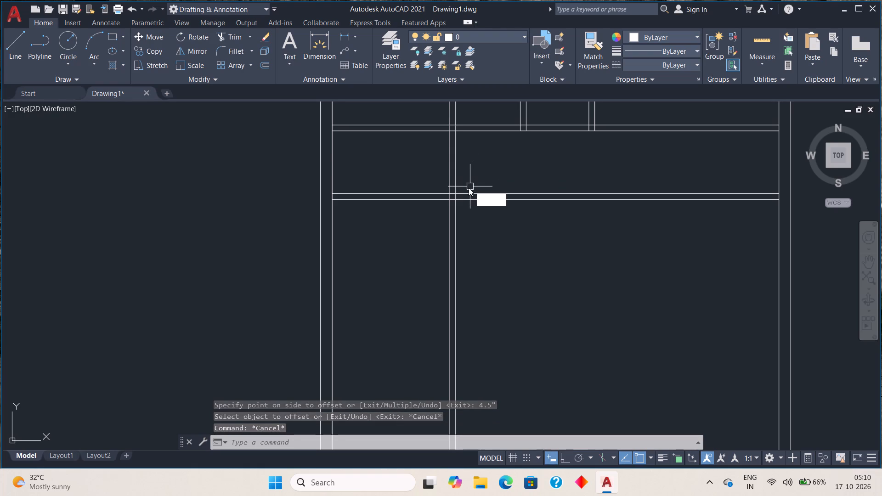
{"action": "key", "text": "r"}
{"action": "key", "text": "space"}
{"action": "left_click_drag", "start_coordinate": [499, 174], "coordinate": [504, 223]}
{"action": "left_click_drag", "start_coordinate": [406, 271], "coordinate": [500, 270]}
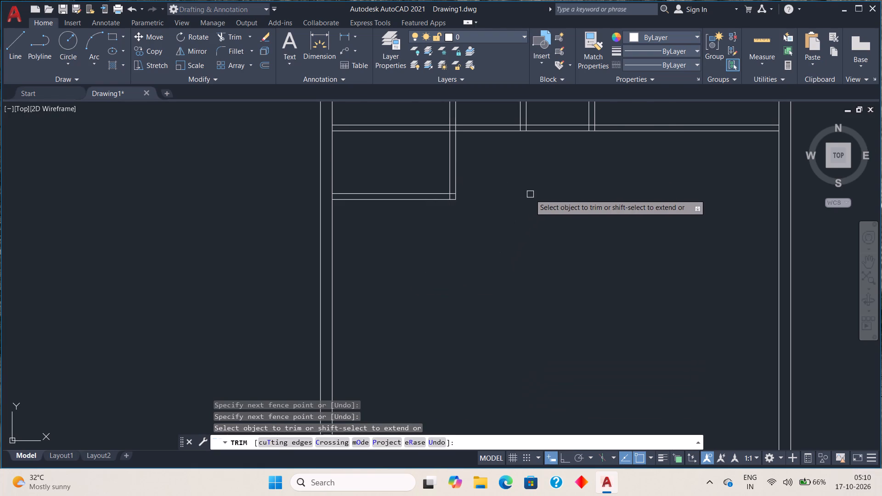
Trim off both lines of the new vertical partition above the full-width horizontal partition.
{"action": "scroll", "coordinate": [529, 191], "scroll_direction": "down", "scroll_amount": 1}
{"action": "middle_click_drag", "start_coordinate": [519, 189], "coordinate": [483, 312]}
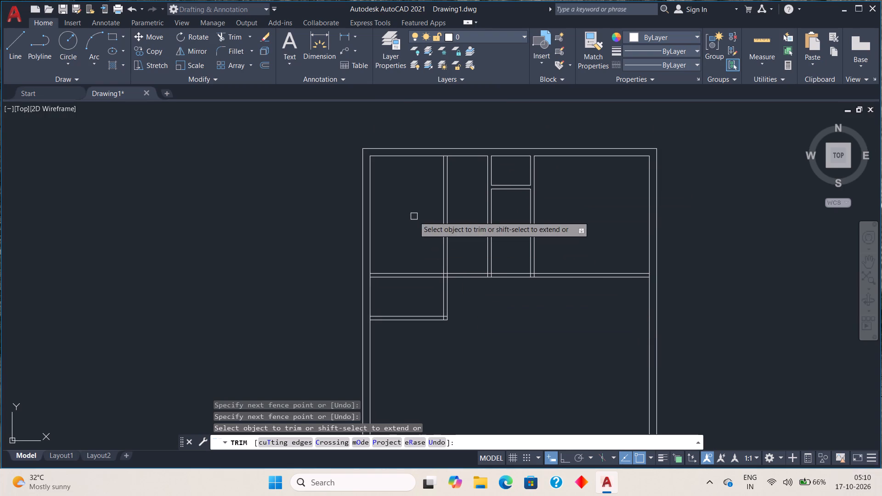
{"action": "left_click_drag", "start_coordinate": [415, 216], "coordinate": [462, 222]}
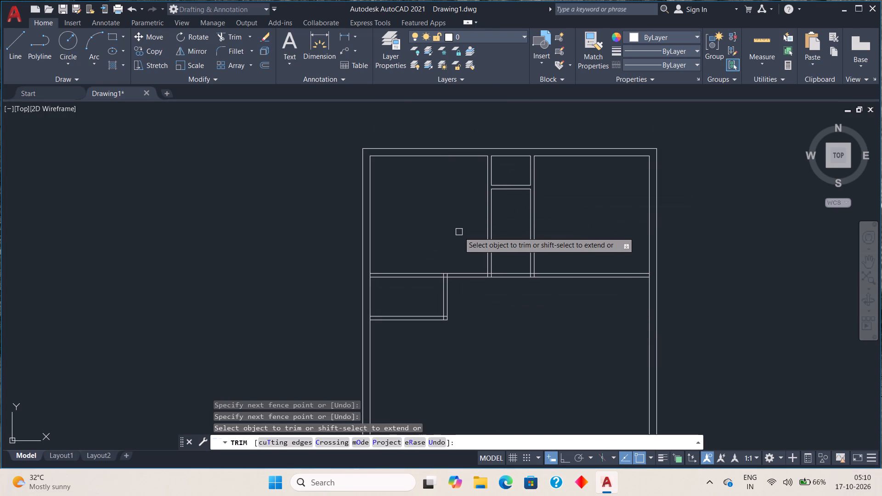
Trim the left wall's inner line across the thickness of the full-width partition and of the short horizontal partition below it.
{"action": "scroll", "coordinate": [459, 232], "scroll_direction": "up", "scroll_amount": 1}
{"action": "middle_click_drag", "start_coordinate": [338, 336], "coordinate": [351, 305]}
{"action": "scroll", "coordinate": [349, 300], "scroll_direction": "up", "scroll_amount": 1}
{"action": "left_click", "coordinate": [320, 253]}
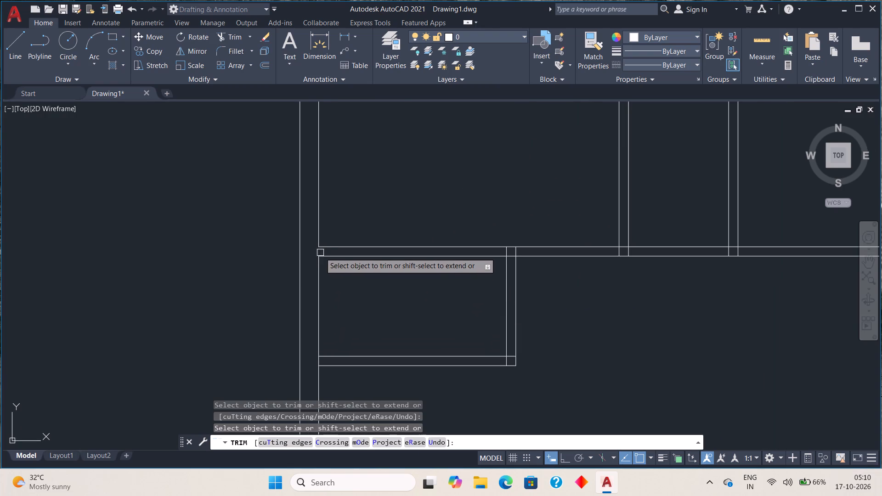
{"action": "left_click", "coordinate": [321, 361]}
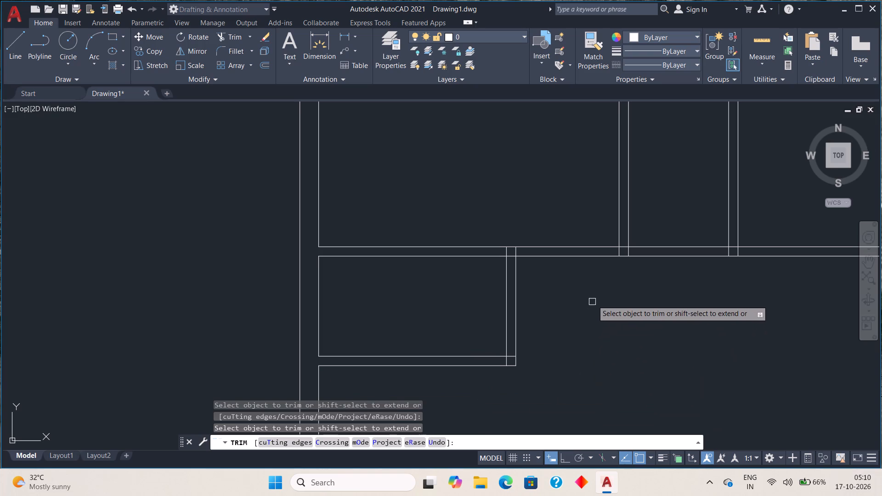
{"action": "scroll", "coordinate": [615, 290], "scroll_direction": "down", "scroll_amount": 2}
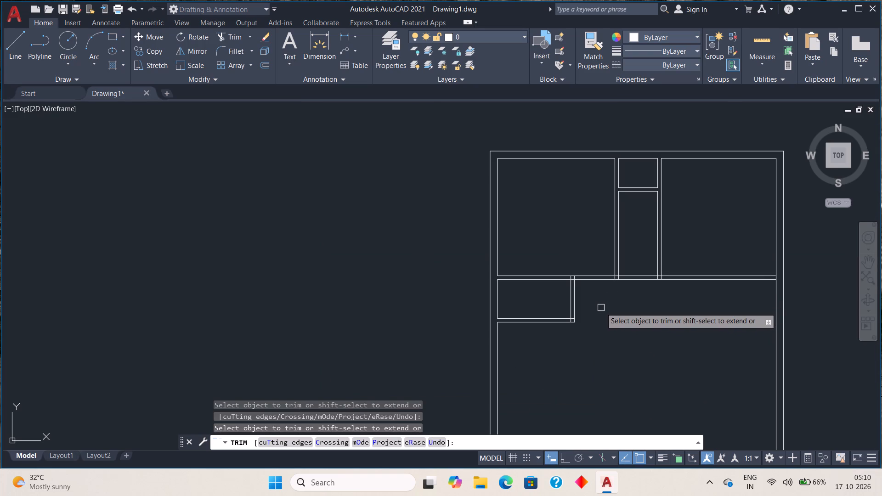
{"action": "scroll", "coordinate": [599, 304], "scroll_direction": "down", "scroll_amount": 1}
{"action": "middle_click_drag", "start_coordinate": [599, 323], "coordinate": [594, 293]}
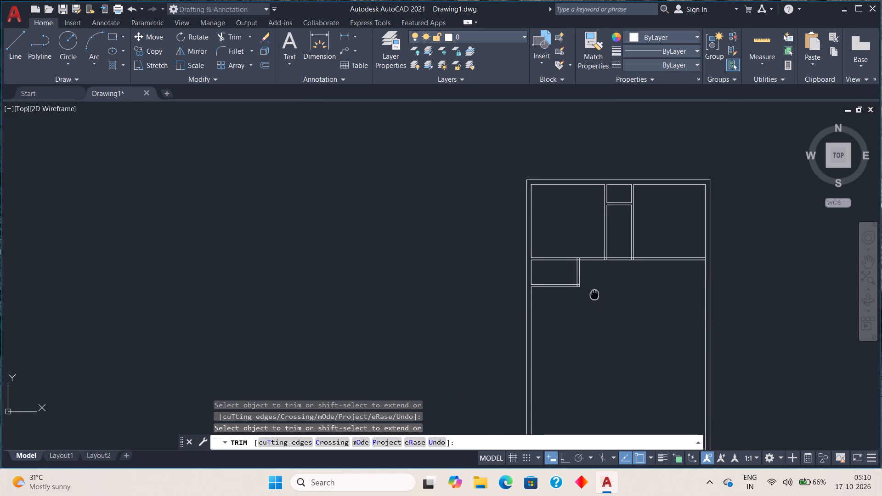
{"action": "middle_click_drag", "start_coordinate": [594, 293], "coordinate": [589, 279]}
{"action": "key", "text": "Escape"}
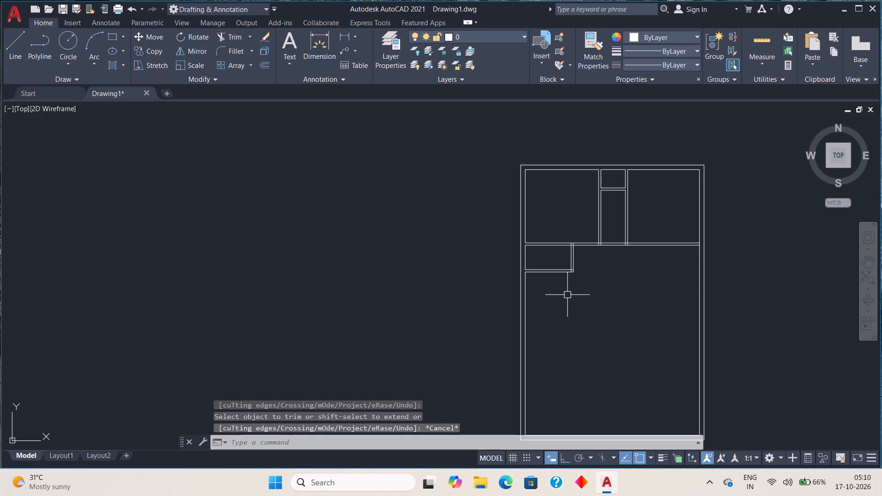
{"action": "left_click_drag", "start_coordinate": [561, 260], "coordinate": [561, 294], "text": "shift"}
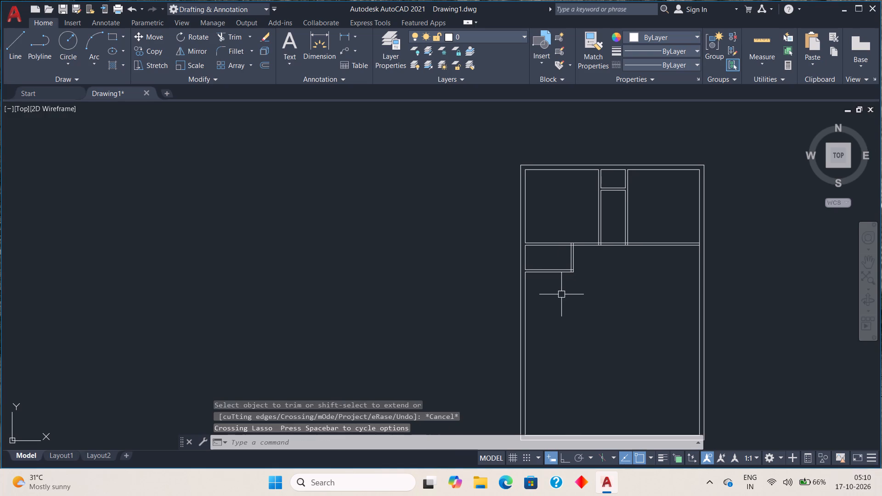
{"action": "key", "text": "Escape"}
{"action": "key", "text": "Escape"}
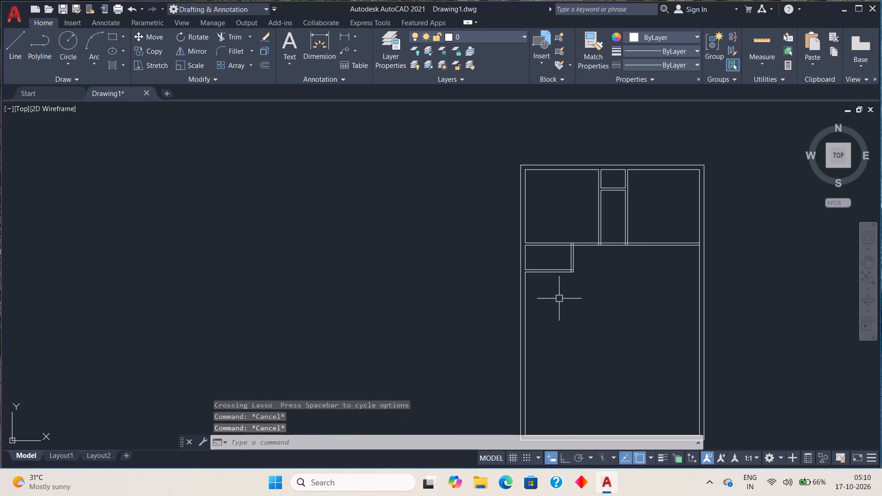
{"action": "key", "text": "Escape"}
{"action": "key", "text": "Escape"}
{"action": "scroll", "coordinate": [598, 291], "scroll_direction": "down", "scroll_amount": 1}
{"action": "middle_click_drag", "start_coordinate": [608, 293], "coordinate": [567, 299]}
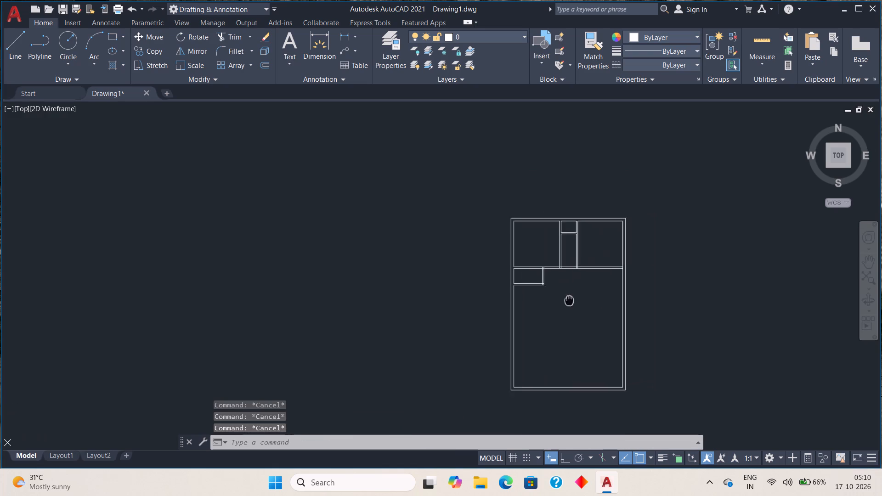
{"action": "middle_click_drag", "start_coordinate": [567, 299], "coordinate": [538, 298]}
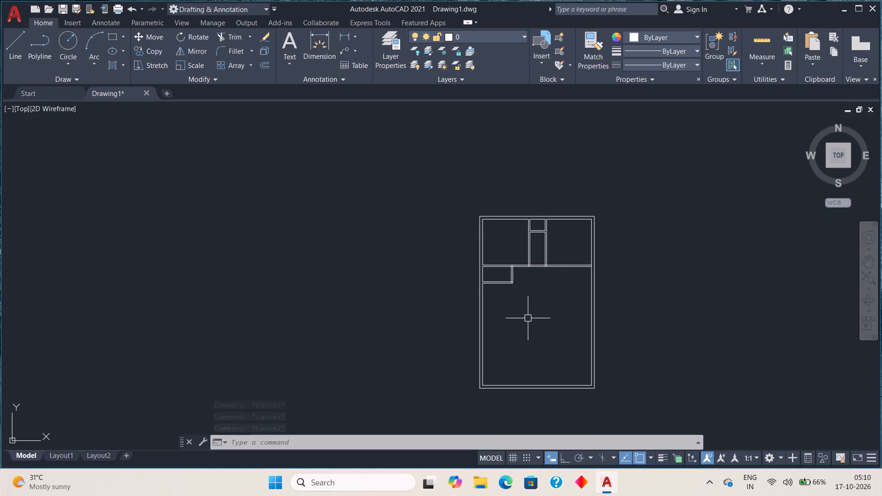
Trim the small room's vertical partition's left line where it crosses the thickness of the full-width horizontal partition.
{"action": "scroll", "coordinate": [514, 280], "scroll_direction": "up", "scroll_amount": 5}
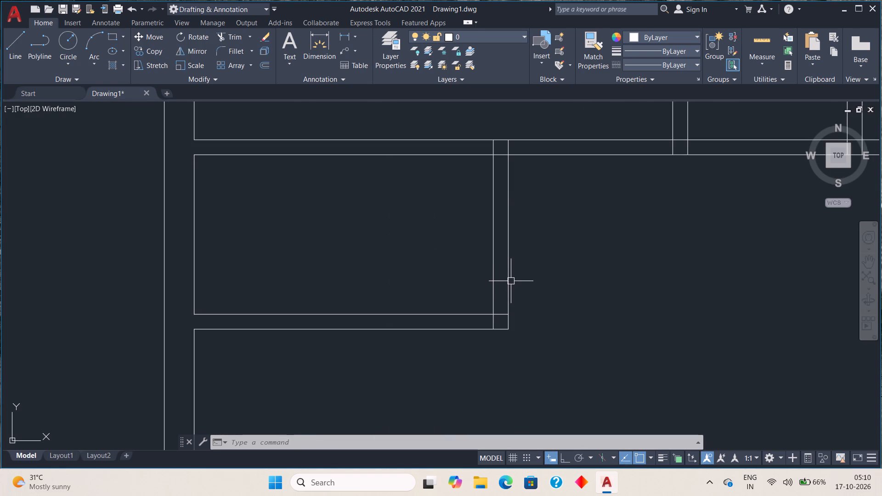
{"action": "left_click", "coordinate": [228, 40]}
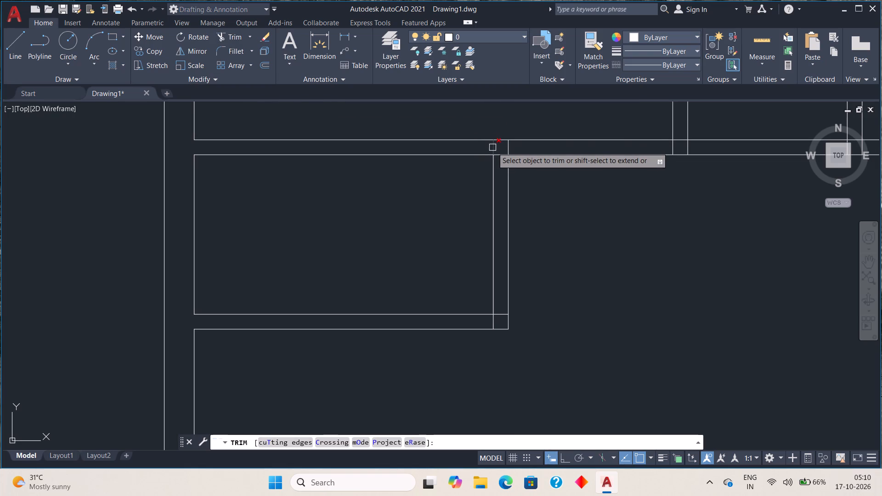
{"action": "left_click", "coordinate": [492, 147]}
{"action": "key", "text": "Escape"}
{"action": "scroll", "coordinate": [542, 328], "scroll_direction": "down", "scroll_amount": 1}
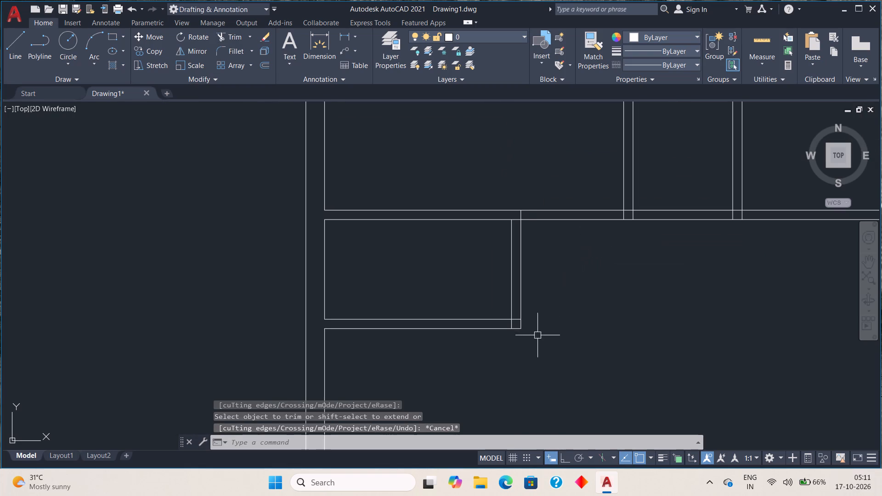
{"action": "middle_click_drag", "start_coordinate": [515, 370], "coordinate": [516, 306]}
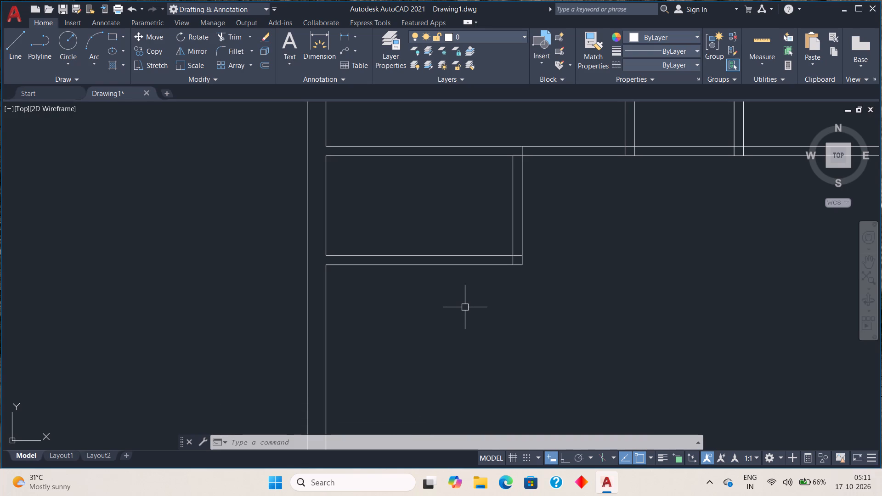
Offset the short horizontal partition's lower line 10'4" downward, and offset that new line 4.5" further down to form another partition.
{"action": "key", "text": "o"}
{"action": "key", "text": "space"}
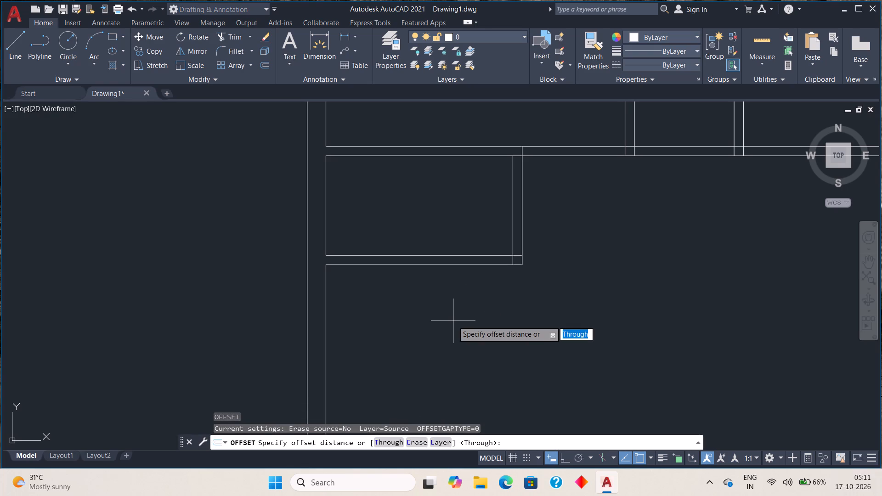
{"action": "type", "text": "10"}
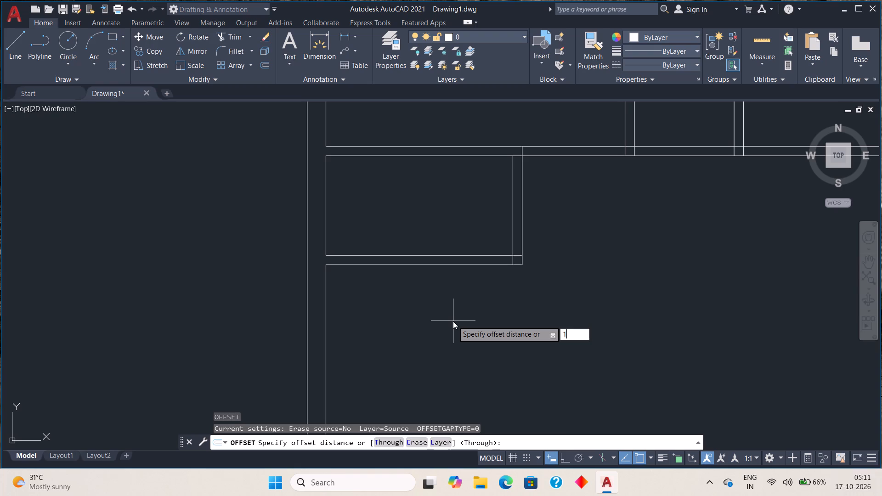
{"action": "type", "text": "'4\""}
{"action": "key", "text": "Return"}
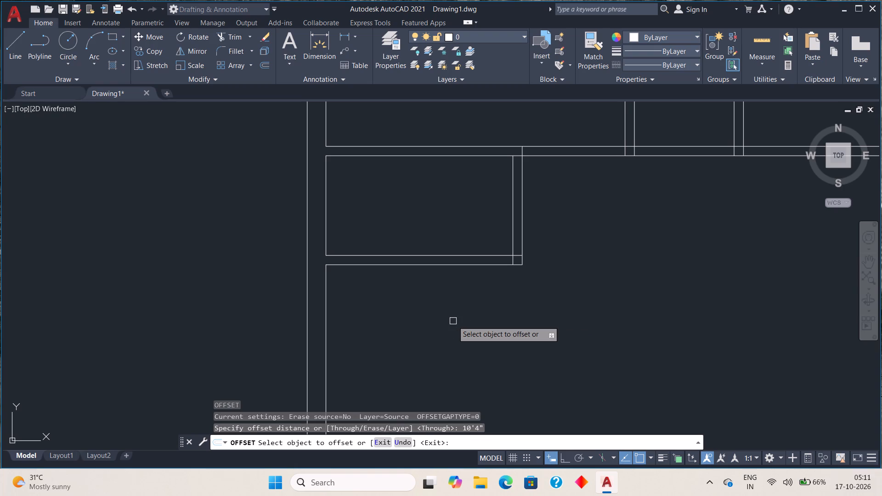
{"action": "left_click", "coordinate": [455, 264]}
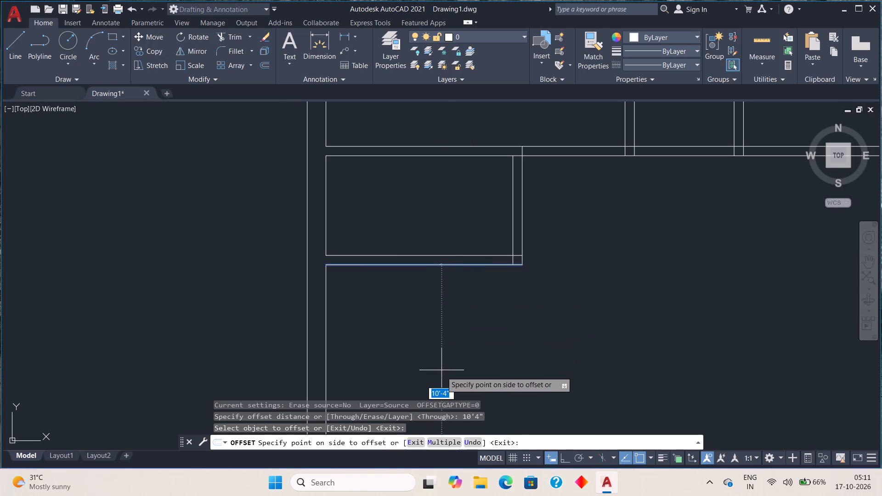
{"action": "left_click", "coordinate": [441, 373]}
{"action": "middle_click_drag", "start_coordinate": [477, 383], "coordinate": [491, 197]}
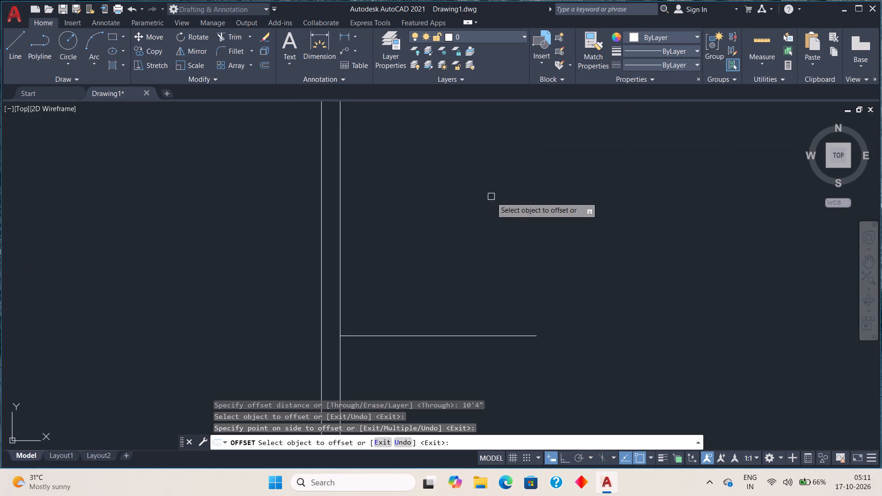
{"action": "left_click", "coordinate": [464, 335]}
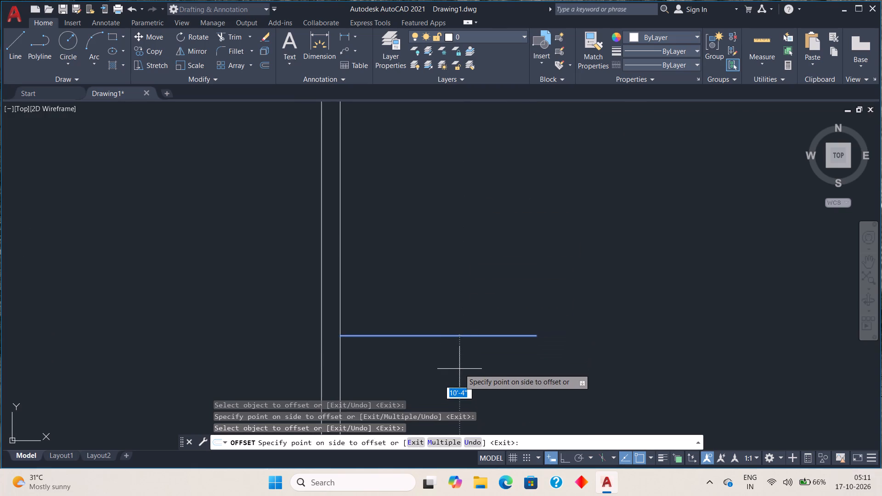
{"action": "key", "text": "4"}
{"action": "key", "text": "period"}
{"action": "key", "text": "5"}
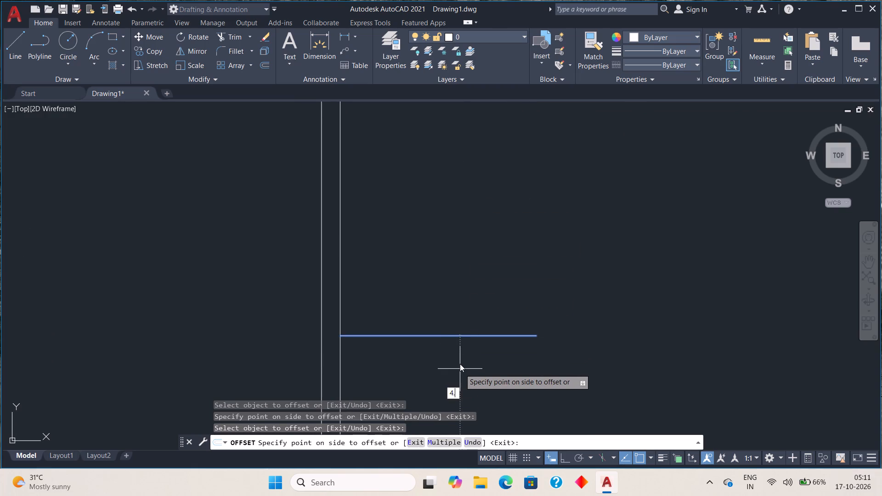
{"action": "key", "text": "shift+quotedbl"}
{"action": "key", "text": "Return"}
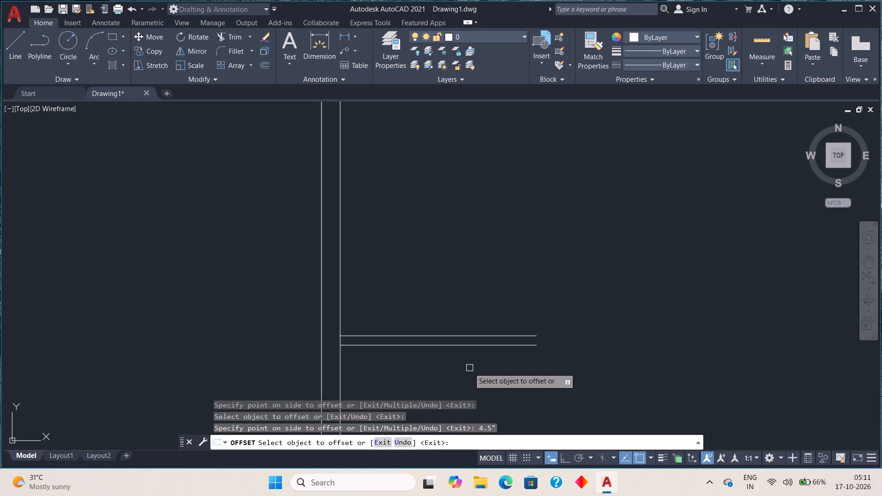
{"action": "key", "text": "Escape"}
Trim the left wall's inner line across the thickness of the new lower horizontal partition.
{"action": "type", "text": "tr"}
{"action": "key", "text": "space"}
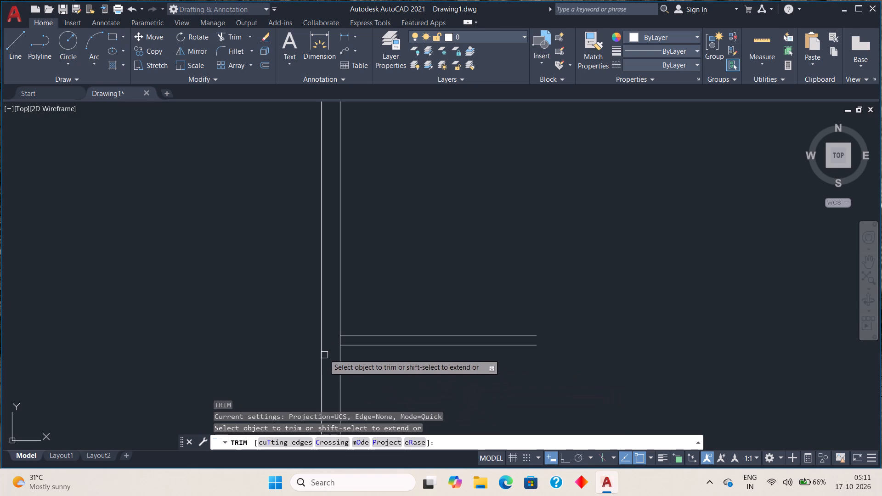
{"action": "scroll", "coordinate": [331, 345], "scroll_direction": "up", "scroll_amount": 2}
{"action": "left_click", "coordinate": [351, 334]}
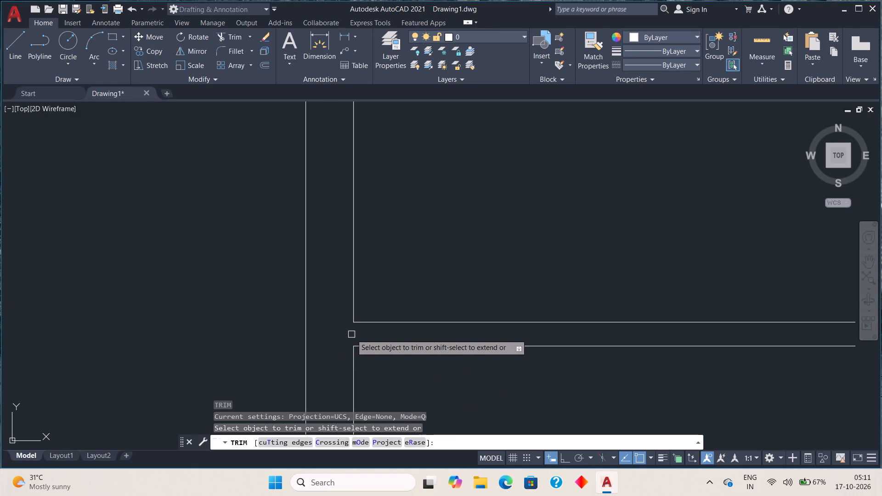
{"action": "scroll", "coordinate": [397, 401], "scroll_direction": "down", "scroll_amount": 3}
{"action": "scroll", "coordinate": [457, 305], "scroll_direction": "down", "scroll_amount": 3}
{"action": "middle_click_drag", "start_coordinate": [465, 260], "coordinate": [461, 274]}
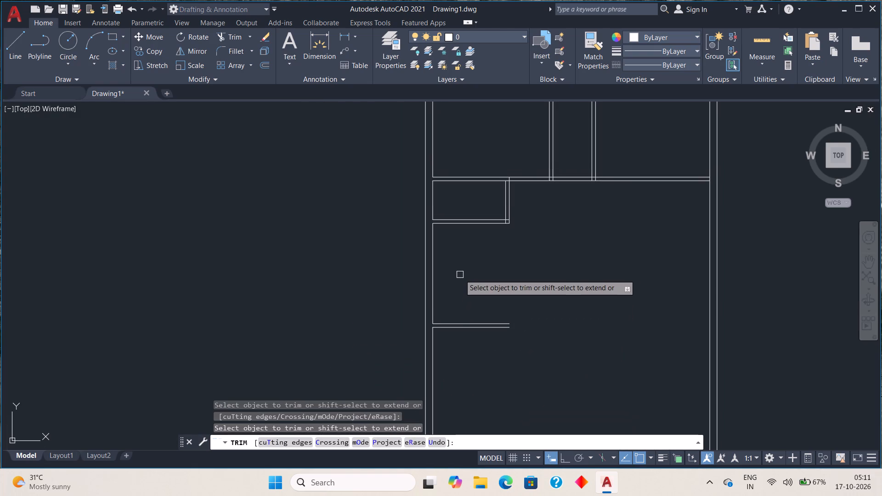
{"action": "key", "text": "Escape"}
{"action": "key", "text": "Escape"}
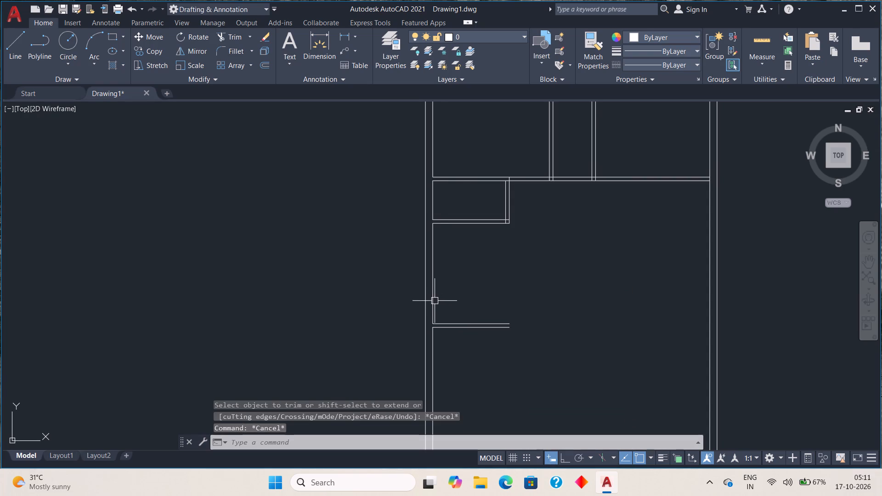
Offset the left wall's inner line between the two short horizontal partitions 12' to the right, and that new line another 4.5" right.
{"action": "key", "text": "o"}
{"action": "key", "text": "space"}
{"action": "type", "text": "12"}
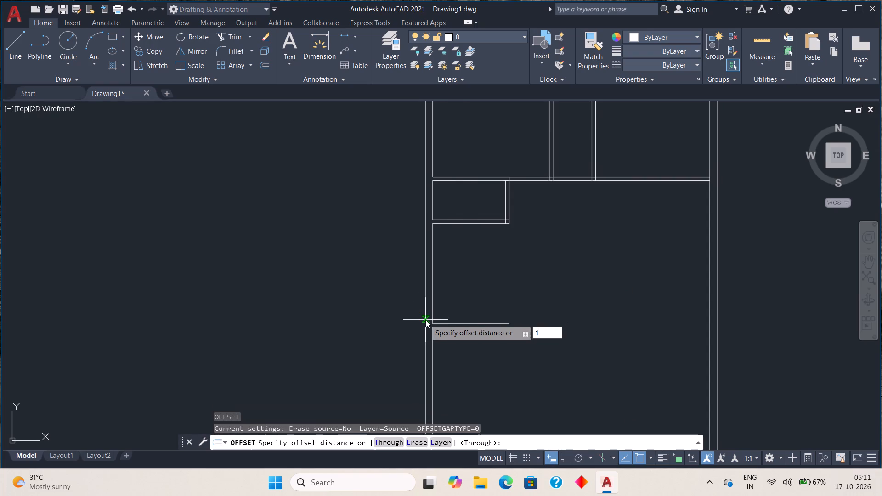
{"action": "key", "text": "apostrophe"}
{"action": "key", "text": "Return"}
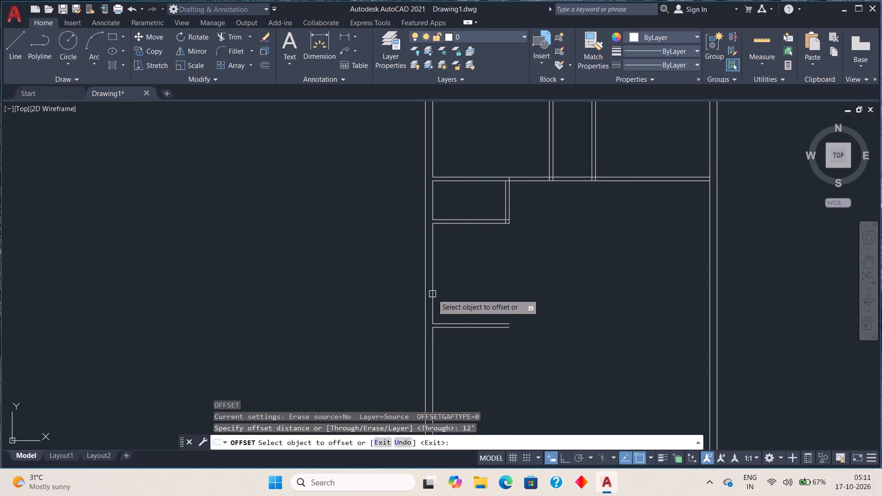
{"action": "left_click", "coordinate": [432, 294]}
{"action": "left_click", "coordinate": [509, 291]}
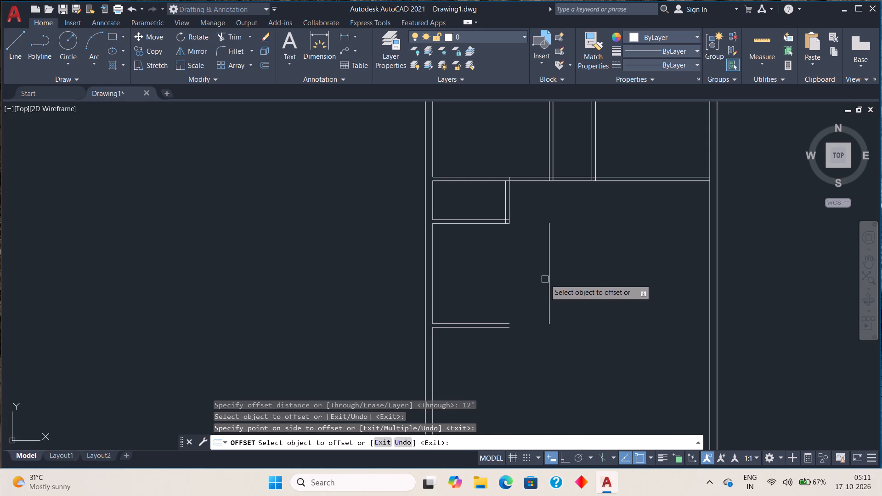
{"action": "left_click", "coordinate": [549, 276]}
{"action": "key", "text": "4"}
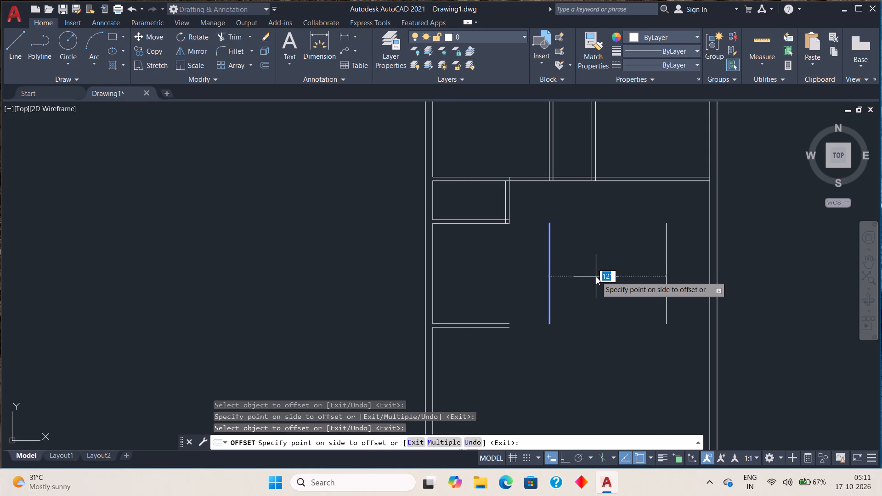
{"action": "type", "text": ".5\""}
{"action": "key", "text": "Return"}
{"action": "key", "text": "Escape"}
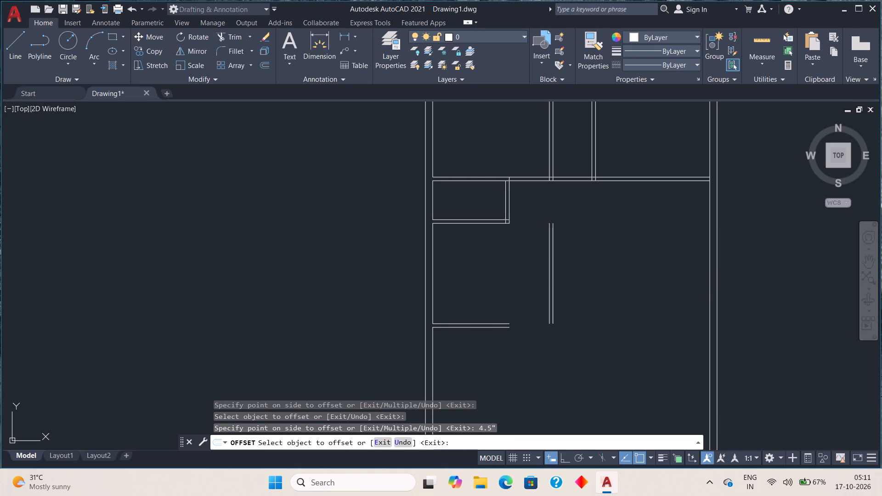
Fillet both line pairs of the lower short horizontal partition and the 12' vertical partition with zero radius to close their bottom corner.
{"action": "type", "text": "f r"}
{"action": "key", "text": "space"}
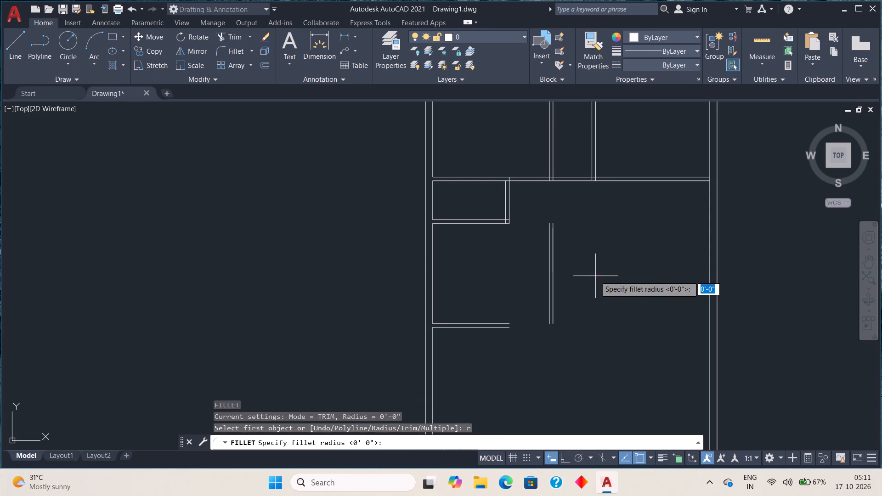
{"action": "key", "text": "space"}
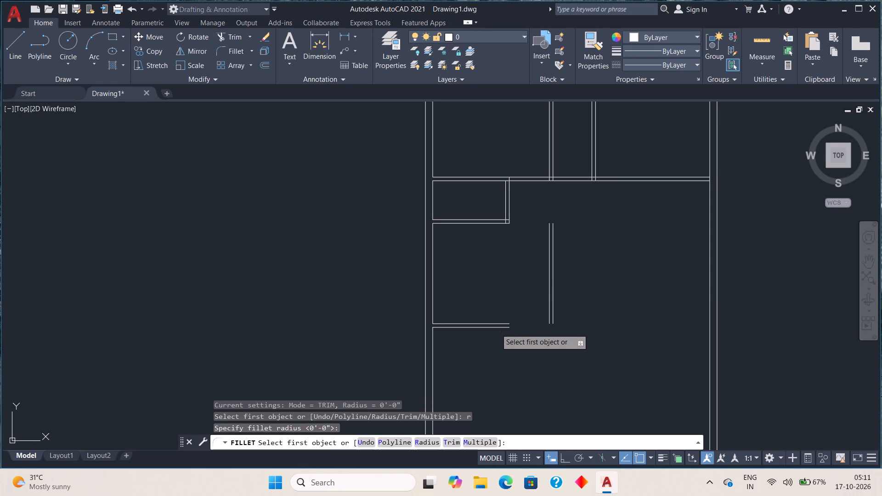
{"action": "left_click", "coordinate": [496, 329]}
{"action": "left_click", "coordinate": [555, 315]}
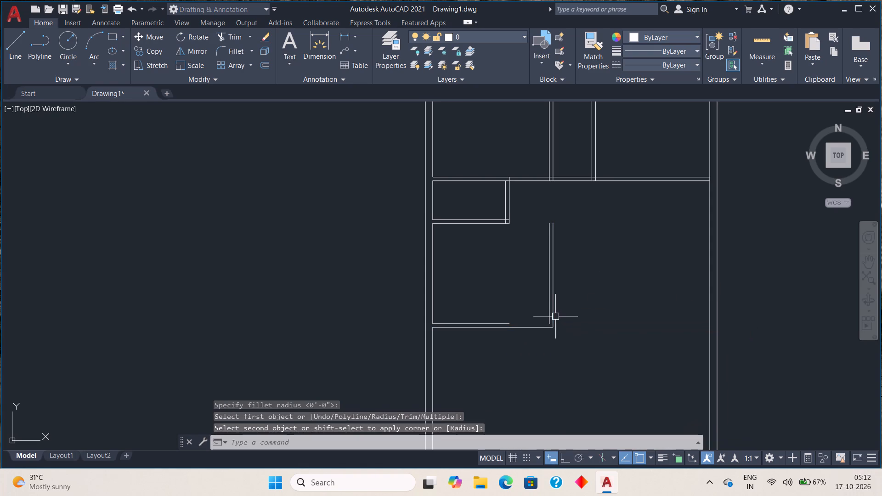
{"action": "key", "text": "space"}
{"action": "left_click", "coordinate": [509, 321]}
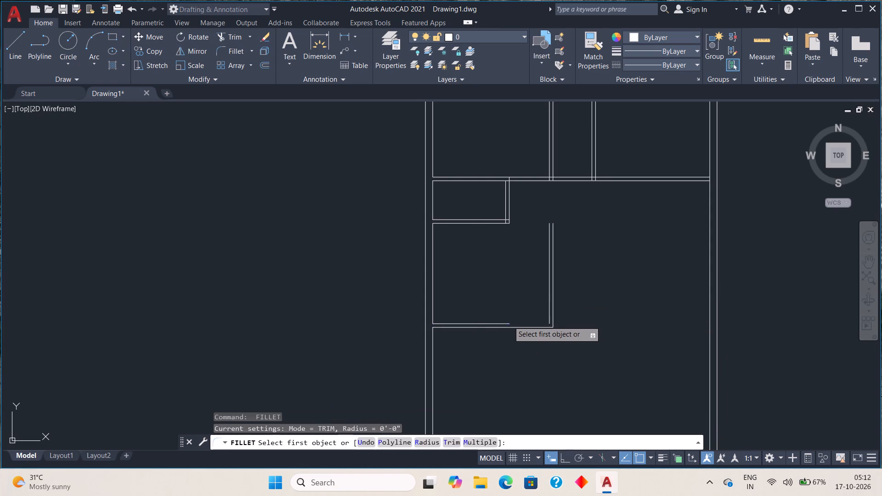
{"action": "left_click", "coordinate": [549, 306]}
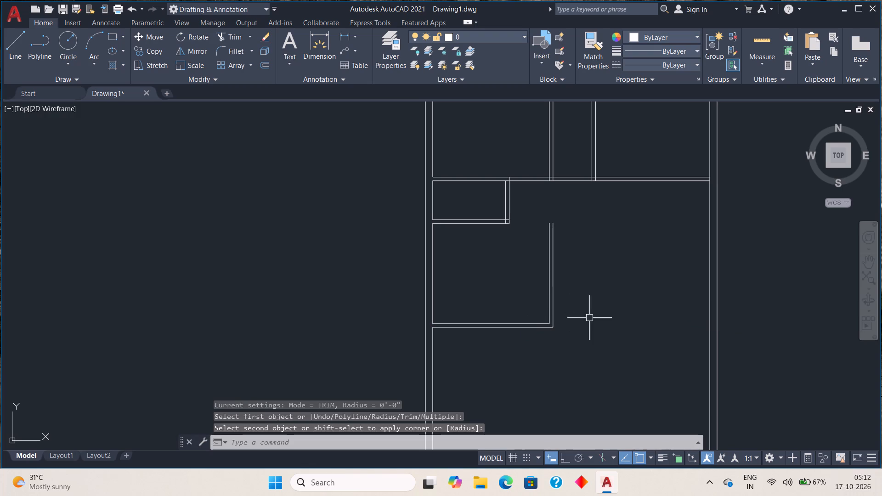
{"action": "key", "text": "Escape"}
{"action": "key", "text": "Escape"}
{"action": "key", "text": "Escape"}
{"action": "key", "text": "Escape"}
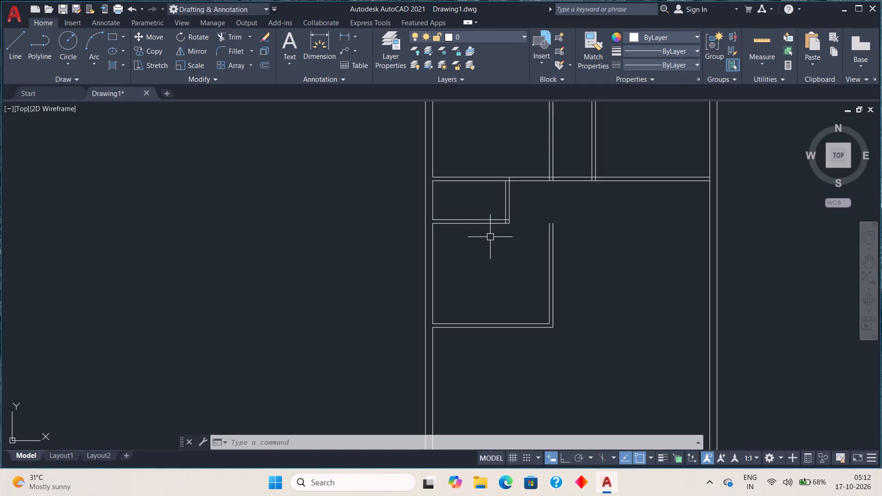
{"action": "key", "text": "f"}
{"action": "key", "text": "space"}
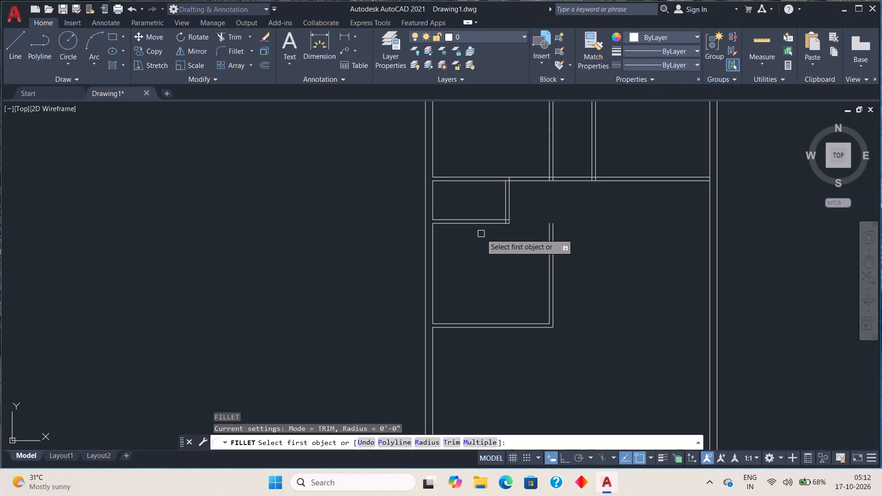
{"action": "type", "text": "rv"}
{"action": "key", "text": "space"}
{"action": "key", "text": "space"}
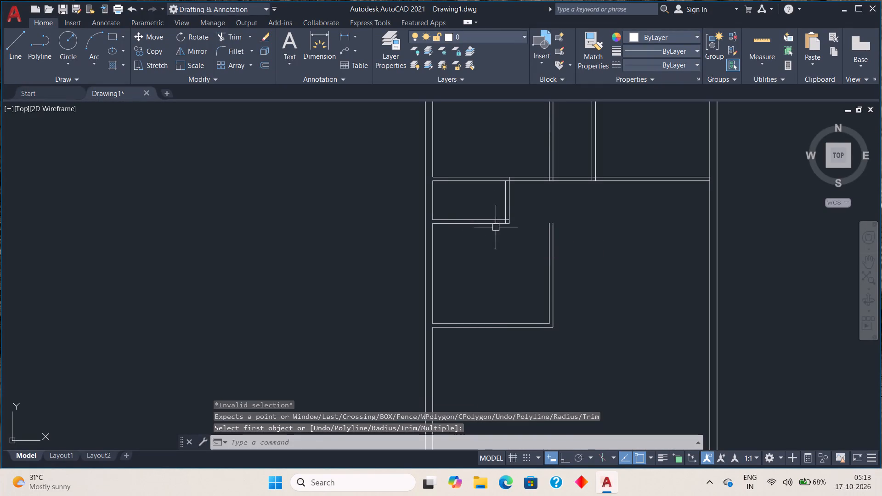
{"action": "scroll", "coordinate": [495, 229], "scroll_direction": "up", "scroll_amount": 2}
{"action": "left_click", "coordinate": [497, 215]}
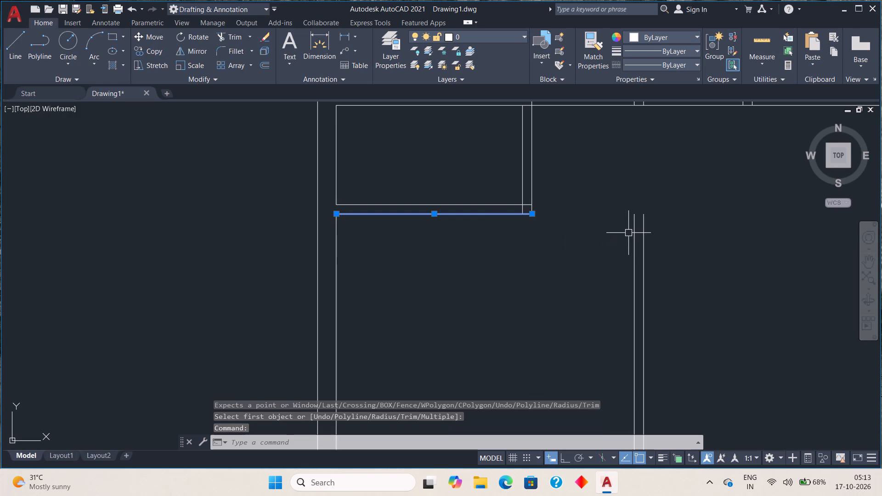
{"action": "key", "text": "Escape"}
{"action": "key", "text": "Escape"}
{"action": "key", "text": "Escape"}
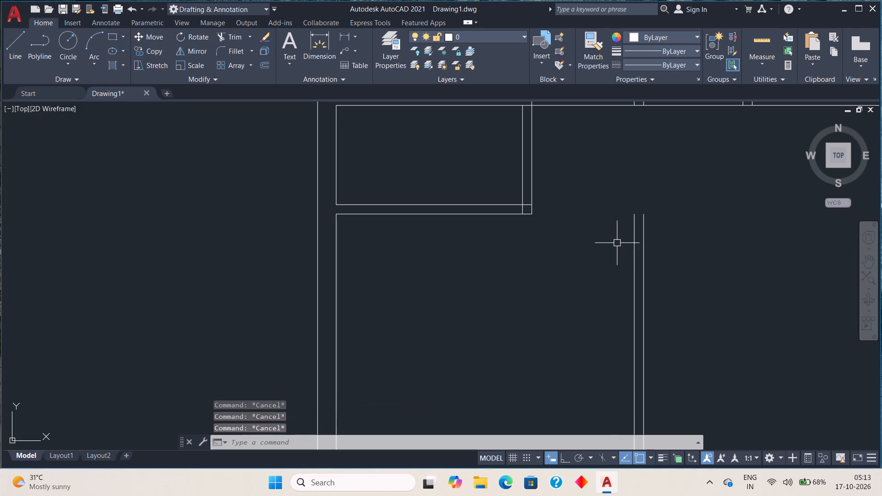
Fillet both line pairs of the upper short horizontal partition and the same vertical partition with zero radius to close the room's top-right corner.
{"action": "key", "text": "f"}
{"action": "key", "text": "space"}
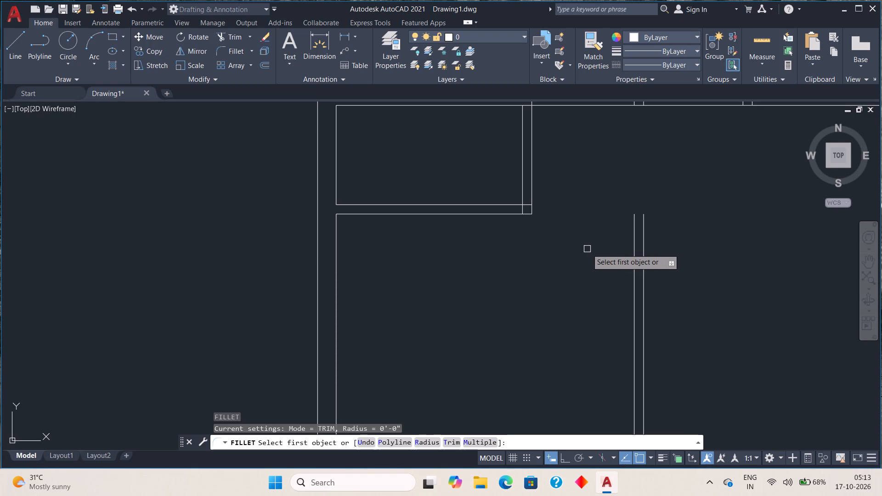
{"action": "key", "text": "r"}
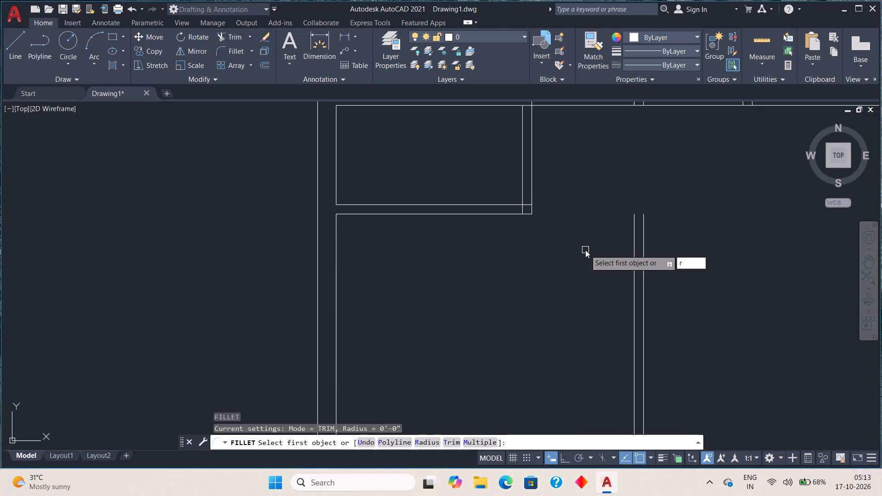
{"action": "key", "text": "space"}
{"action": "key", "text": "space"}
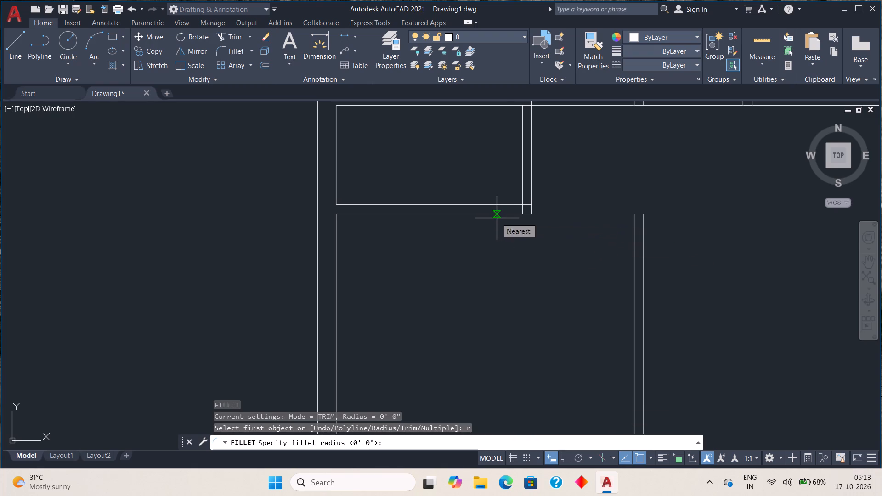
{"action": "left_click", "coordinate": [497, 215]}
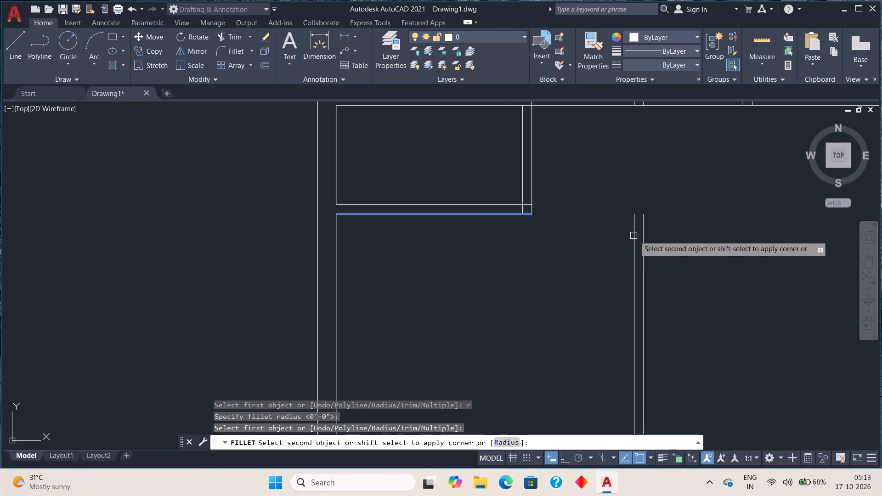
{"action": "left_click", "coordinate": [636, 236]}
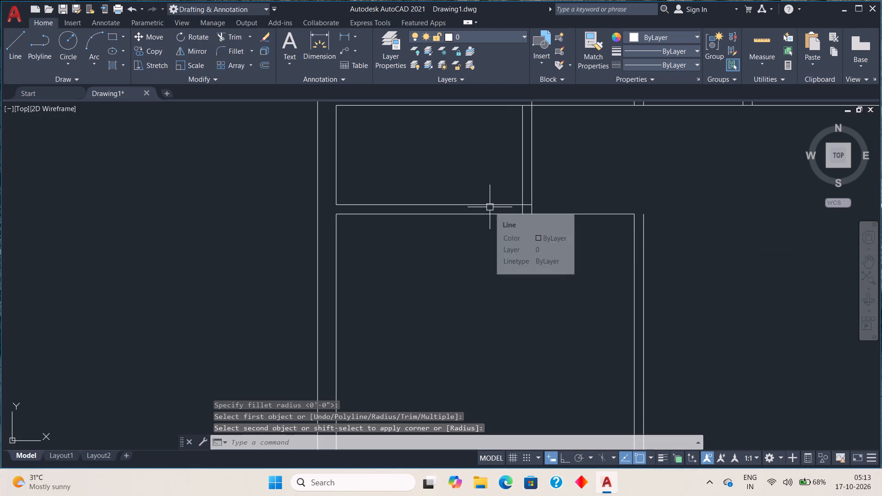
{"action": "key", "text": "space"}
{"action": "left_click", "coordinate": [490, 205]}
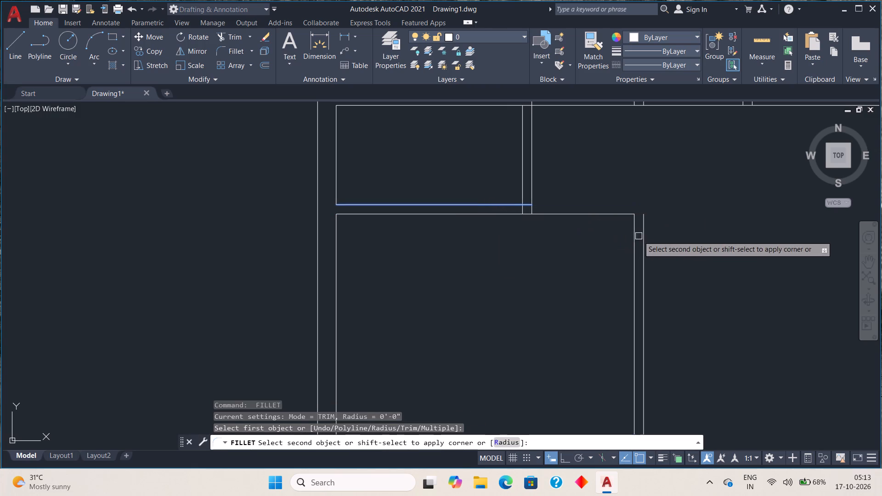
{"action": "left_click", "coordinate": [644, 238]}
{"action": "key", "text": "Escape"}
{"action": "key", "text": "Escape"}
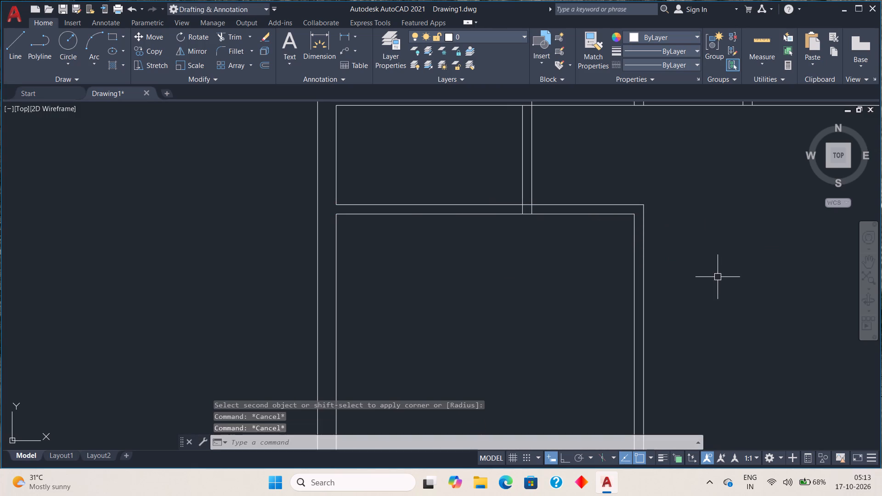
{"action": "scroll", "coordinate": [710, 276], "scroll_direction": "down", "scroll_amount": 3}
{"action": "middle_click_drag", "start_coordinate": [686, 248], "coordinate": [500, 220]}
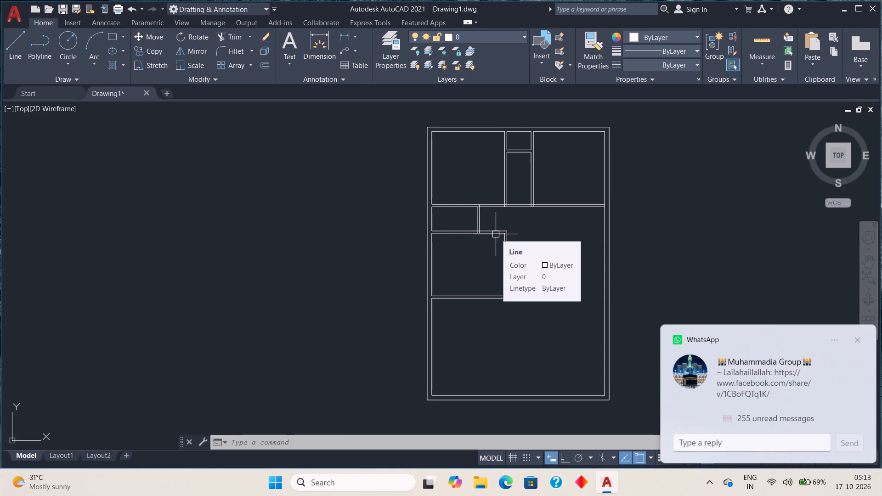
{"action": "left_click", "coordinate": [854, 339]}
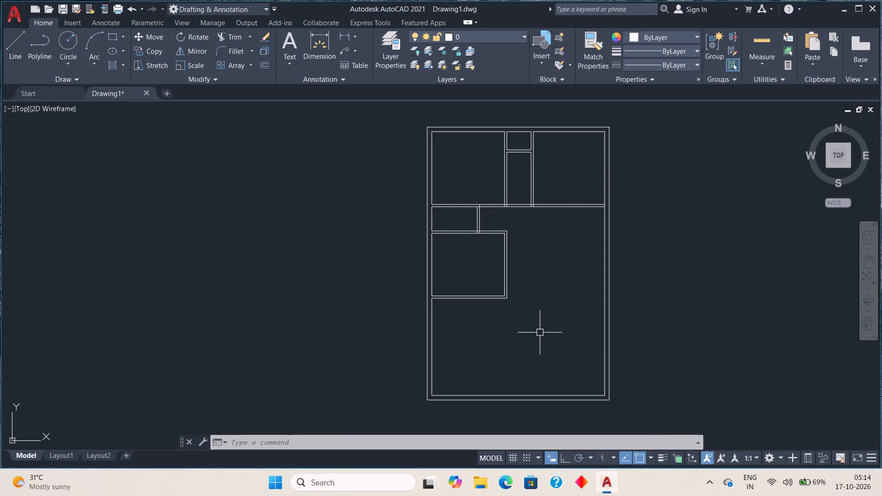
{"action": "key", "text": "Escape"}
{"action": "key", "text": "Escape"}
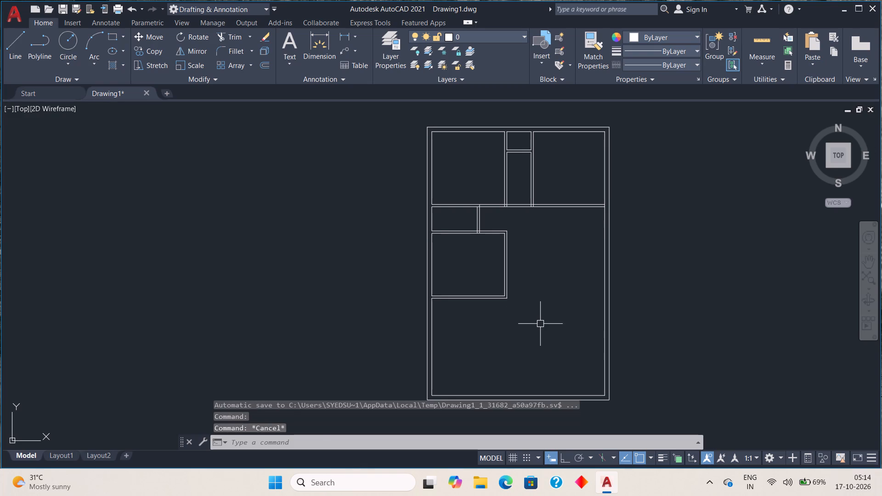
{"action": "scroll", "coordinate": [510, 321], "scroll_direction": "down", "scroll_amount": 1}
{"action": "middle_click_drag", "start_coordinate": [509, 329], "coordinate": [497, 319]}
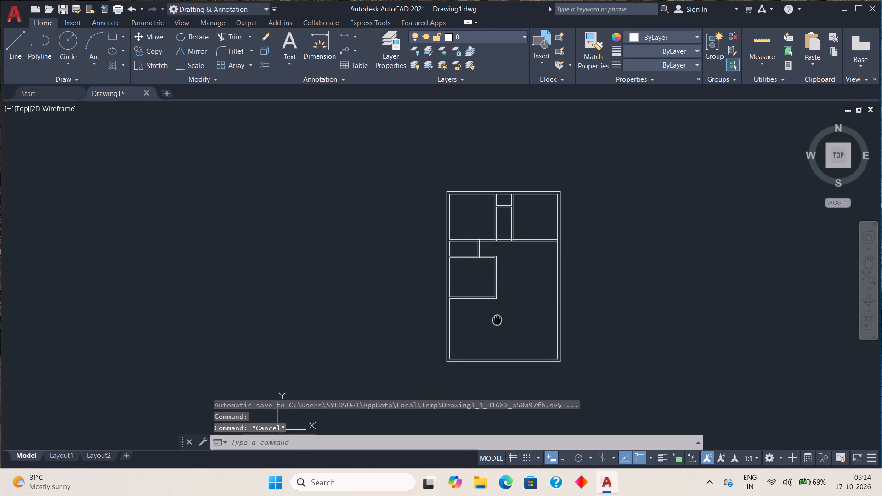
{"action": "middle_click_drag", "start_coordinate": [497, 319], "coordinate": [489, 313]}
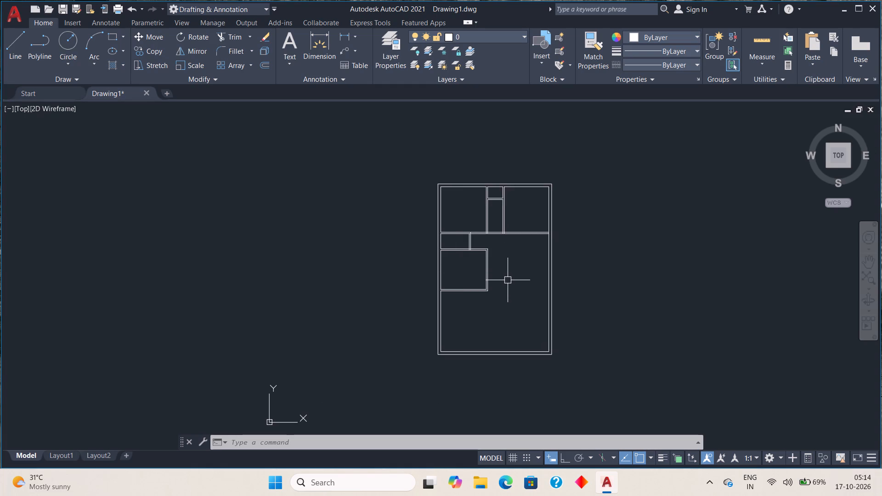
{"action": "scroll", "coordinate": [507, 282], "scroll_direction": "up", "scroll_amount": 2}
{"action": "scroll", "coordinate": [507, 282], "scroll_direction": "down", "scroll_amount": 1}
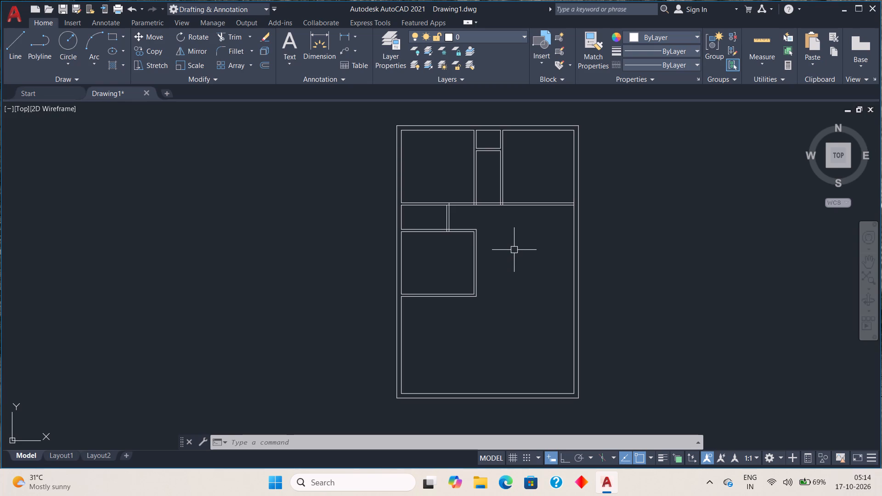
Offset the bottom wall's inner line 6' upward, and offset that new line 4.5" further up to form a full-width partition.
{"action": "middle_click_drag", "start_coordinate": [510, 239], "coordinate": [424, 266]}
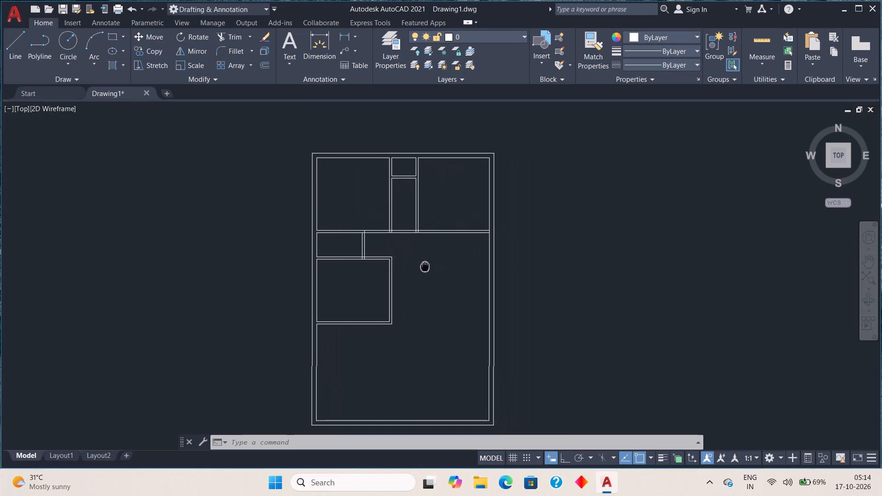
{"action": "middle_click_drag", "start_coordinate": [424, 266], "coordinate": [424, 265]}
{"action": "middle_click_drag", "start_coordinate": [446, 281], "coordinate": [435, 251]}
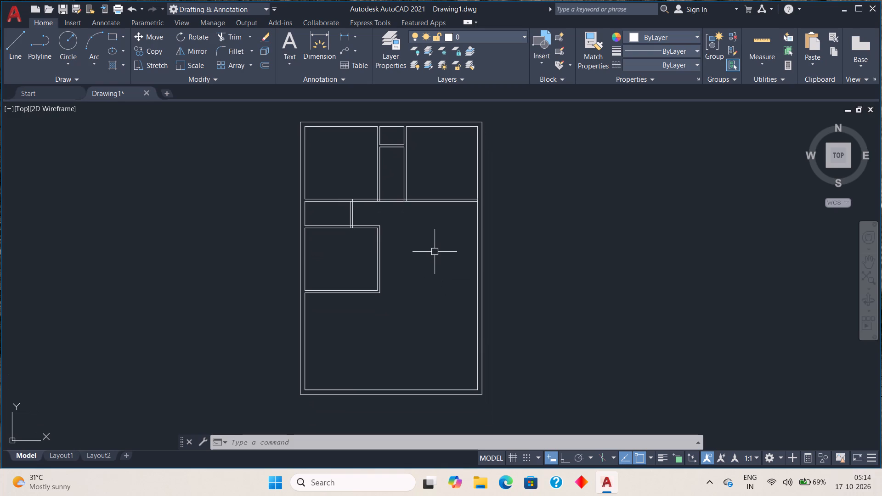
{"action": "key", "text": "o"}
{"action": "key", "text": "space"}
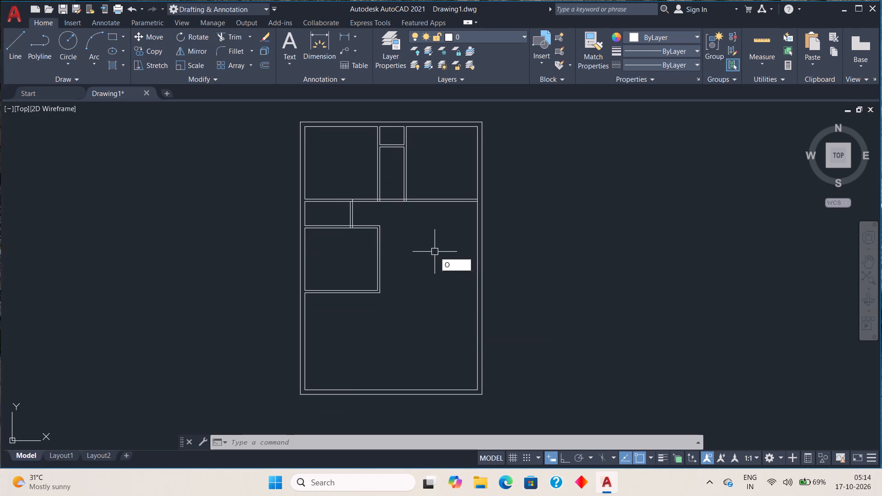
{"action": "key", "text": "6"}
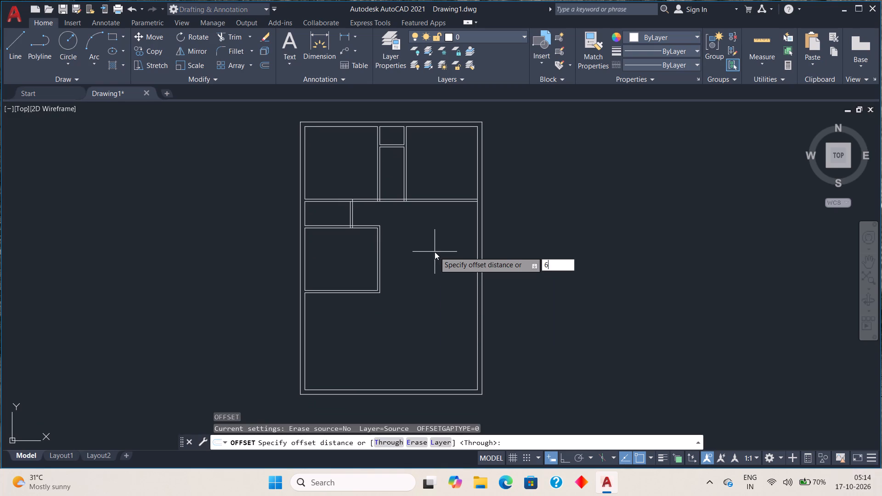
{"action": "key", "text": "apostrophe"}
{"action": "key", "text": "Return"}
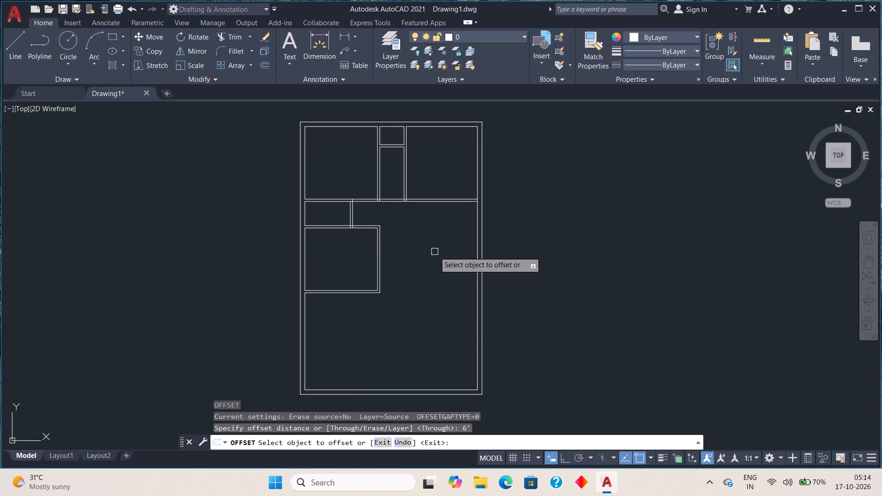
{"action": "left_click", "coordinate": [419, 388]}
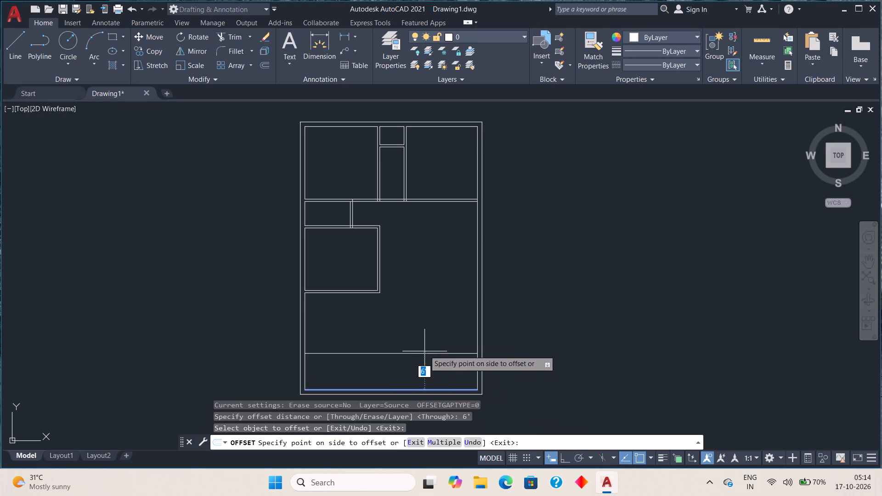
{"action": "left_click", "coordinate": [424, 341]}
{"action": "left_click", "coordinate": [424, 355]}
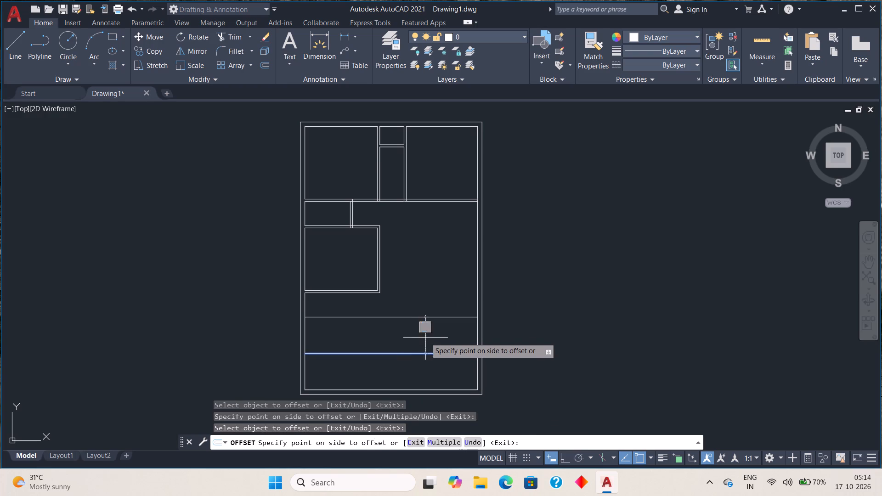
{"action": "key", "text": "4"}
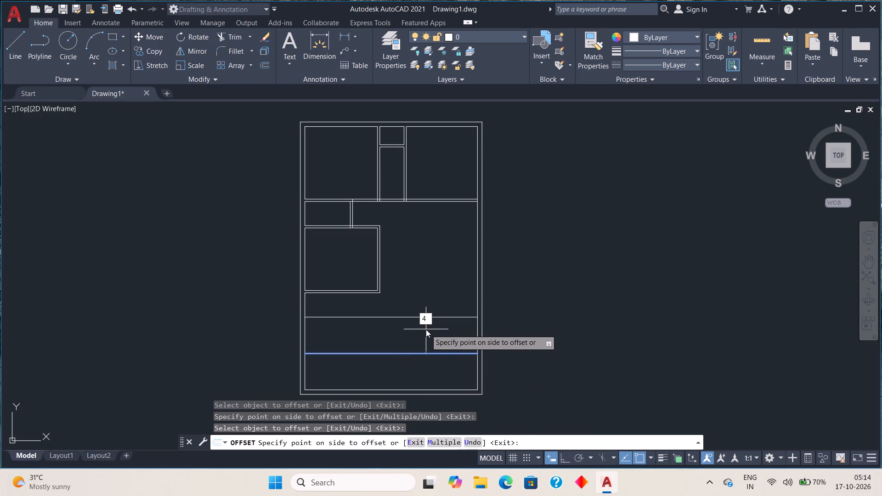
{"action": "type", "text": ".5"}
{"action": "key", "text": "shift+quotedbl"}
{"action": "key", "text": "Return"}
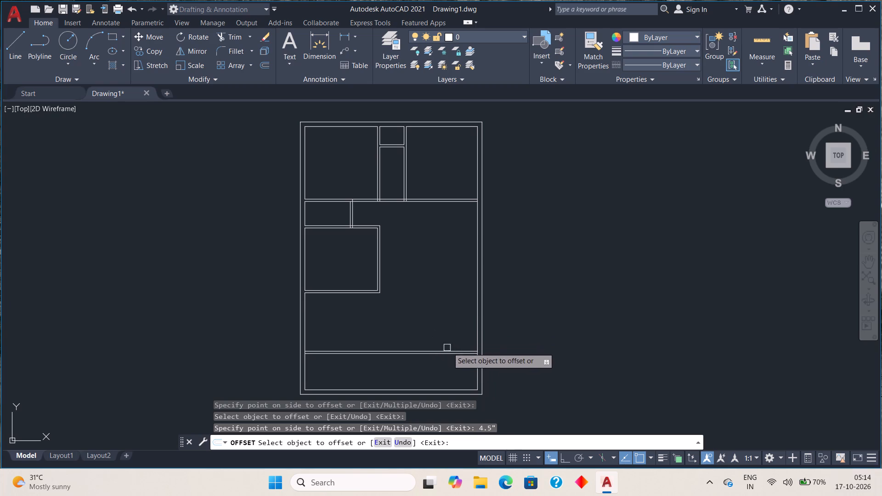
Offset the right wall's inner line 5' to the left, and offset that new line another 4.5" left.
{"action": "left_click", "coordinate": [477, 372]}
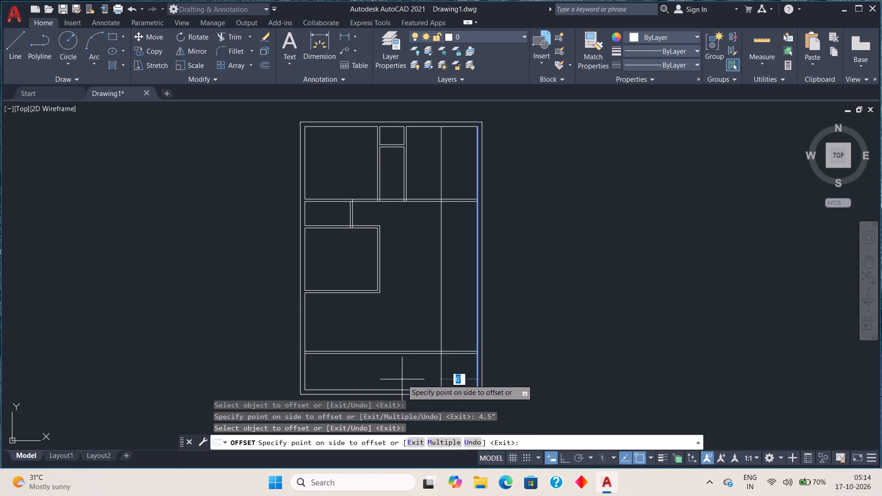
{"action": "type", "text": "5'"}
{"action": "key", "text": "Return"}
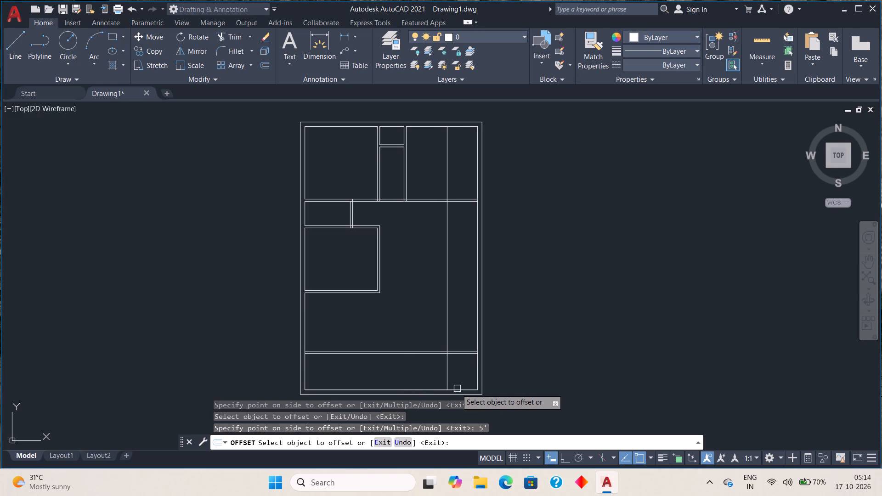
{"action": "left_click", "coordinate": [447, 373]}
{"action": "key", "text": "4"}
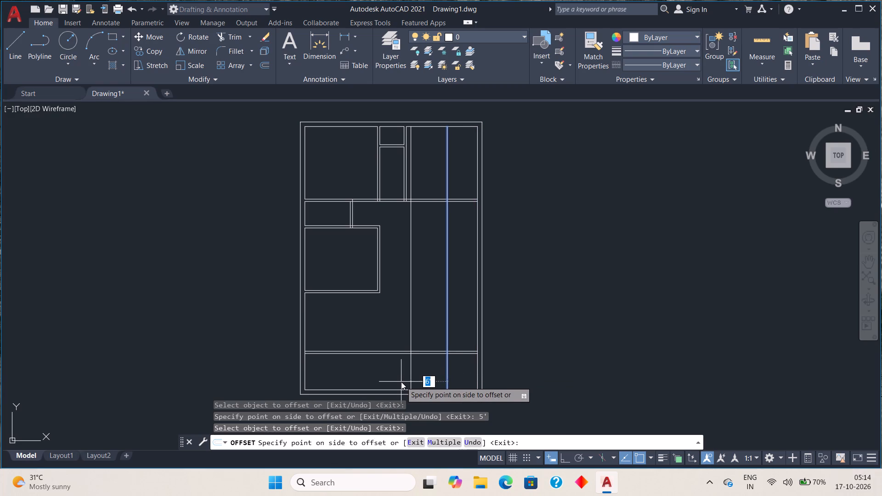
{"action": "type", "text": ".5\""}
{"action": "key", "text": "Return"}
{"action": "key", "text": "Escape"}
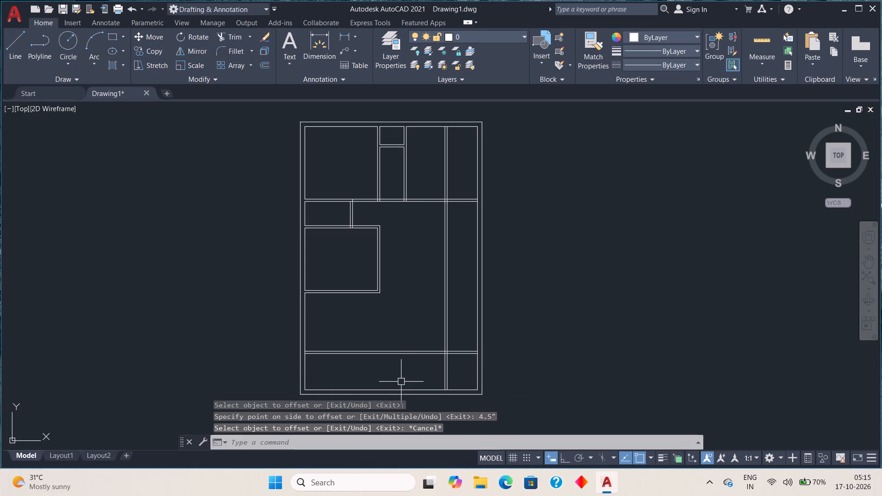
Fillet both line pairs of the new vertical partition and the lower full-width partition with zero radius, leaving a small bottom-right corner room.
{"action": "type", "text": "f r"}
{"action": "key", "text": "space"}
{"action": "key", "text": "space"}
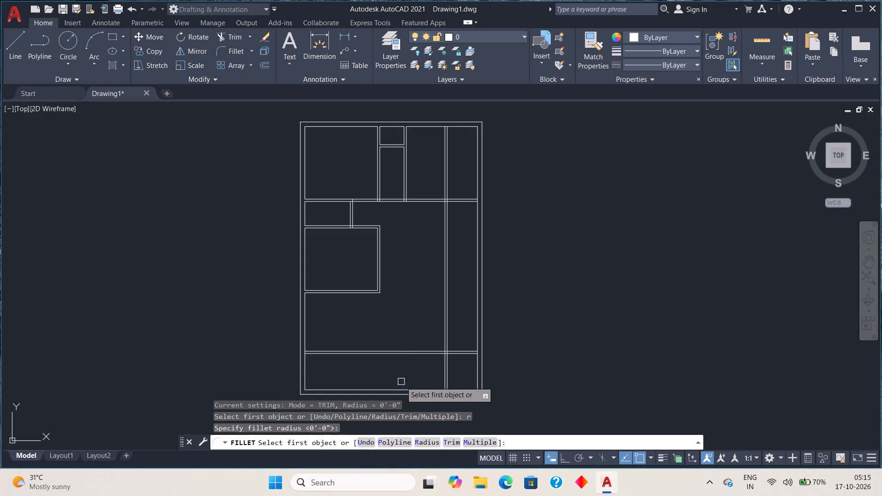
{"action": "scroll", "coordinate": [435, 356], "scroll_direction": "up", "scroll_amount": 4}
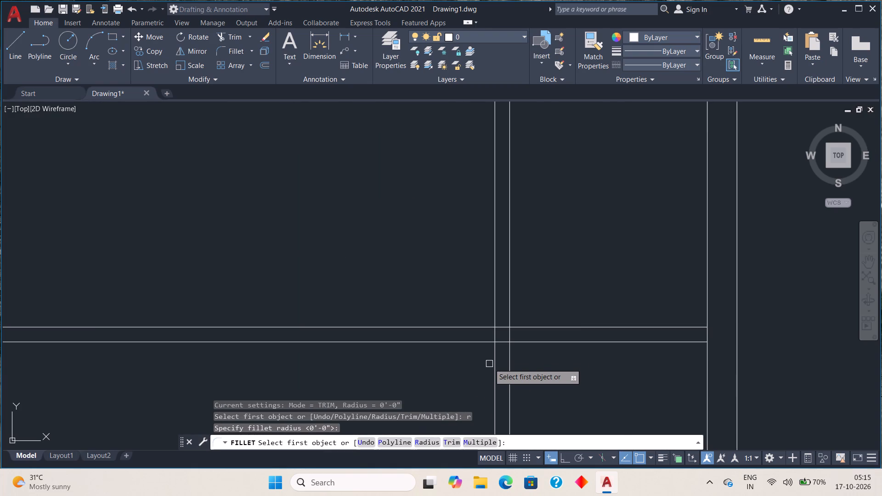
{"action": "scroll", "coordinate": [492, 358], "scroll_direction": "down", "scroll_amount": 1}
{"action": "left_click", "coordinate": [504, 366]}
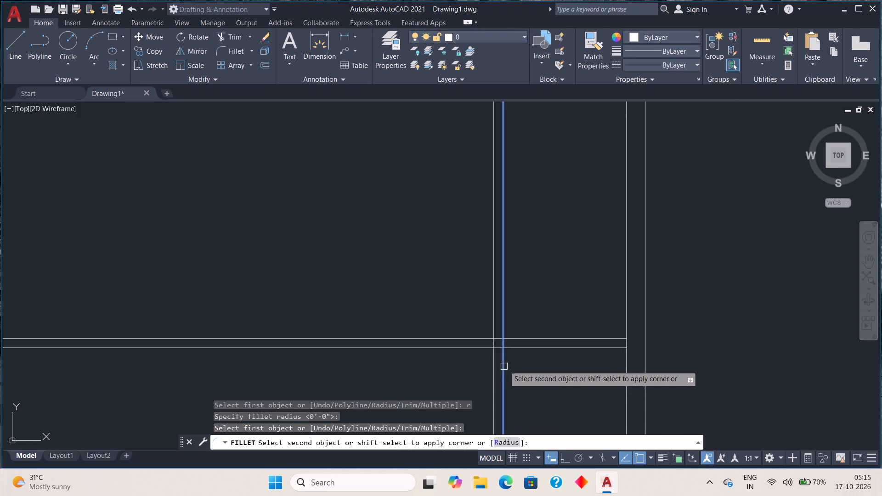
{"action": "left_click", "coordinate": [517, 349]}
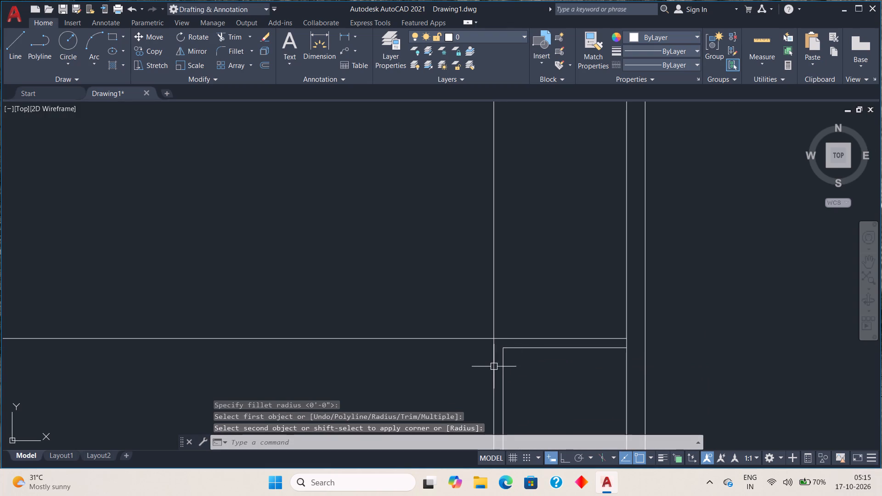
{"action": "key", "text": "space"}
{"action": "left_click", "coordinate": [493, 366]}
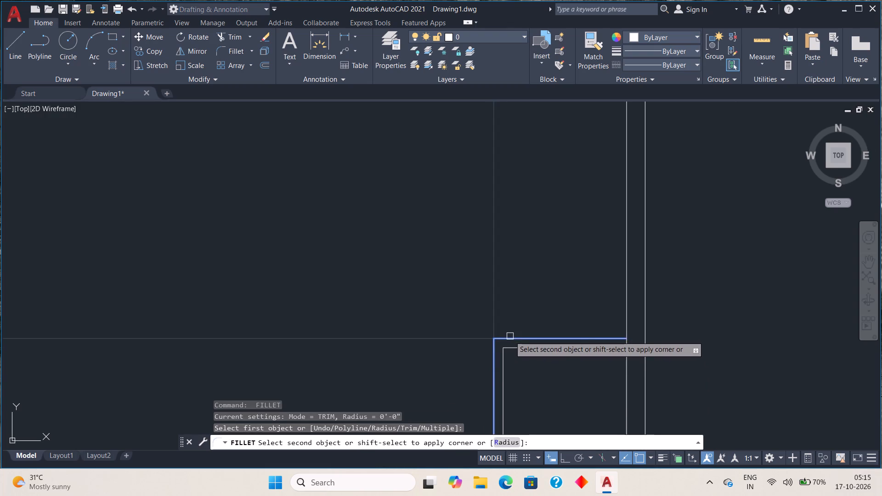
{"action": "left_click", "coordinate": [510, 337]}
{"action": "key", "text": "Escape"}
{"action": "key", "text": "Escape"}
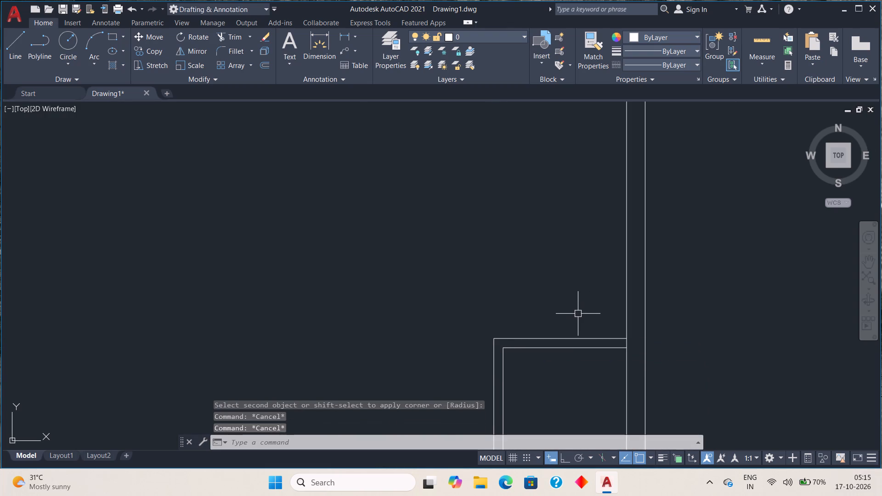
Offset the small corner room's upper outer line 9'4" upward, and offset that new line another 4.5" up.
{"action": "scroll", "coordinate": [577, 314], "scroll_direction": "down", "scroll_amount": 2}
{"action": "middle_click_drag", "start_coordinate": [567, 361], "coordinate": [505, 349]}
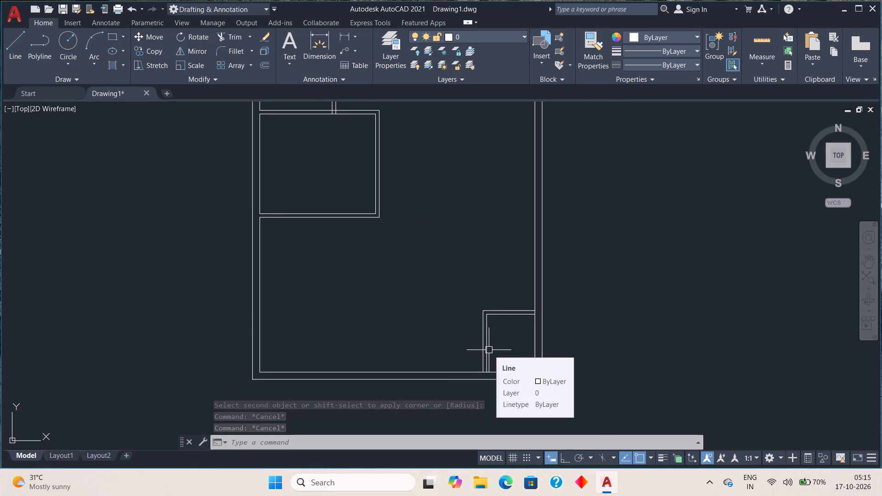
{"action": "key", "text": "o"}
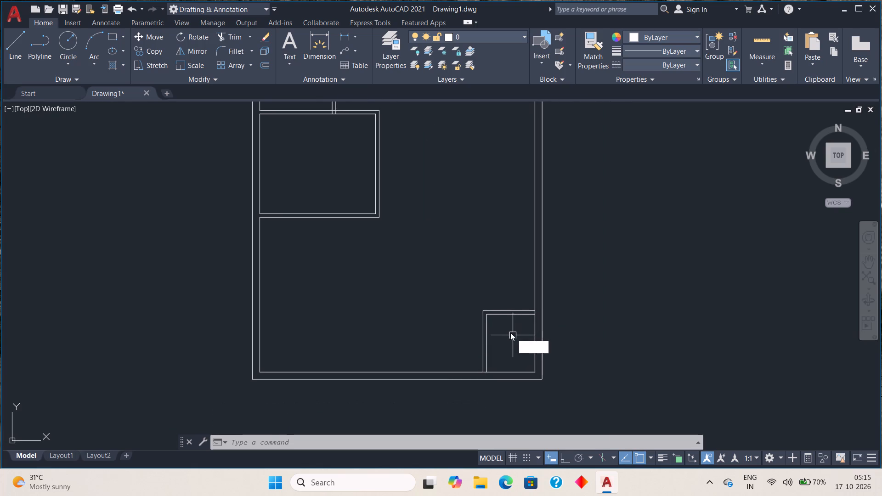
{"action": "key", "text": "space"}
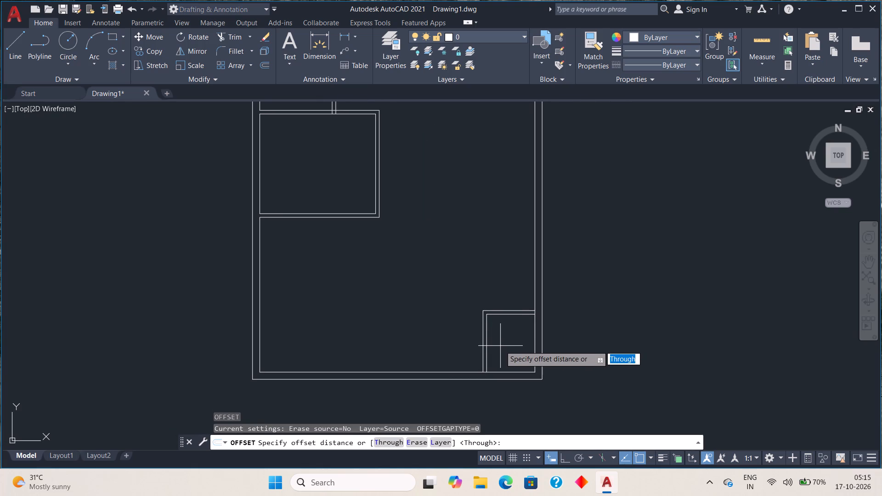
{"action": "type", "text": "9'4\""}
{"action": "key", "text": "Return"}
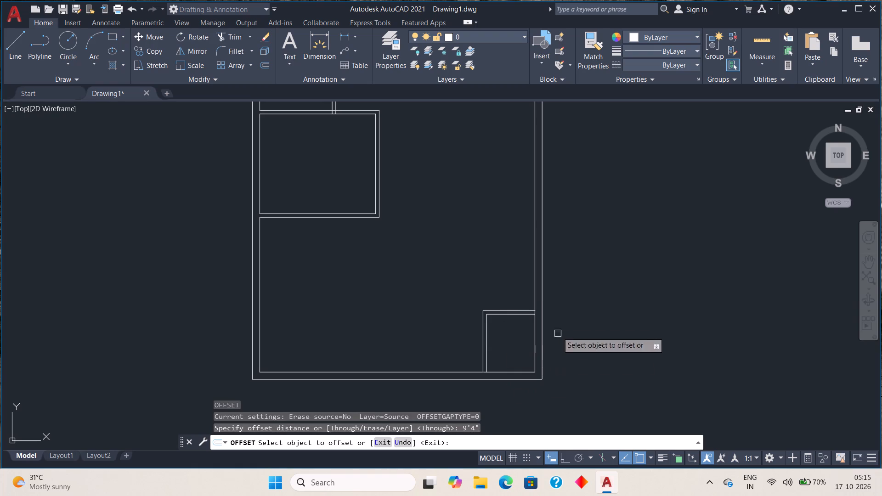
{"action": "left_click", "coordinate": [500, 308]}
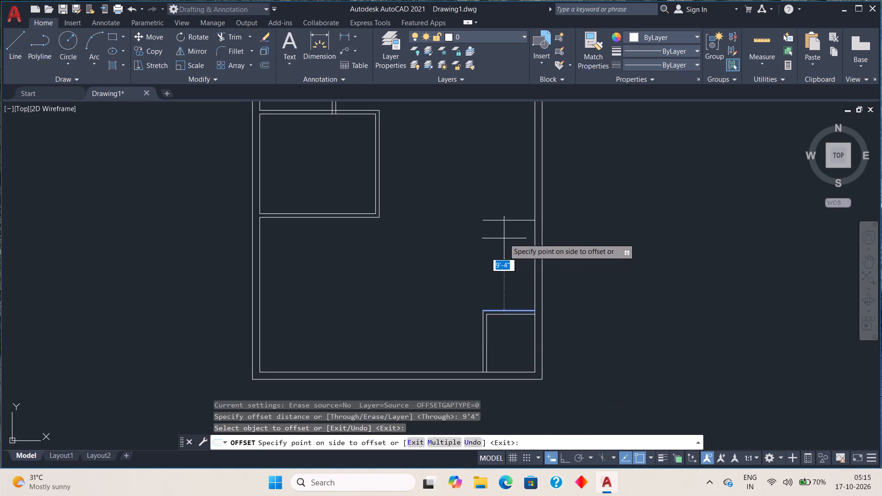
{"action": "left_click", "coordinate": [504, 238]}
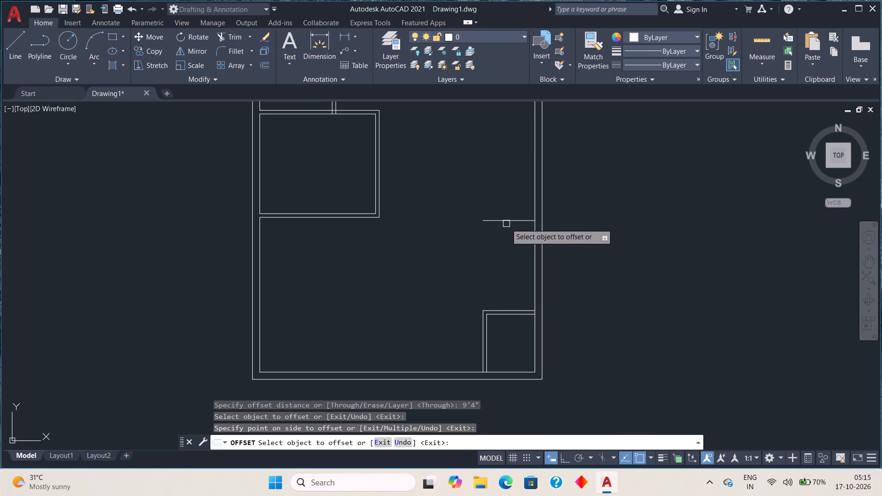
{"action": "left_click", "coordinate": [506, 221]}
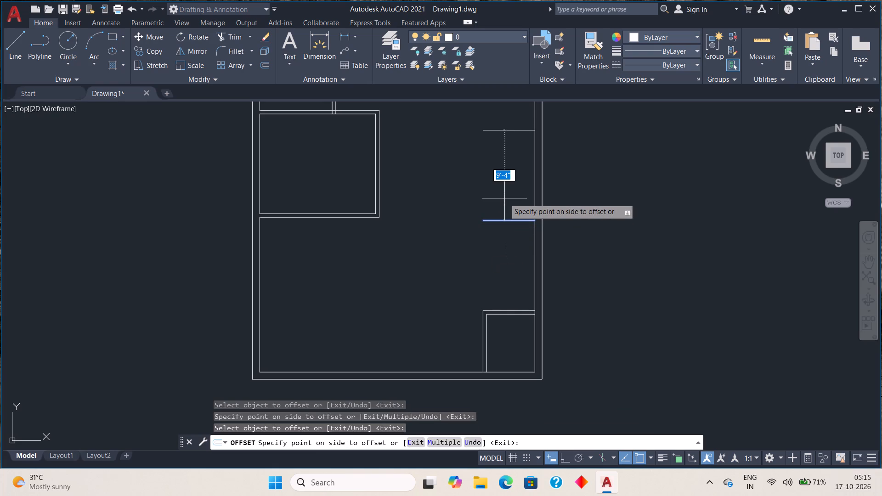
{"action": "key", "text": "4"}
{"action": "type", "text": ".5\""}
{"action": "key", "text": "Return"}
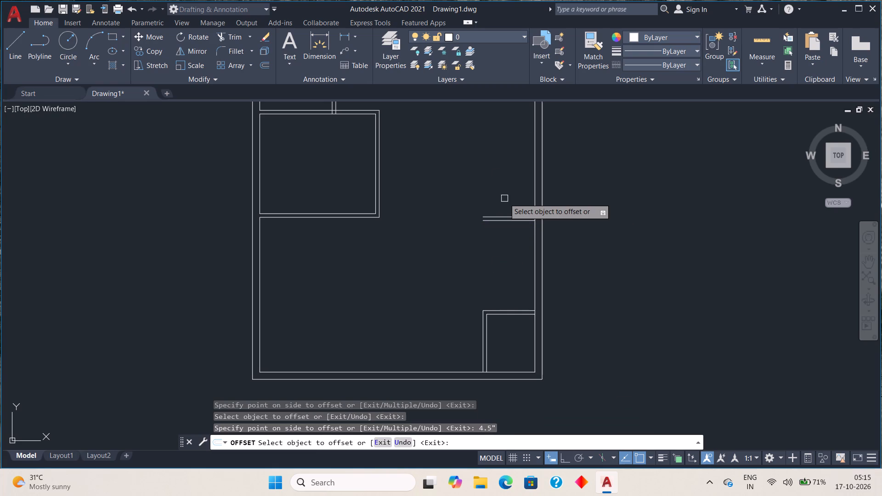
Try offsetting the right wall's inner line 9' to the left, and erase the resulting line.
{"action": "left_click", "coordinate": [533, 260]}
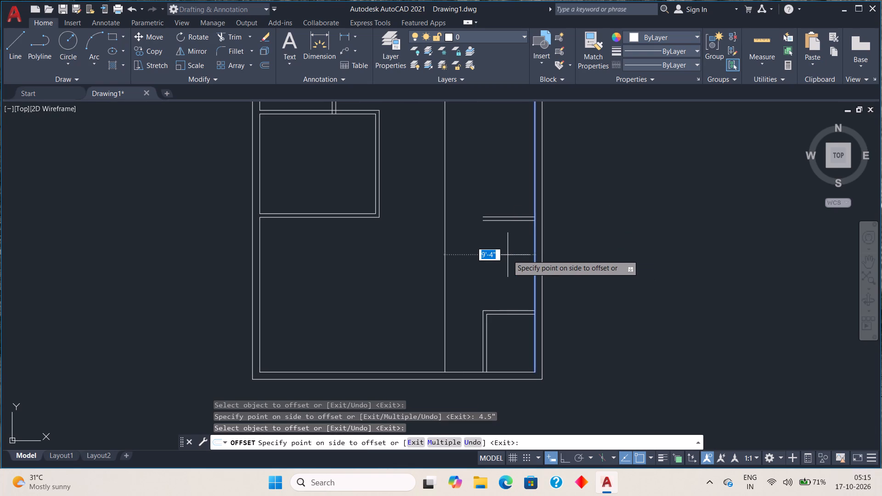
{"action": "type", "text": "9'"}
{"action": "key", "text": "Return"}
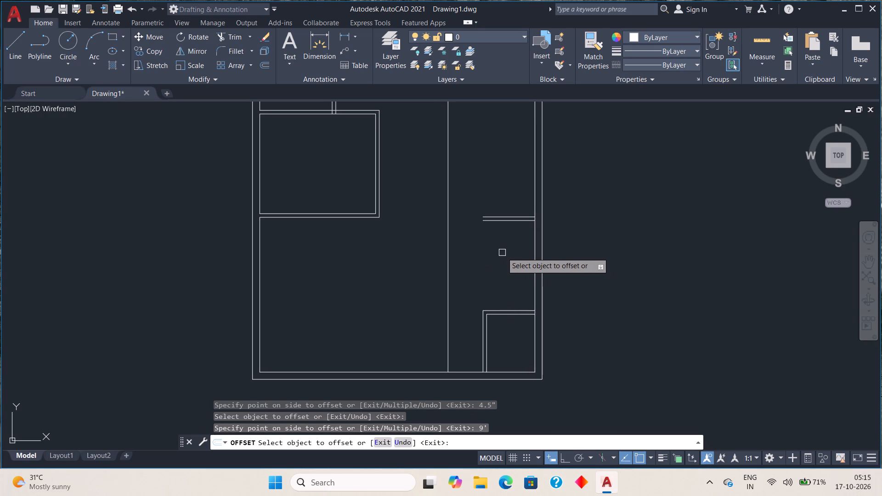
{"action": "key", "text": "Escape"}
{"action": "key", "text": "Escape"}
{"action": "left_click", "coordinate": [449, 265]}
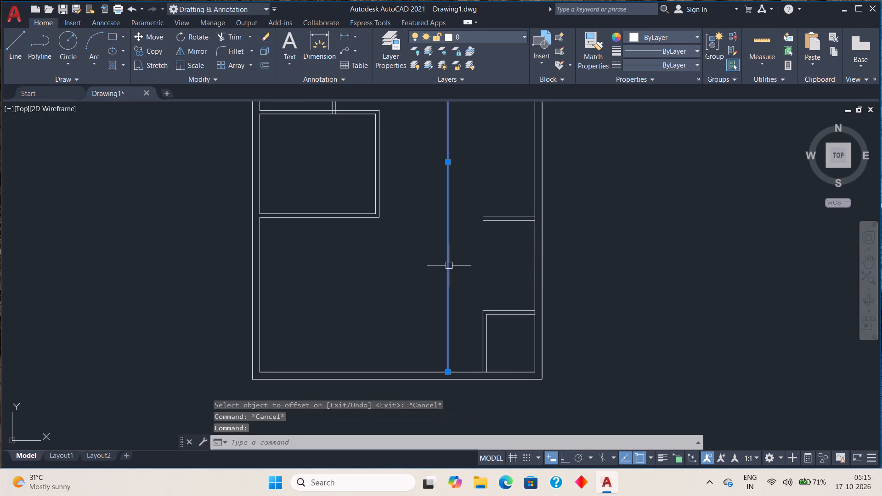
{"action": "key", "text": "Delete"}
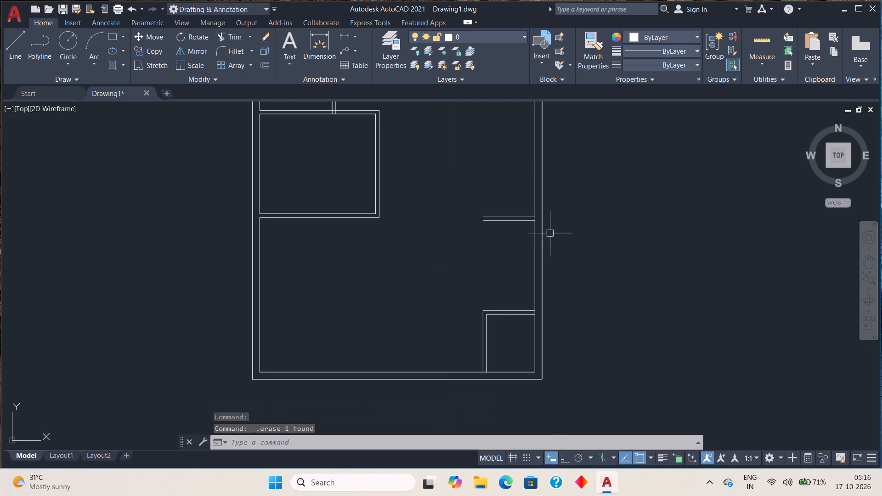
Trim the right wall's inner line between both short partitions' line pairs, and the bottom wall's inner line between the corner room's vertical partition lines.
{"action": "scroll", "coordinate": [545, 229], "scroll_direction": "up", "scroll_amount": 3}
{"action": "key", "text": "t"}
{"action": "key", "text": "r"}
{"action": "key", "text": "space"}
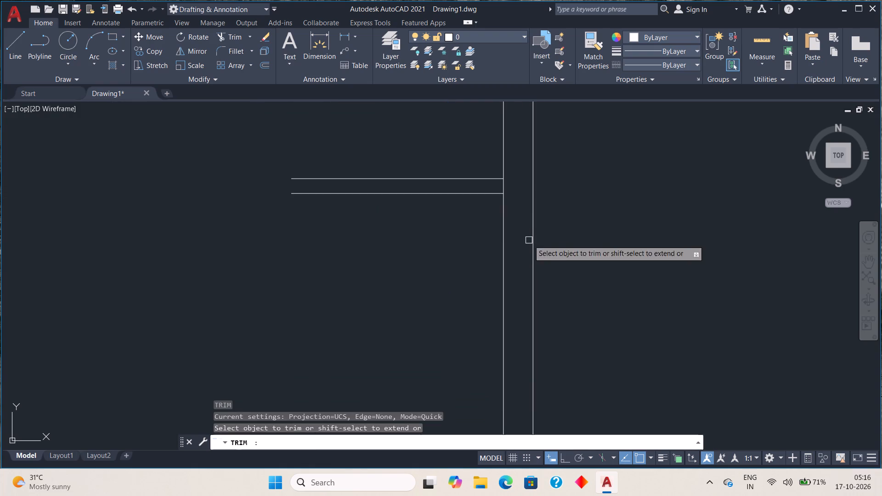
{"action": "left_click", "coordinate": [502, 185]}
{"action": "scroll", "coordinate": [516, 242], "scroll_direction": "down", "scroll_amount": 4}
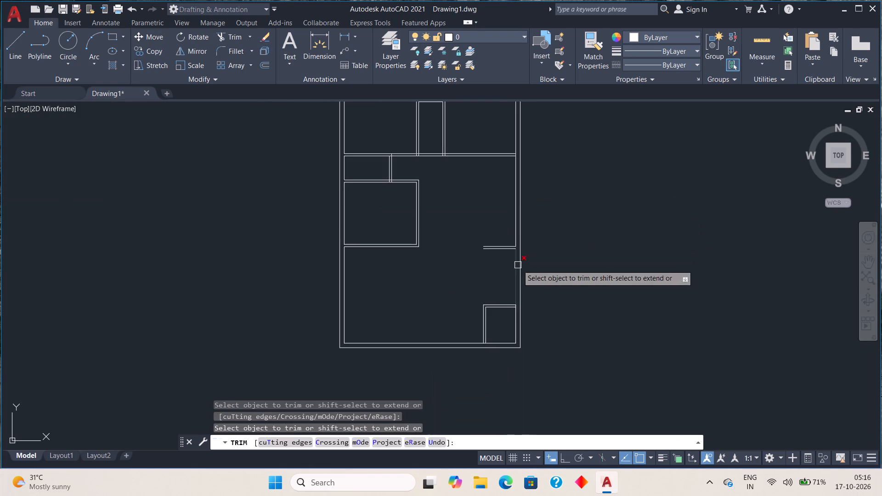
{"action": "scroll", "coordinate": [533, 328], "scroll_direction": "up", "scroll_amount": 4}
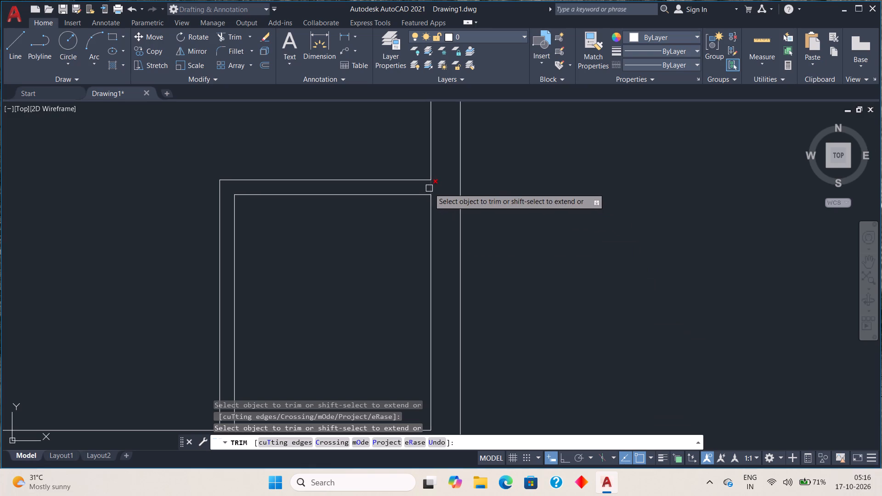
{"action": "left_click", "coordinate": [429, 188]}
{"action": "scroll", "coordinate": [491, 200], "scroll_direction": "down", "scroll_amount": 2}
{"action": "scroll", "coordinate": [383, 292], "scroll_direction": "up", "scroll_amount": 4}
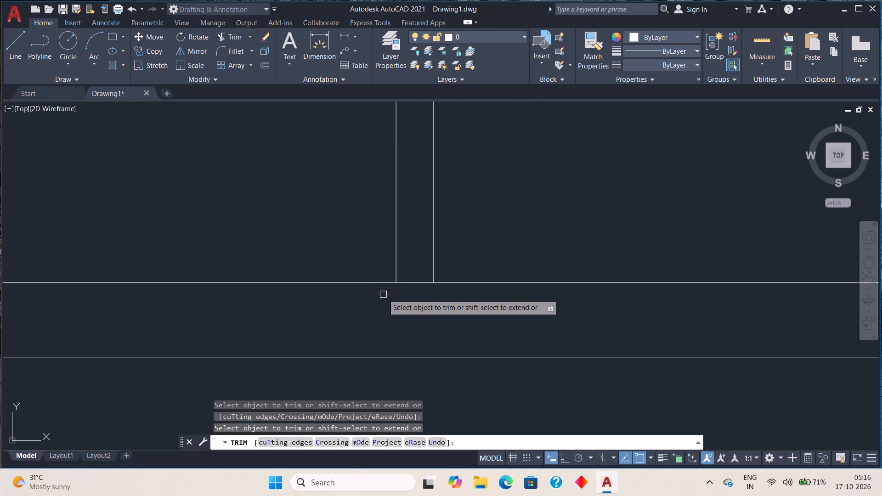
{"action": "left_click", "coordinate": [412, 281]}
{"action": "scroll", "coordinate": [430, 305], "scroll_direction": "down", "scroll_amount": 4}
{"action": "scroll", "coordinate": [592, 251], "scroll_direction": "down", "scroll_amount": 1}
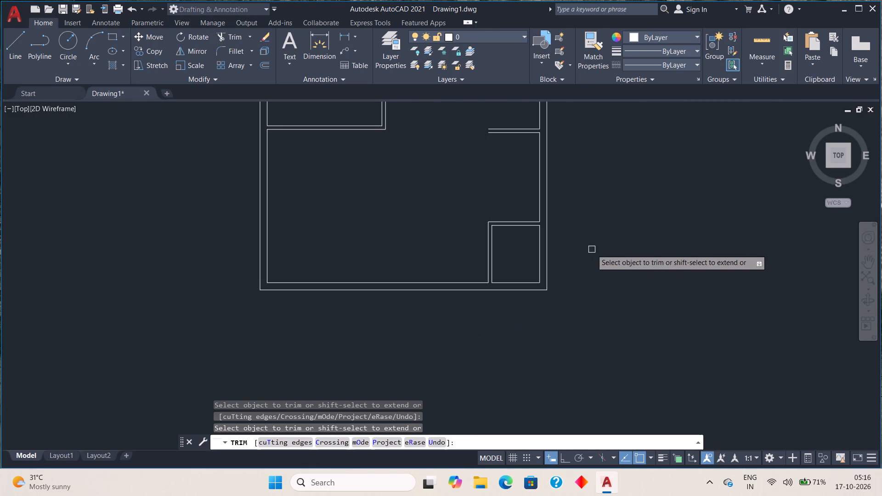
Trim the right wall's inner line between the two lines of the full-width partition below the upper rooms.
{"action": "middle_click_drag", "start_coordinate": [573, 200], "coordinate": [560, 294]}
{"action": "scroll", "coordinate": [556, 232], "scroll_direction": "down", "scroll_amount": 1}
{"action": "middle_click_drag", "start_coordinate": [563, 208], "coordinate": [562, 254]}
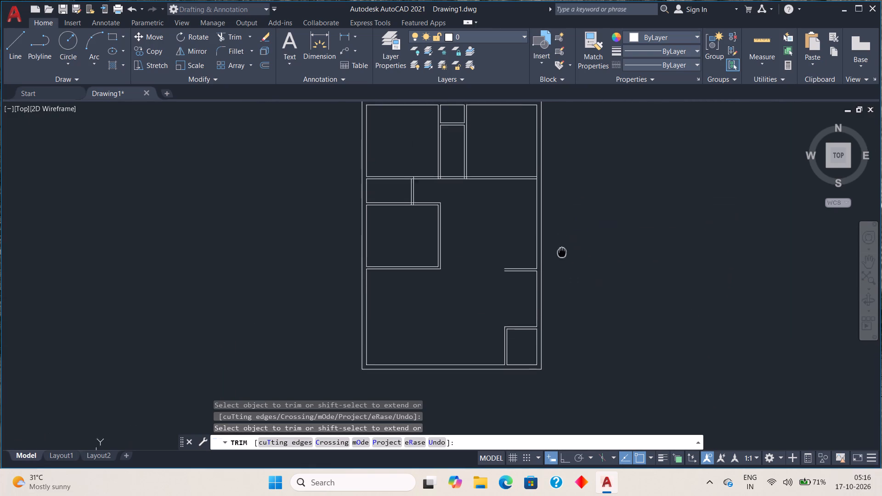
{"action": "middle_click_drag", "start_coordinate": [562, 254], "coordinate": [550, 332]}
{"action": "scroll", "coordinate": [533, 248], "scroll_direction": "up", "scroll_amount": 3}
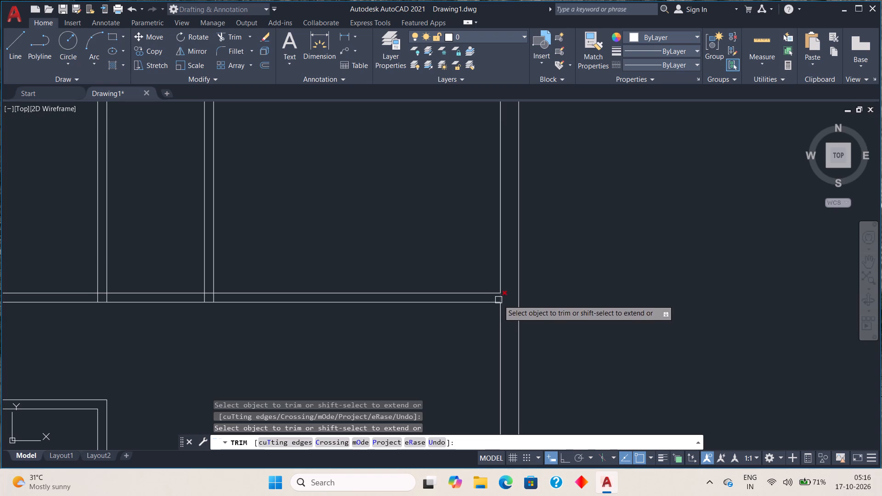
{"action": "left_click", "coordinate": [498, 298]}
{"action": "scroll", "coordinate": [569, 297], "scroll_direction": "down", "scroll_amount": 1}
{"action": "scroll", "coordinate": [469, 311], "scroll_direction": "down", "scroll_amount": 1}
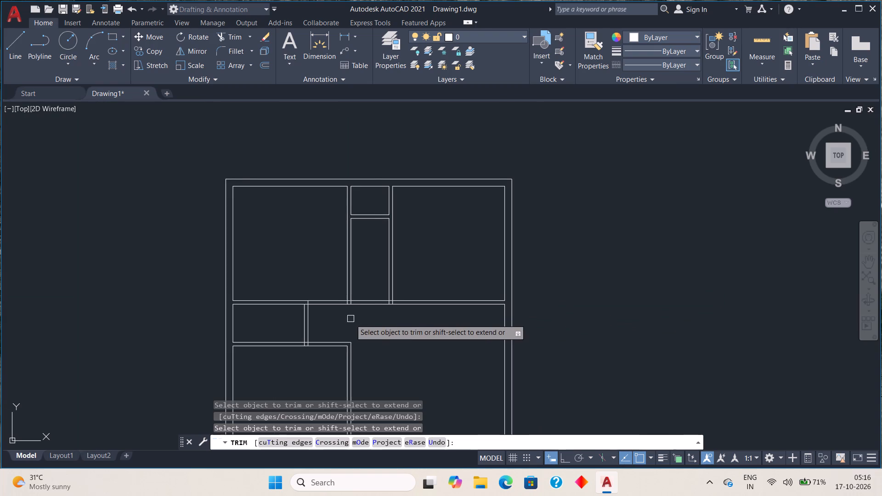
{"action": "middle_click_drag", "start_coordinate": [351, 320], "coordinate": [543, 332]}
{"action": "scroll", "coordinate": [425, 315], "scroll_direction": "up", "scroll_amount": 1}
{"action": "scroll", "coordinate": [470, 369], "scroll_direction": "down", "scroll_amount": 1}
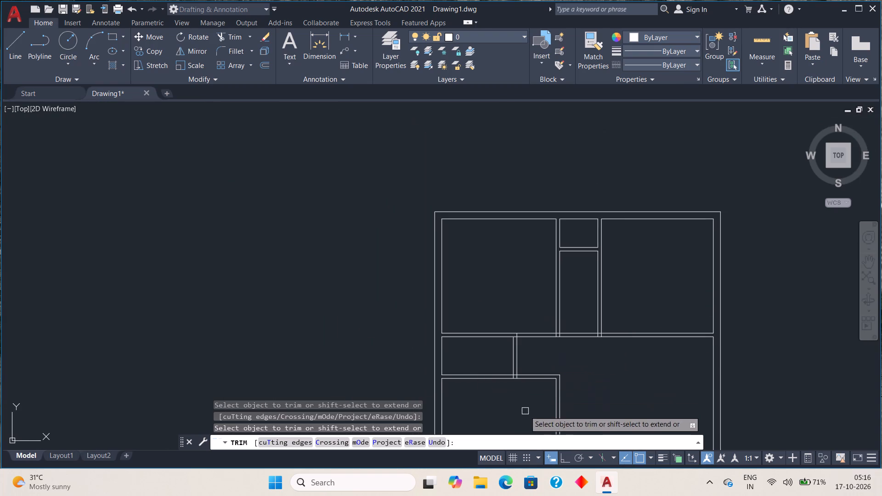
{"action": "middle_click_drag", "start_coordinate": [525, 413], "coordinate": [517, 266]}
{"action": "middle_click_drag", "start_coordinate": [587, 357], "coordinate": [541, 231]}
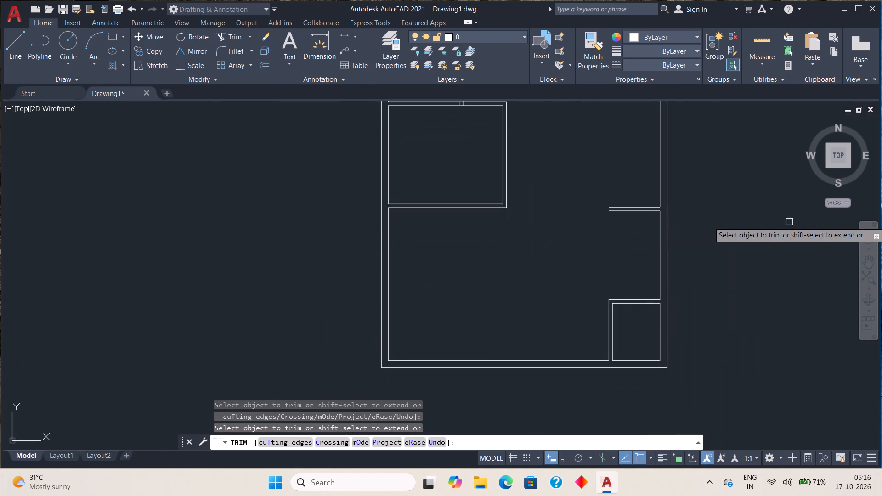
{"action": "key", "text": "Escape"}
{"action": "key", "text": "Escape"}
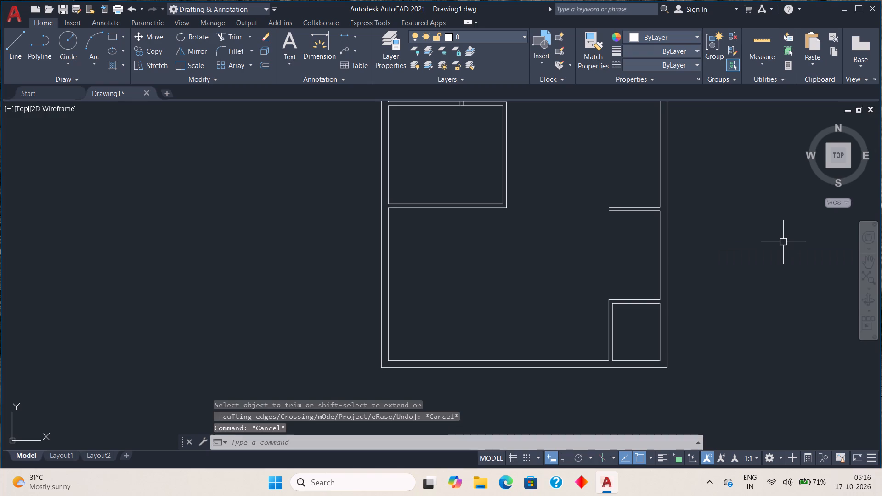
Offset the right wall's inner line between the two short partitions 9' to the left, and offset that new line another 4.5" left.
{"action": "type", "text": "o"}
{"action": "key", "text": "space"}
{"action": "type", "text": "9'"}
{"action": "key", "text": "Return"}
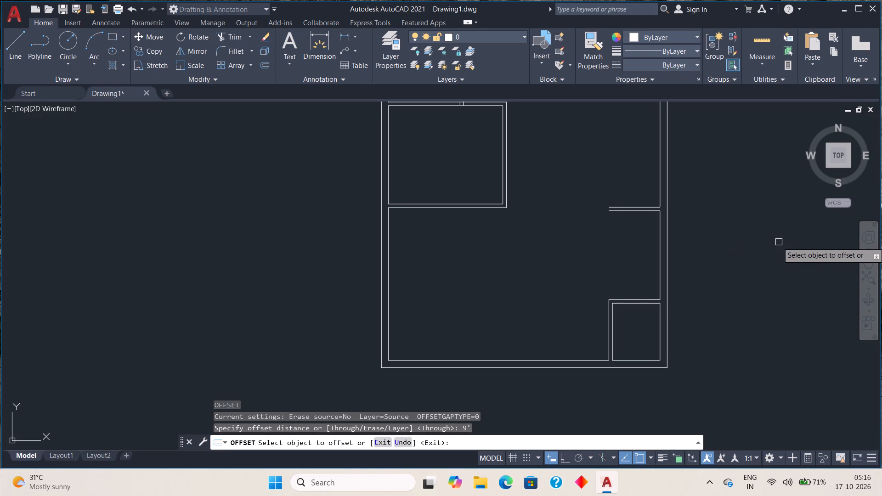
{"action": "left_click", "coordinate": [659, 273]}
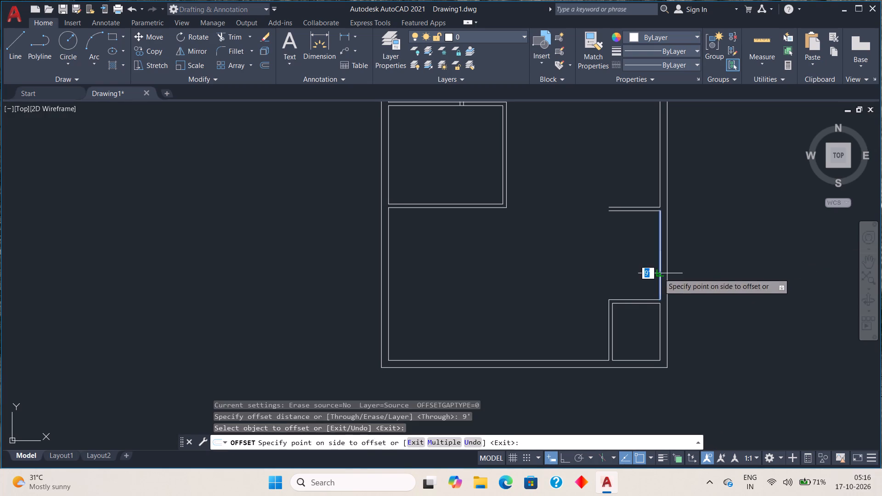
{"action": "left_click", "coordinate": [609, 273]}
{"action": "left_click", "coordinate": [576, 274]}
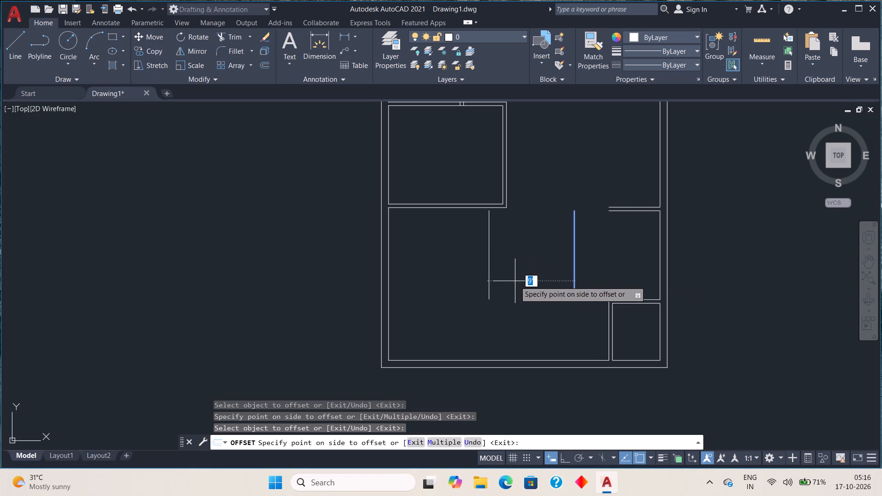
{"action": "key", "text": "4"}
{"action": "type", "text": ".5"}
{"action": "key", "text": "shift+quotedbl"}
{"action": "key", "text": "Return"}
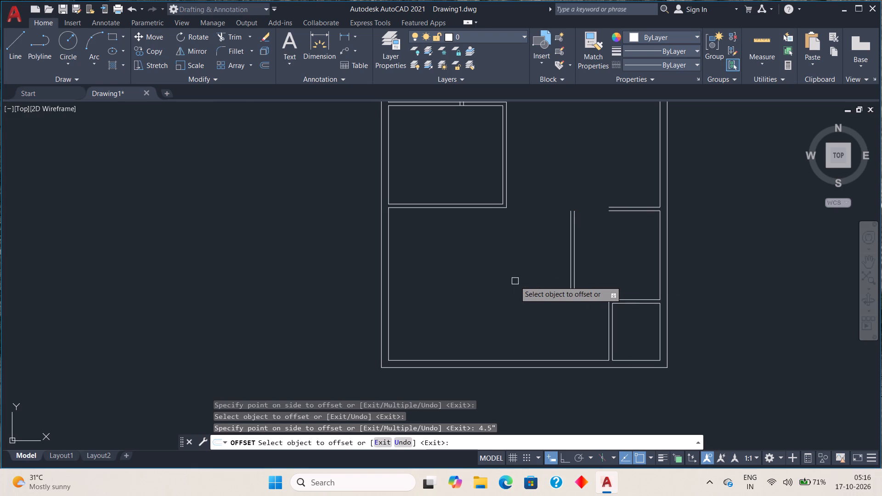
{"action": "key", "text": "Escape"}
{"action": "key", "text": "Escape"}
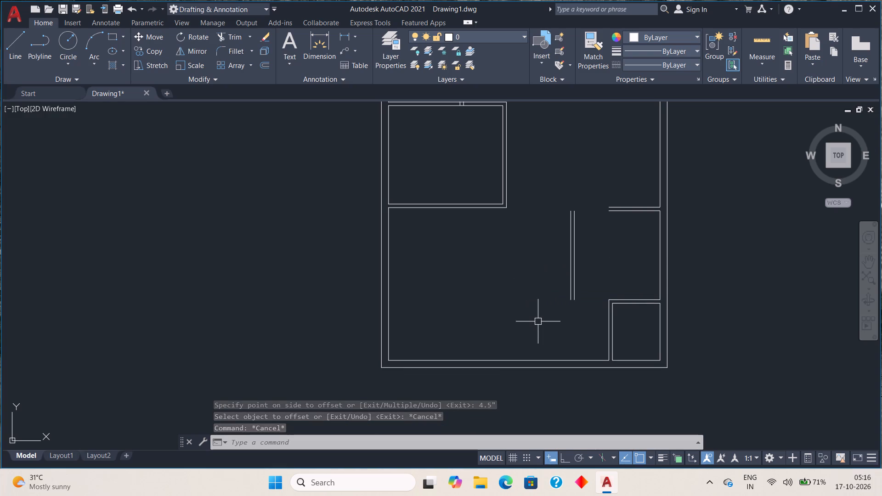
Fillet the new vertical partition's two lines with the small corner room's upper partition lines at radius 0, inner with upper and outer with lower.
{"action": "type", "text": "f"}
{"action": "key", "text": "space"}
{"action": "type", "text": "r"}
{"action": "key", "text": "space"}
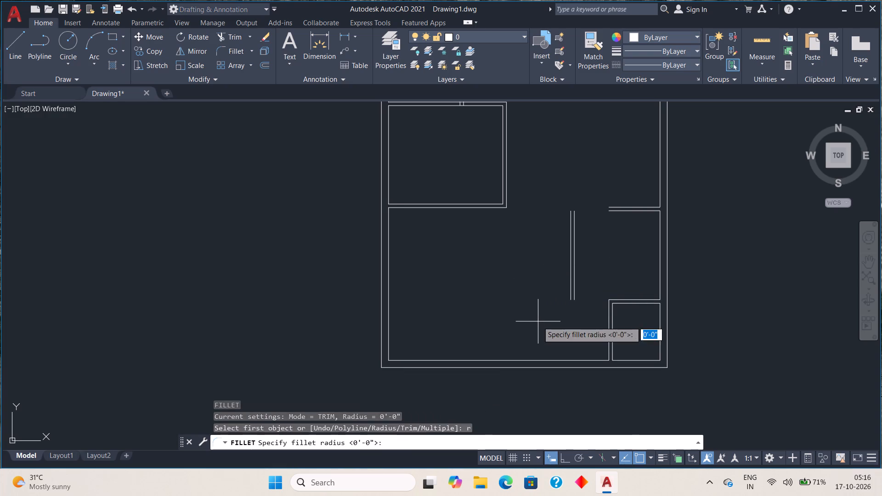
{"action": "key", "text": "space"}
{"action": "scroll", "coordinate": [588, 336], "scroll_direction": "up", "scroll_amount": 1}
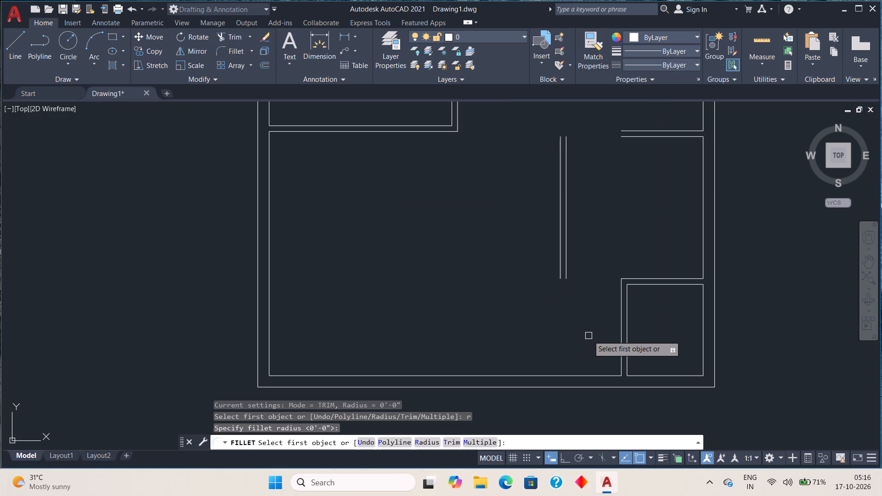
{"action": "left_click", "coordinate": [636, 278]}
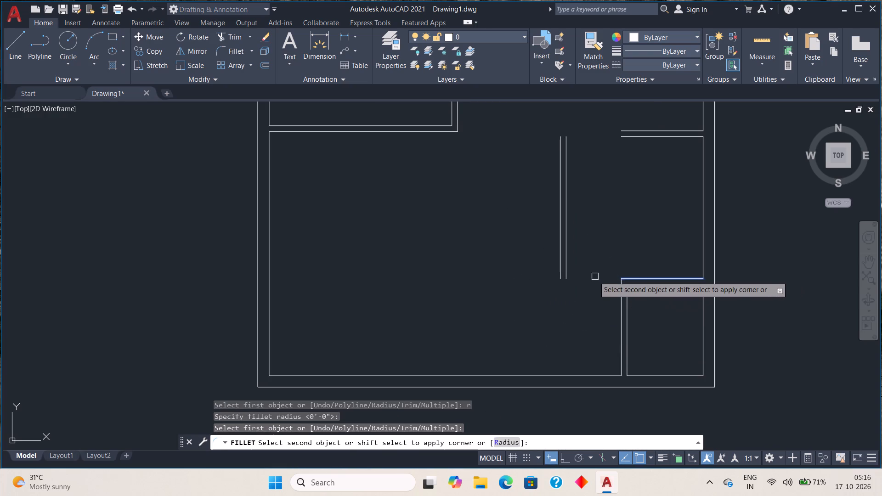
{"action": "left_click", "coordinate": [565, 261]}
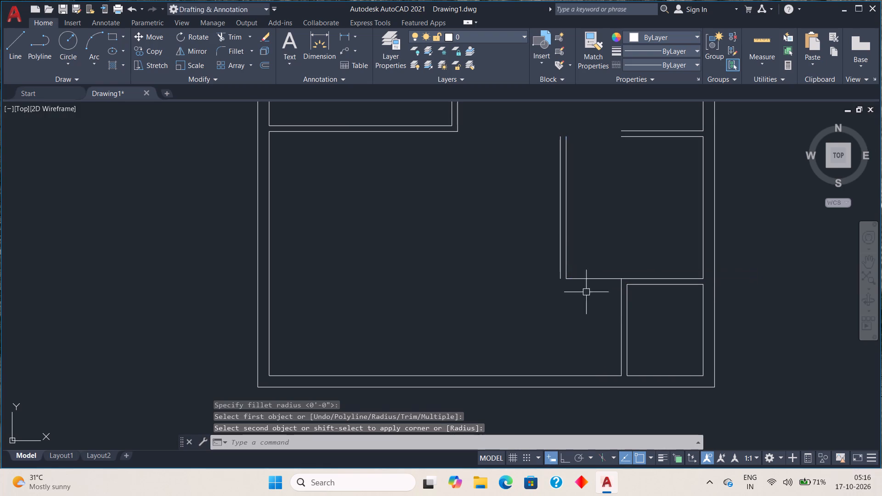
{"action": "key", "text": "space"}
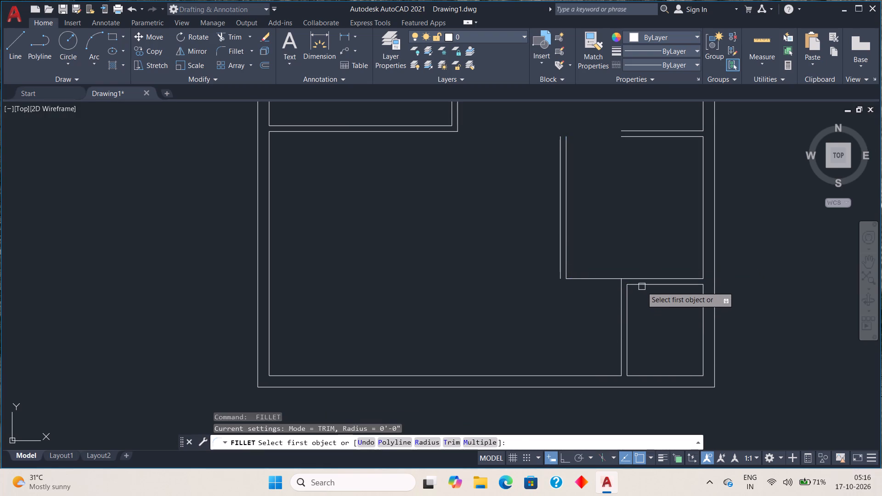
{"action": "left_click", "coordinate": [642, 287]}
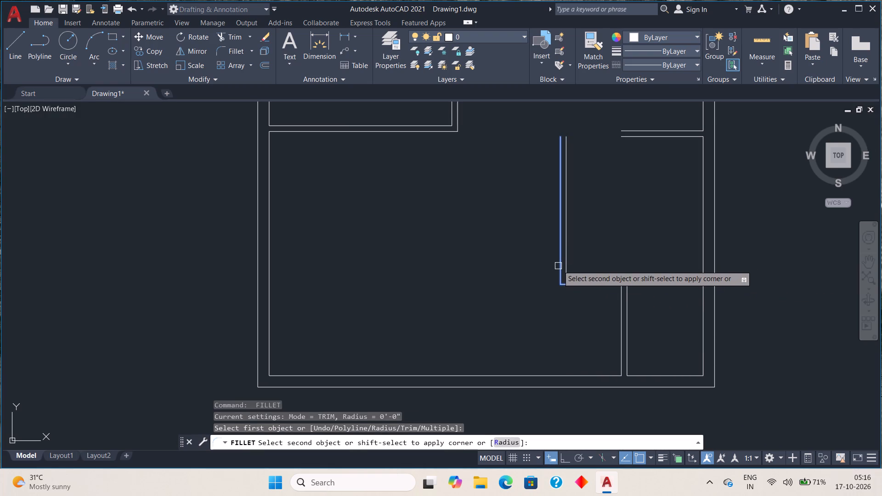
{"action": "left_click", "coordinate": [558, 265]}
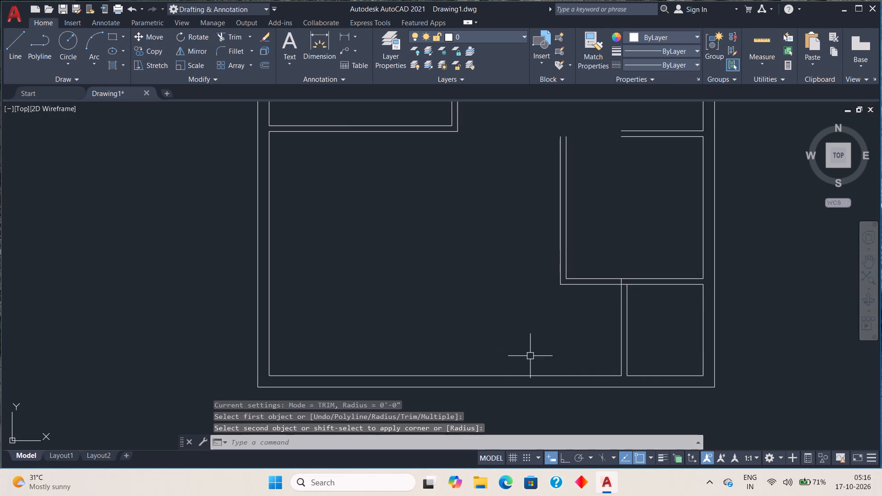
{"action": "key", "text": "Escape"}
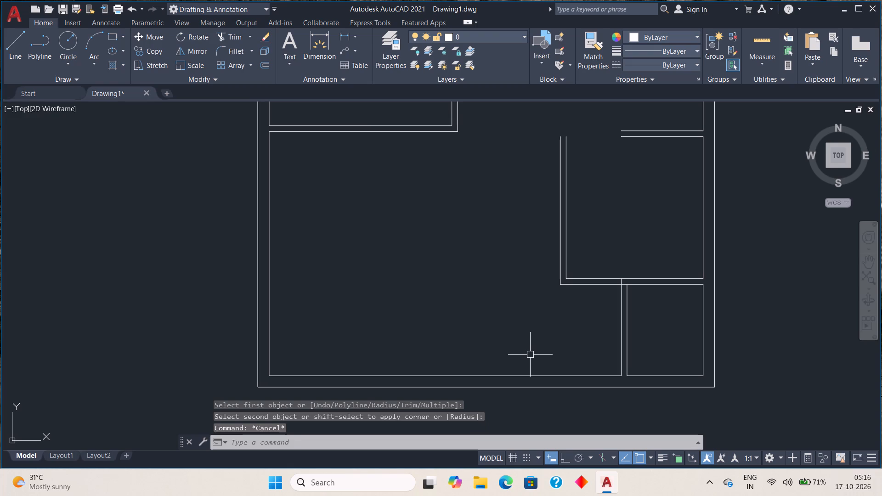
{"action": "key", "text": "Escape"}
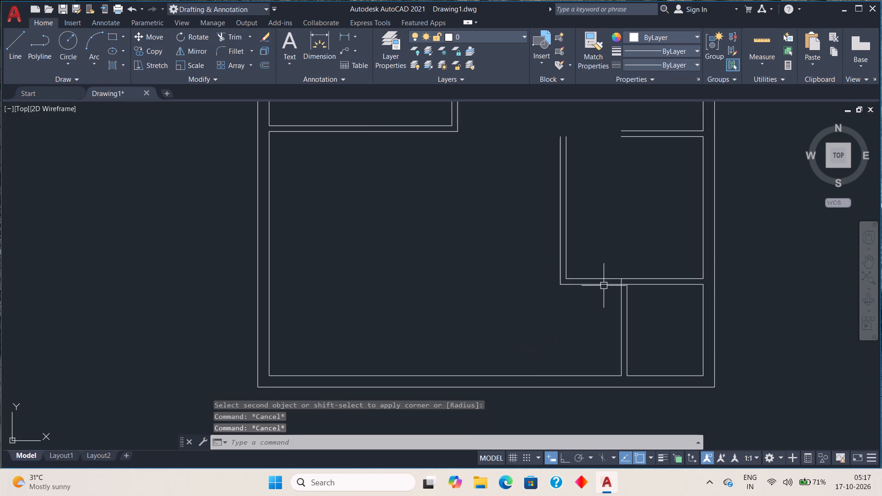
Start a line near the open upper end of the new vertical partition.
{"action": "scroll", "coordinate": [609, 279], "scroll_direction": "up", "scroll_amount": 2}
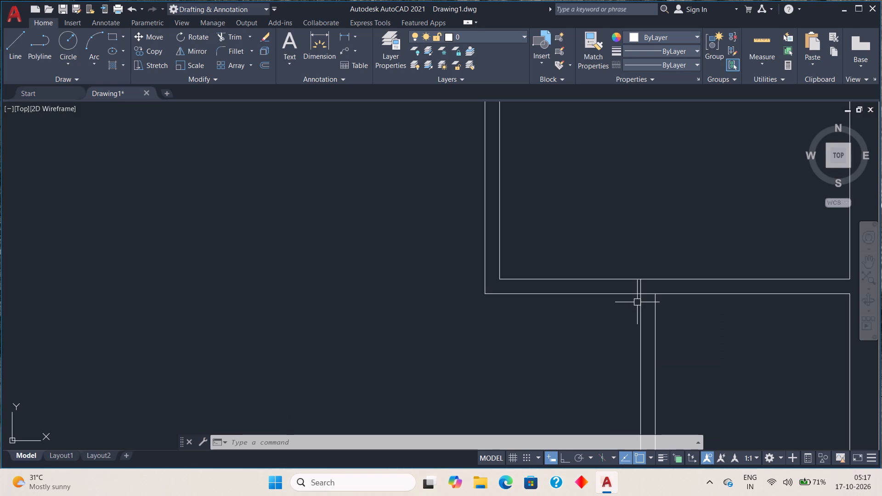
{"action": "scroll", "coordinate": [638, 259], "scroll_direction": "down", "scroll_amount": 2}
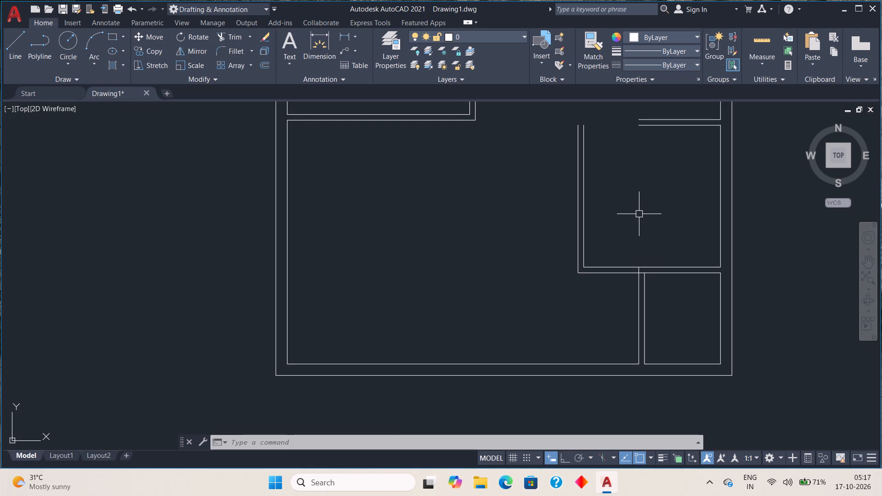
{"action": "scroll", "coordinate": [635, 209], "scroll_direction": "down", "scroll_amount": 1}
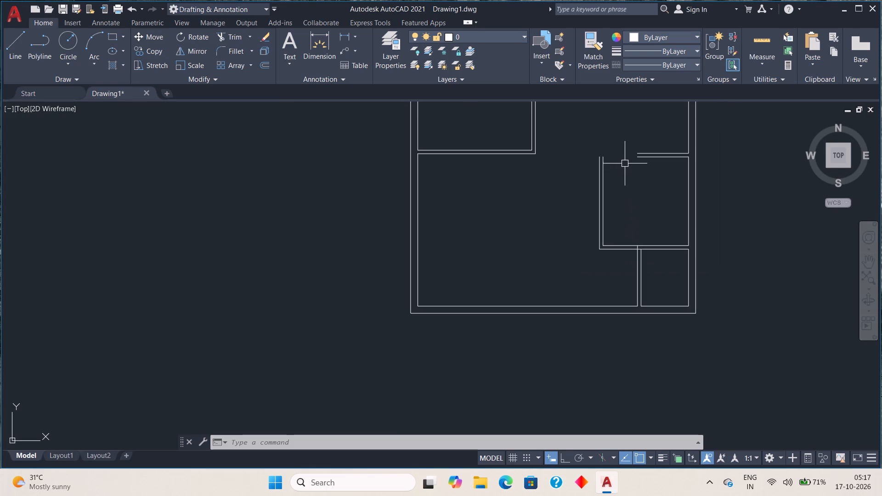
{"action": "middle_click_drag", "start_coordinate": [621, 163], "coordinate": [521, 278]}
{"action": "scroll", "coordinate": [521, 282], "scroll_direction": "up", "scroll_amount": 3}
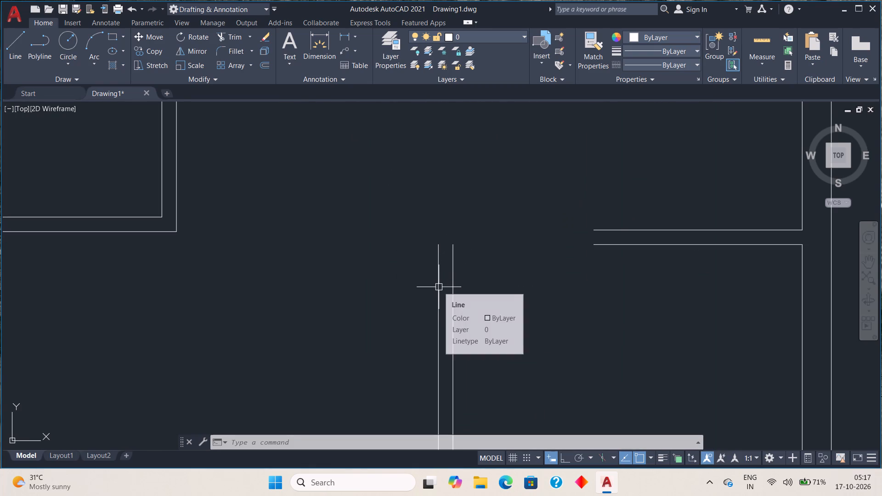
{"action": "key", "text": "l"}
{"action": "key", "text": "space"}
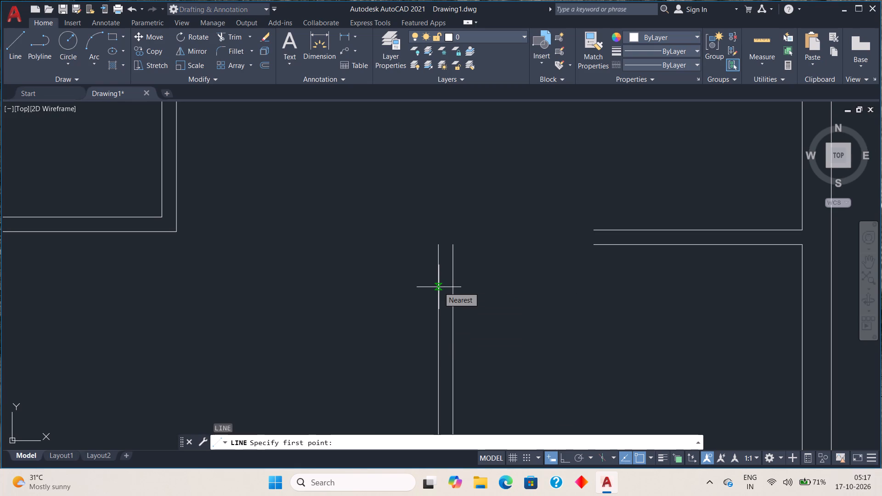
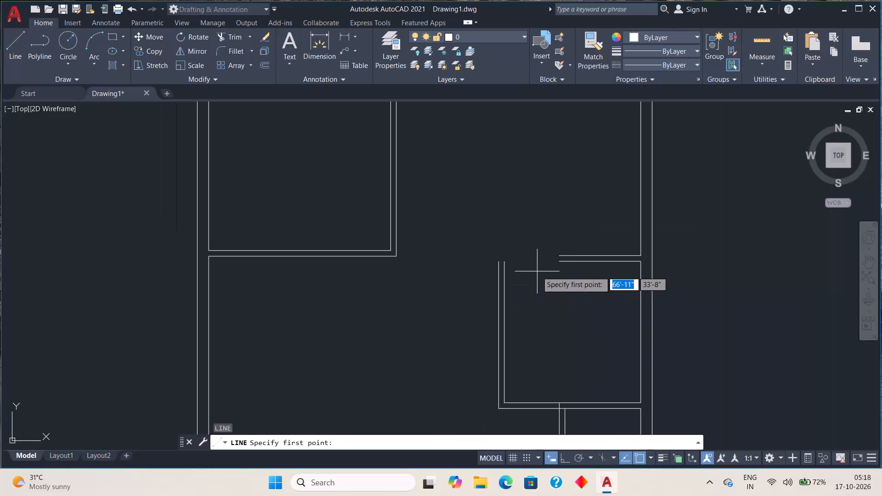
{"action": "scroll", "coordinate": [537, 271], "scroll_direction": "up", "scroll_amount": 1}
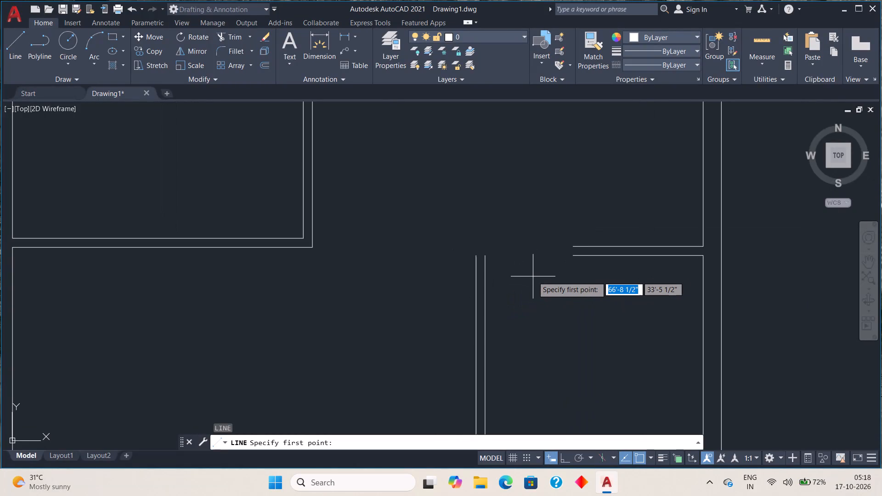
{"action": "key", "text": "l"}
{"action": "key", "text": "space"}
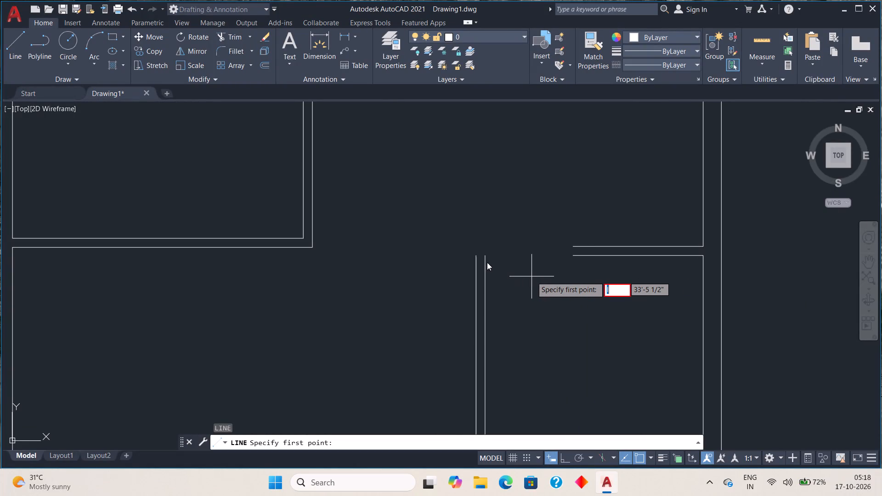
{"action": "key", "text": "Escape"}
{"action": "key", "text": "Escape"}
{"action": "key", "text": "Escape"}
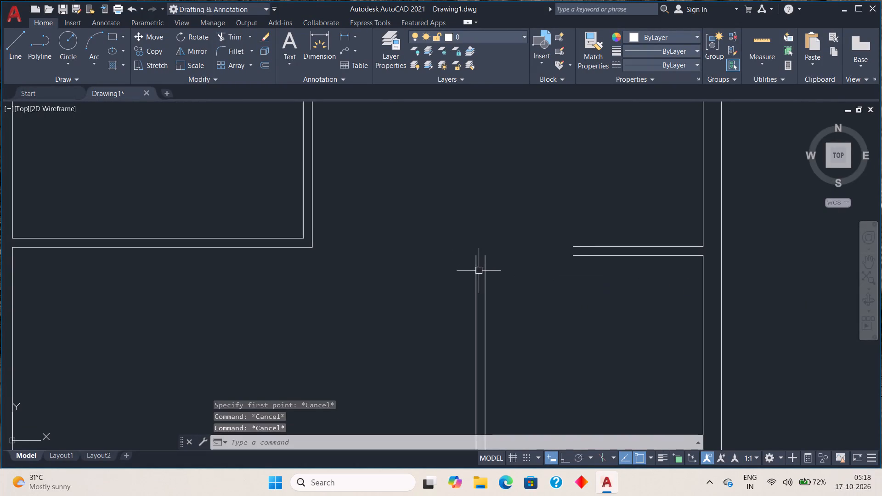
Draw a line across the open upper end of the new vertical partition to close it.
{"action": "key", "text": "l"}
{"action": "key", "text": "space"}
{"action": "scroll", "coordinate": [475, 268], "scroll_direction": "up", "scroll_amount": 2}
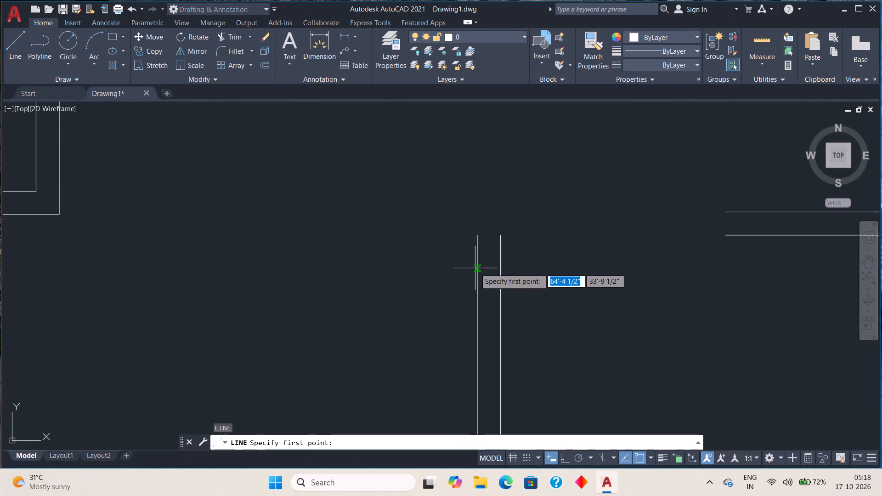
{"action": "scroll", "coordinate": [475, 268], "scroll_direction": "up", "scroll_amount": 1}
{"action": "left_click", "coordinate": [479, 213]}
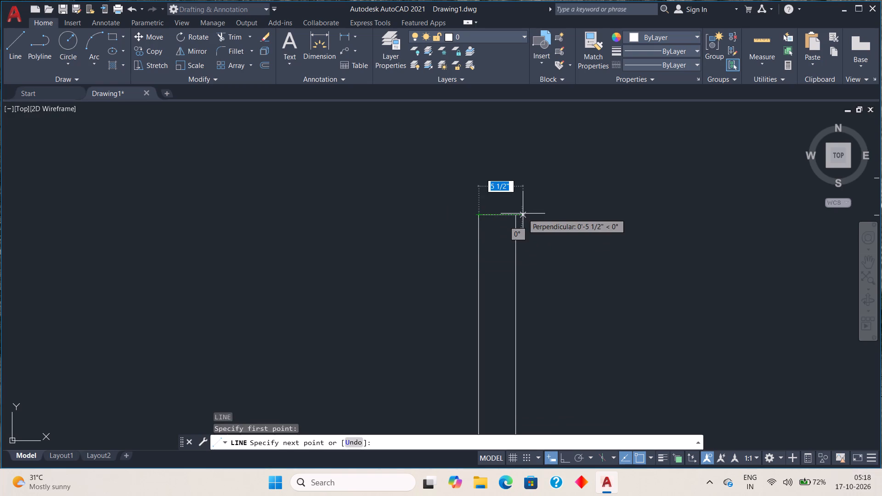
{"action": "left_click", "coordinate": [519, 213]}
{"action": "key", "text": "Escape"}
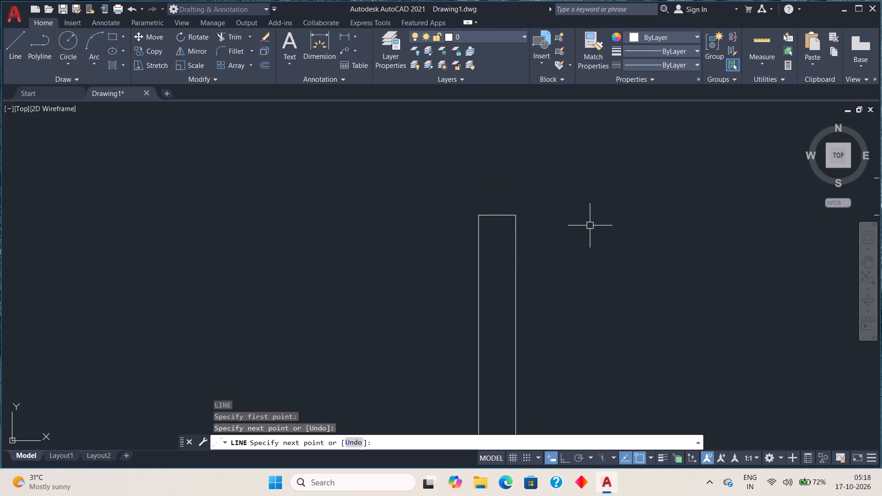
Draw a line across the open left end of the short horizontal partition joining the right wall to close it.
{"action": "scroll", "coordinate": [591, 225], "scroll_direction": "down", "scroll_amount": 4}
{"action": "middle_click_drag", "start_coordinate": [628, 234], "coordinate": [540, 251]}
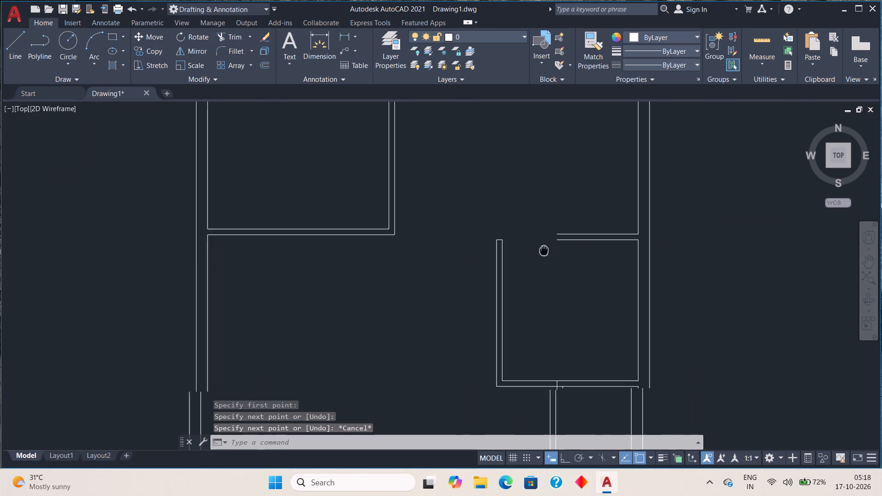
{"action": "middle_click_drag", "start_coordinate": [540, 251], "coordinate": [497, 259]}
{"action": "scroll", "coordinate": [509, 253], "scroll_direction": "up", "scroll_amount": 2}
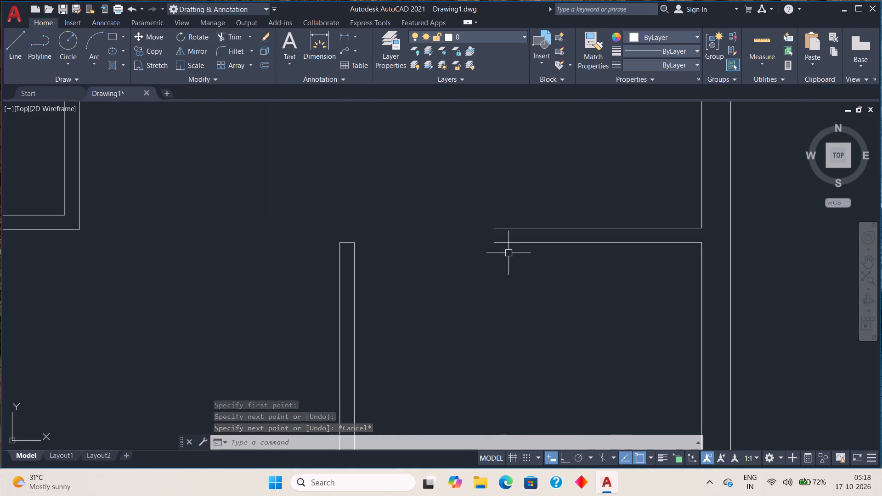
{"action": "key", "text": "space"}
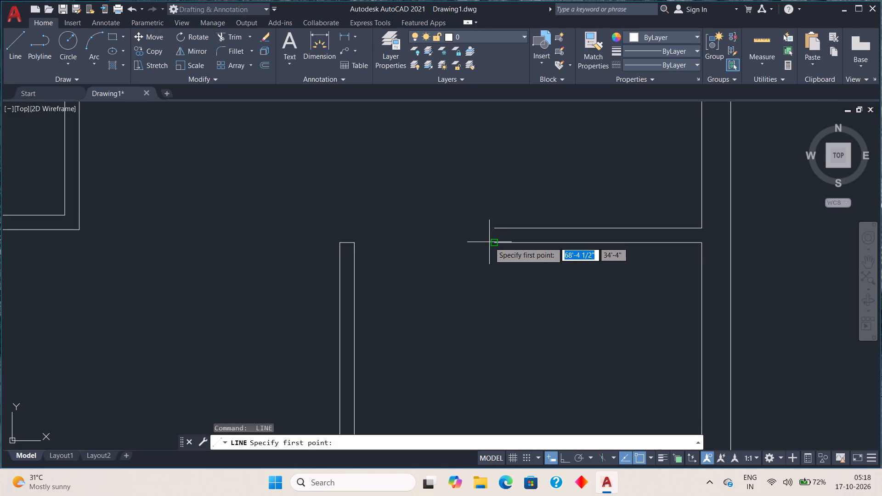
{"action": "left_click", "coordinate": [496, 243]}
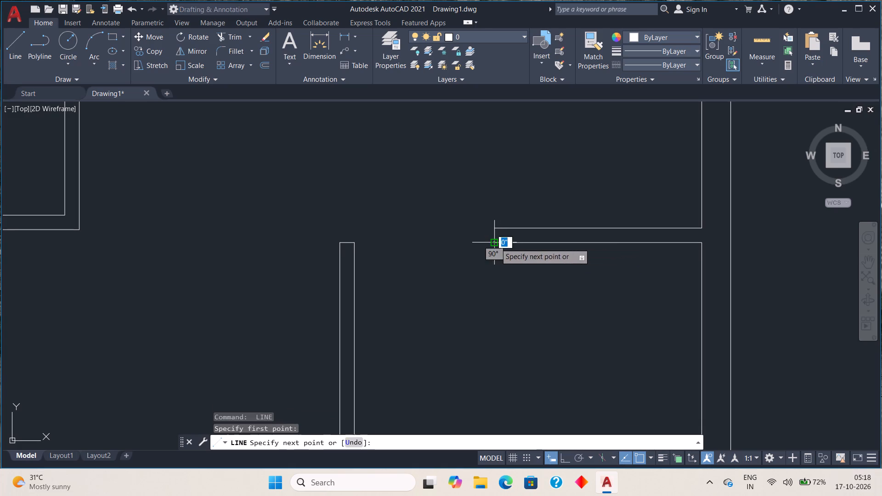
{"action": "left_click", "coordinate": [495, 231]}
{"action": "key", "text": "Escape"}
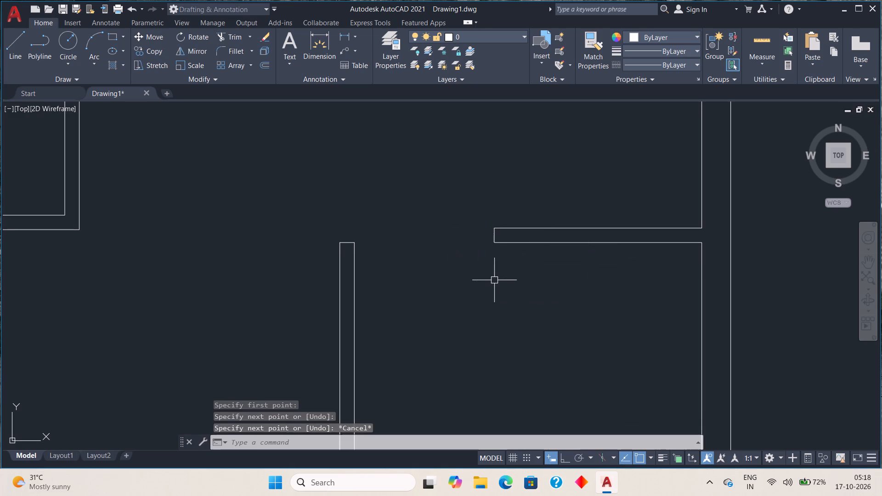
{"action": "scroll", "coordinate": [496, 280], "scroll_direction": "down", "scroll_amount": 2}
{"action": "scroll", "coordinate": [496, 266], "scroll_direction": "up", "scroll_amount": 4}
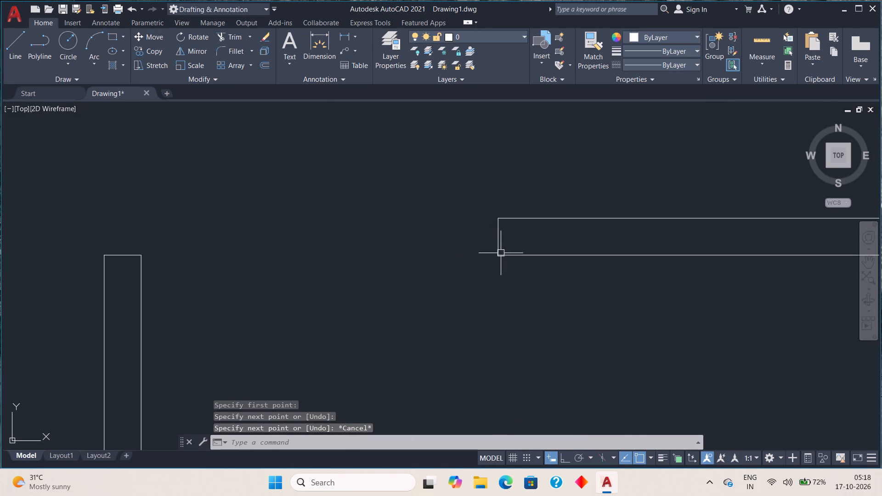
{"action": "left_click", "coordinate": [498, 238]}
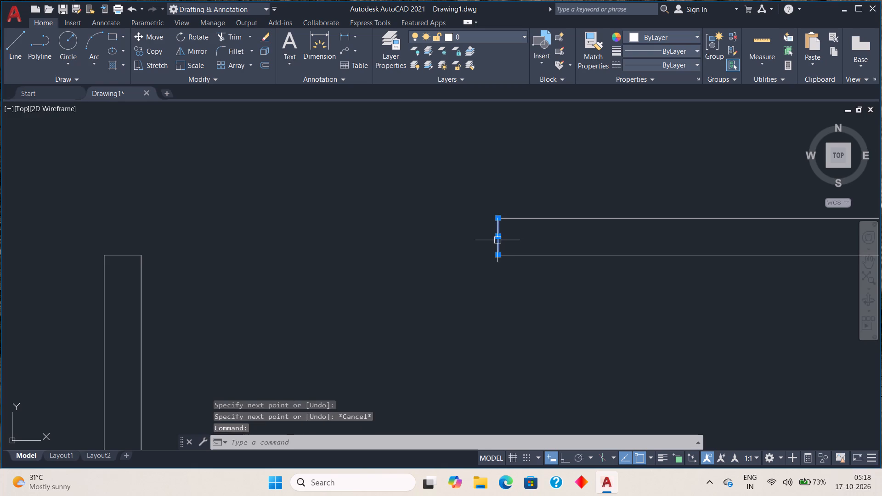
{"action": "key", "text": "Escape"}
Extend the upper line of the partition above the small corner room left to the vertical partition's outer line.
{"action": "scroll", "coordinate": [491, 259], "scroll_direction": "down", "scroll_amount": 1}
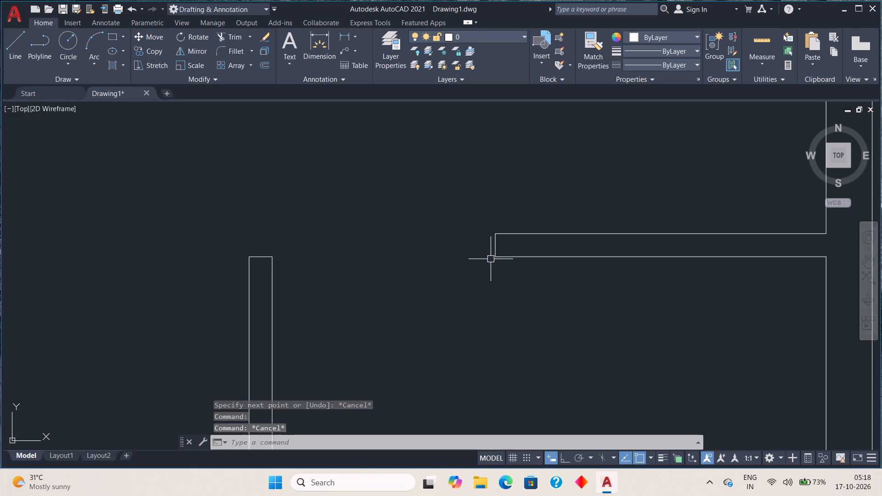
{"action": "scroll", "coordinate": [491, 259], "scroll_direction": "down", "scroll_amount": 4}
{"action": "scroll", "coordinate": [491, 260], "scroll_direction": "up", "scroll_amount": 1}
{"action": "scroll", "coordinate": [491, 260], "scroll_direction": "down", "scroll_amount": 2}
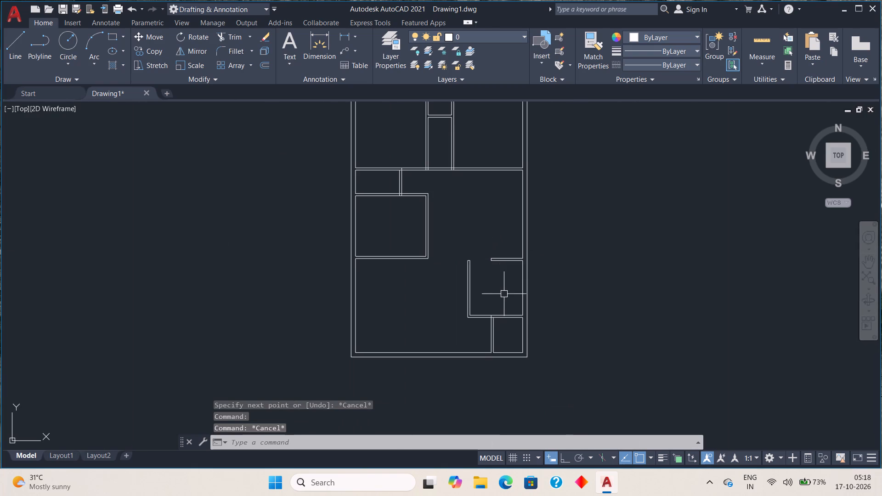
{"action": "middle_click_drag", "start_coordinate": [502, 292], "coordinate": [533, 240]}
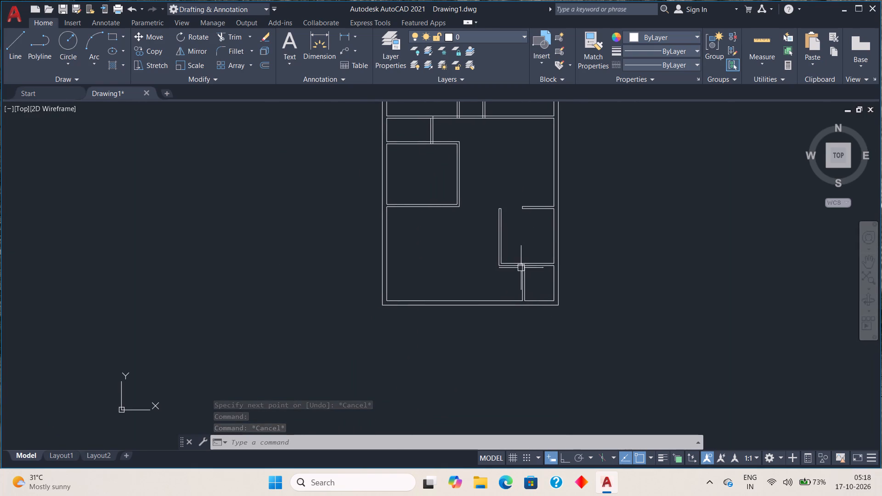
{"action": "type", "text": "ex"}
{"action": "key", "text": "space"}
{"action": "scroll", "coordinate": [516, 275], "scroll_direction": "up", "scroll_amount": 3}
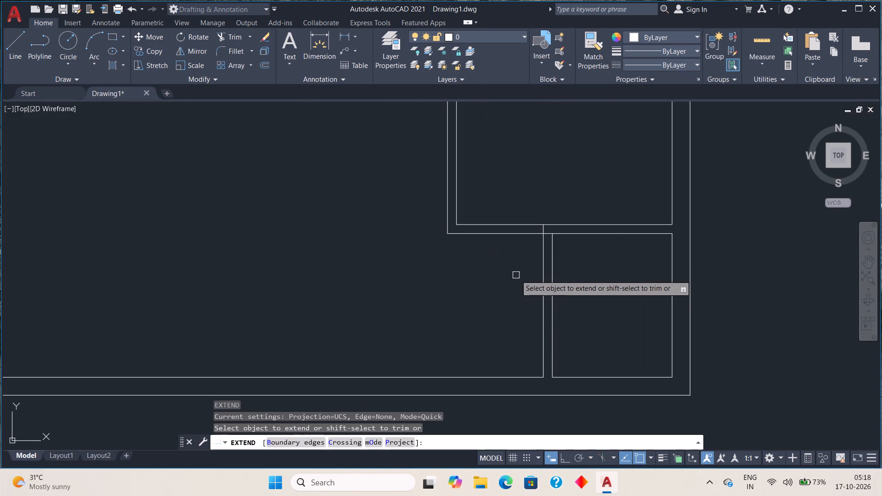
{"action": "left_click", "coordinate": [490, 233]}
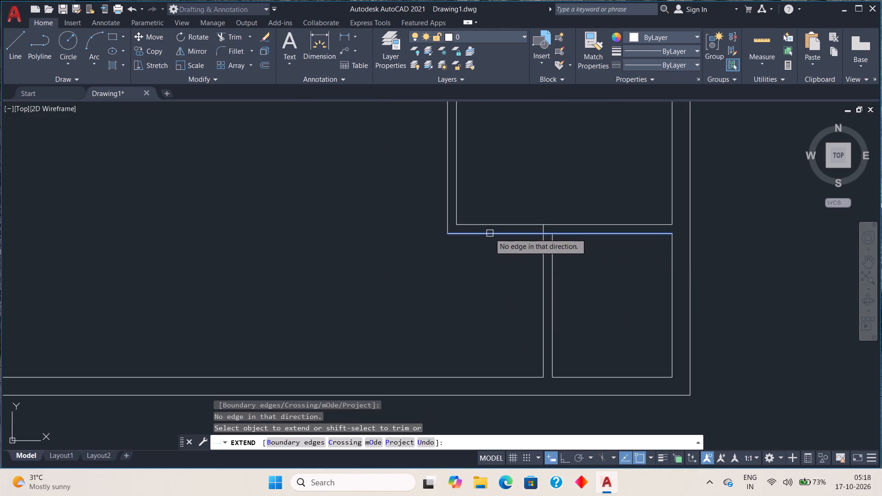
{"action": "left_click", "coordinate": [479, 233]}
{"action": "left_click", "coordinate": [462, 235]}
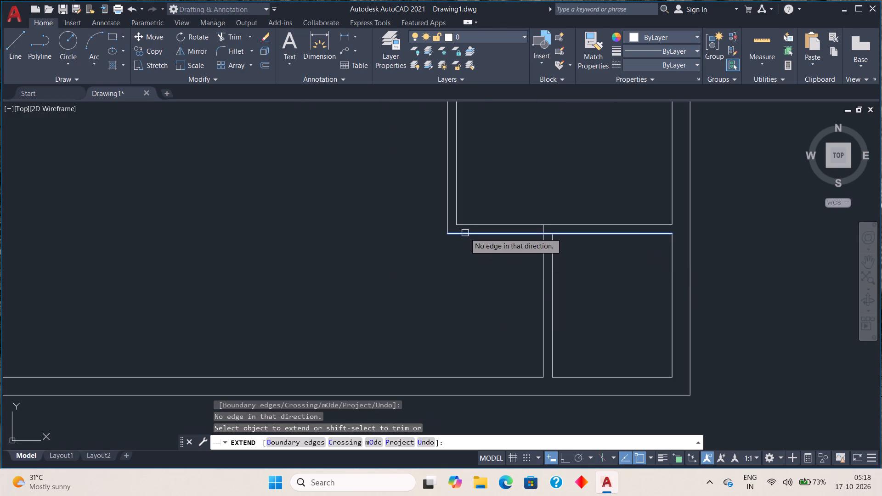
{"action": "left_click", "coordinate": [470, 225]}
{"action": "left_click", "coordinate": [470, 225]}
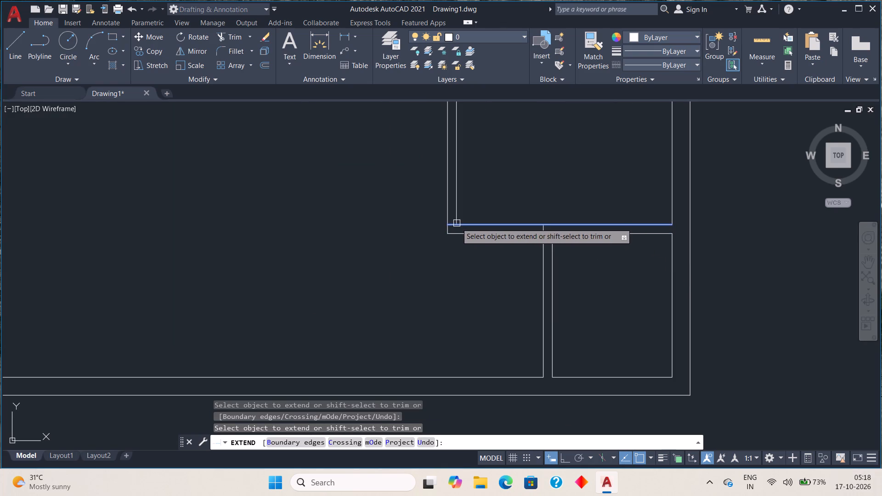
{"action": "left_click", "coordinate": [456, 224]}
{"action": "key", "text": "Escape"}
{"action": "key", "text": "Escape"}
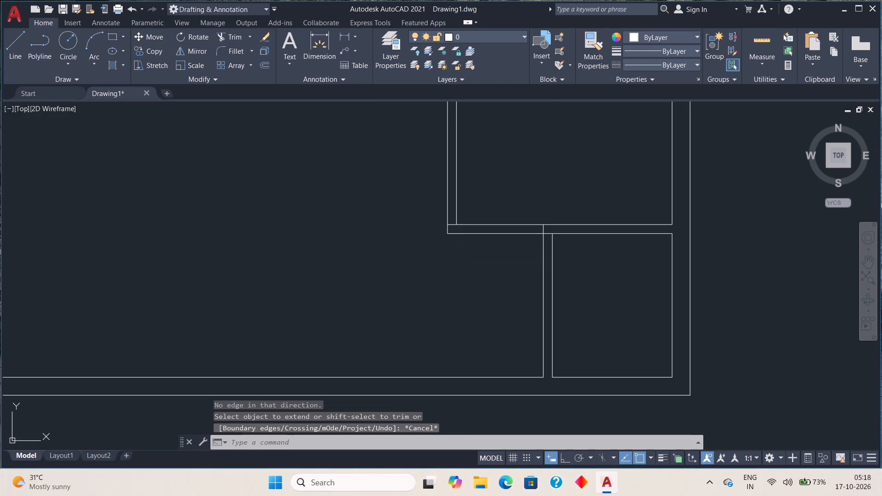
Extend the inner line of the middle left room's right partition down to the outer line of its bottom partition.
{"action": "scroll", "coordinate": [453, 250], "scroll_direction": "down", "scroll_amount": 4}
{"action": "scroll", "coordinate": [418, 218], "scroll_direction": "up", "scroll_amount": 3}
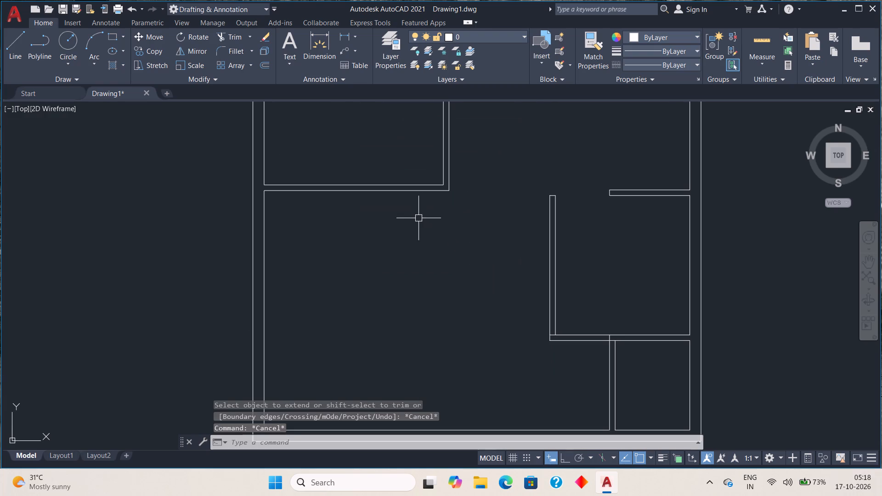
{"action": "middle_click_drag", "start_coordinate": [431, 222], "coordinate": [428, 282]}
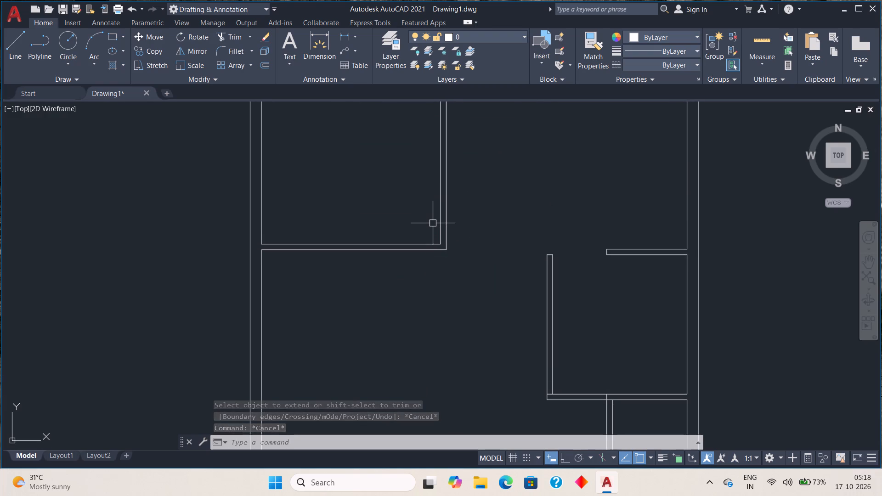
{"action": "key", "text": "e"}
{"action": "key", "text": "x"}
{"action": "key", "text": "space"}
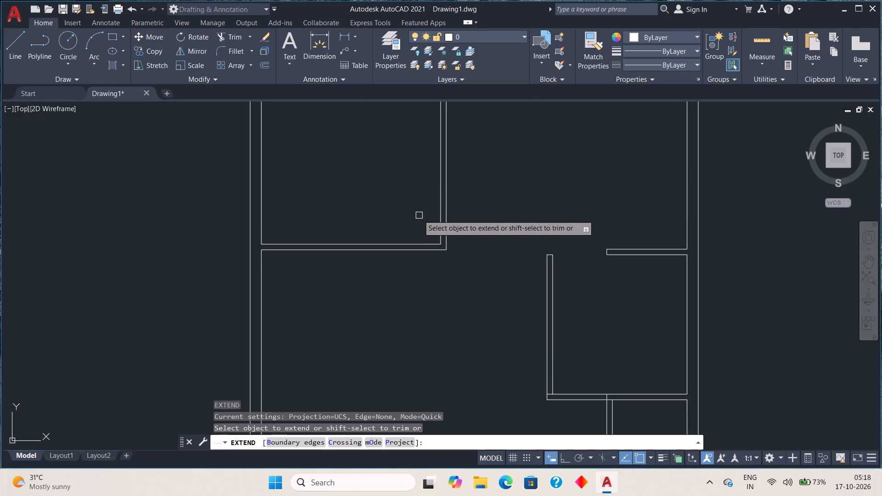
{"action": "left_click_drag", "start_coordinate": [409, 208], "coordinate": [480, 223]}
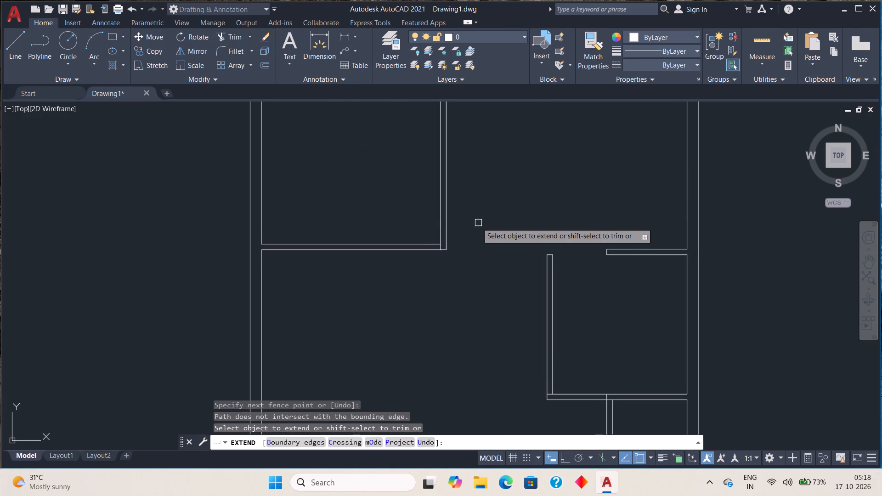
{"action": "left_click", "coordinate": [447, 224]}
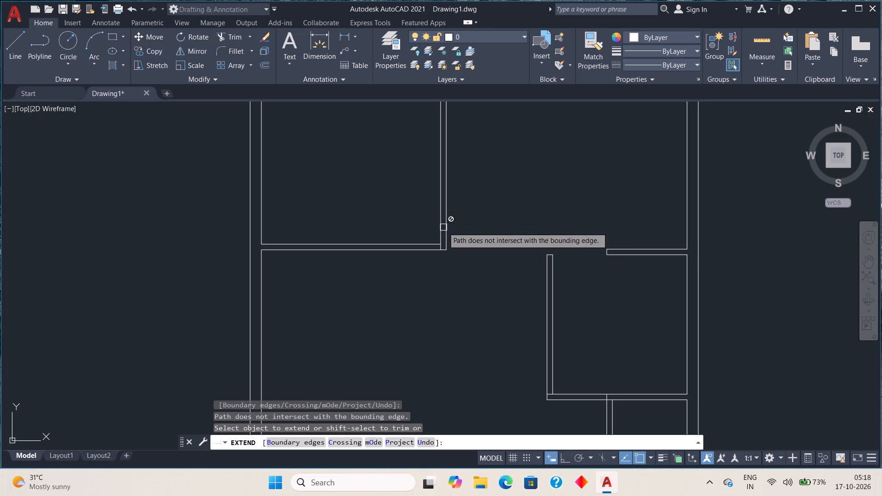
{"action": "left_click", "coordinate": [440, 225]}
{"action": "left_click", "coordinate": [441, 248]}
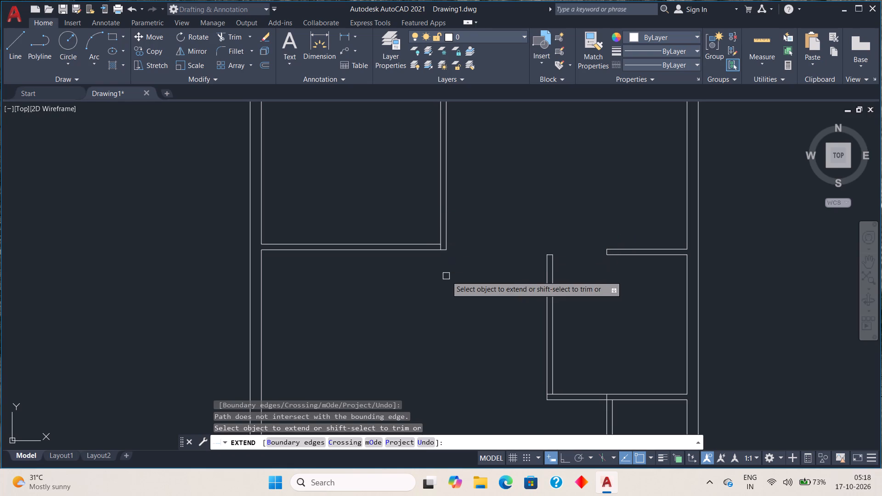
{"action": "key", "text": "Escape"}
{"action": "key", "text": "Escape"}
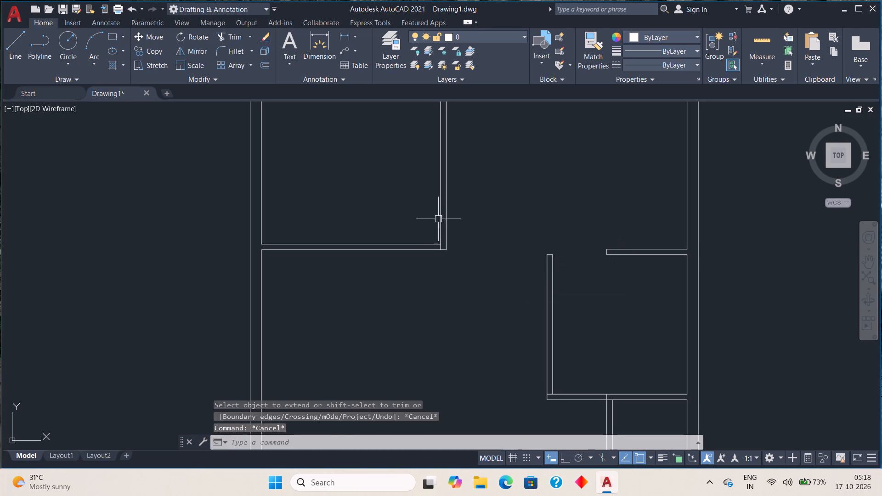
Turn on Ortho mode.
{"action": "left_click", "coordinate": [561, 453]}
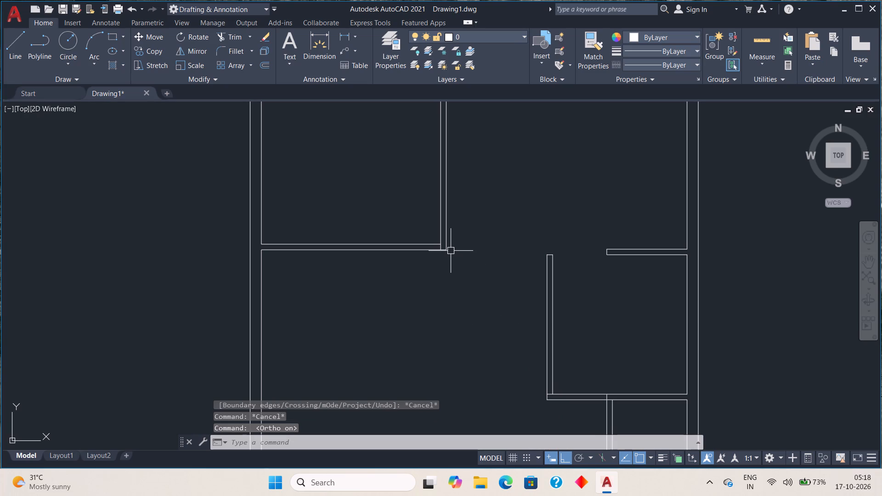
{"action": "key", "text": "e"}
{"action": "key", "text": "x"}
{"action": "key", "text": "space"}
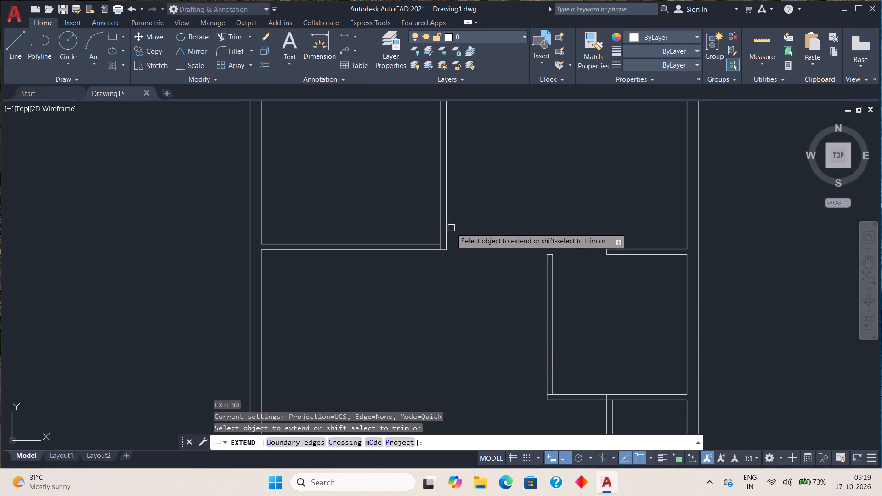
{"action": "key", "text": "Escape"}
Stretch the lower end of the middle left room's right partition inner line down to the bottom wall's inner line.
{"action": "scroll", "coordinate": [435, 260], "scroll_direction": "up", "scroll_amount": 2}
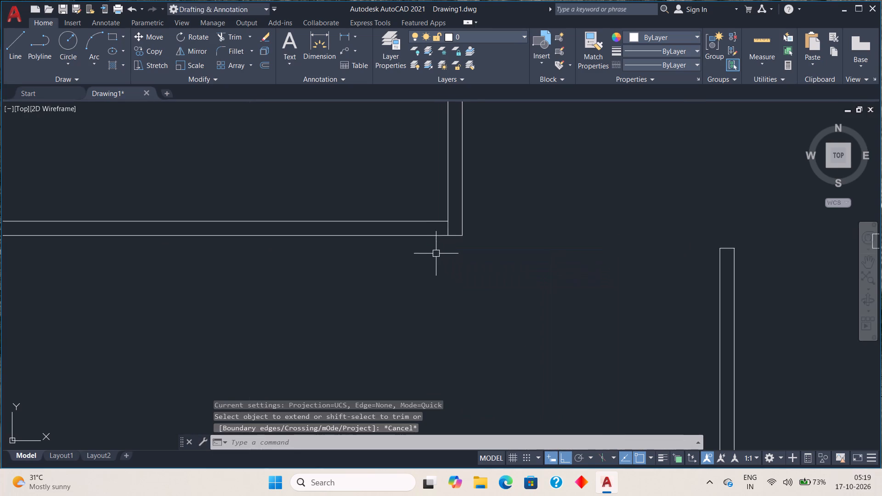
{"action": "scroll", "coordinate": [436, 253], "scroll_direction": "up", "scroll_amount": 1}
{"action": "left_click", "coordinate": [453, 216]}
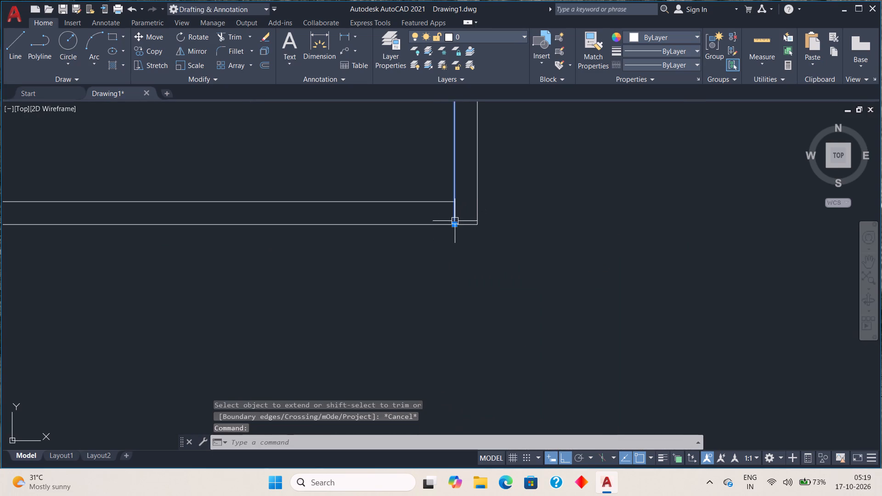
{"action": "left_click", "coordinate": [455, 222]}
{"action": "scroll", "coordinate": [456, 233], "scroll_direction": "down", "scroll_amount": 6}
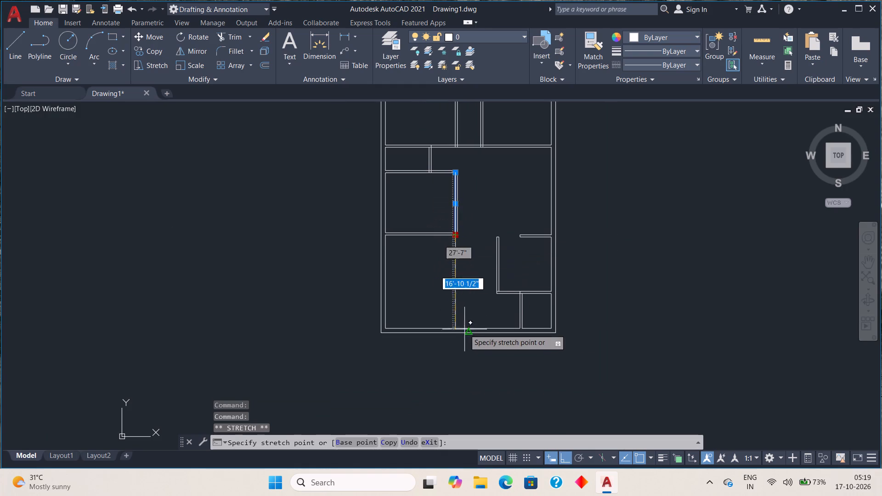
{"action": "scroll", "coordinate": [458, 327], "scroll_direction": "up", "scroll_amount": 4}
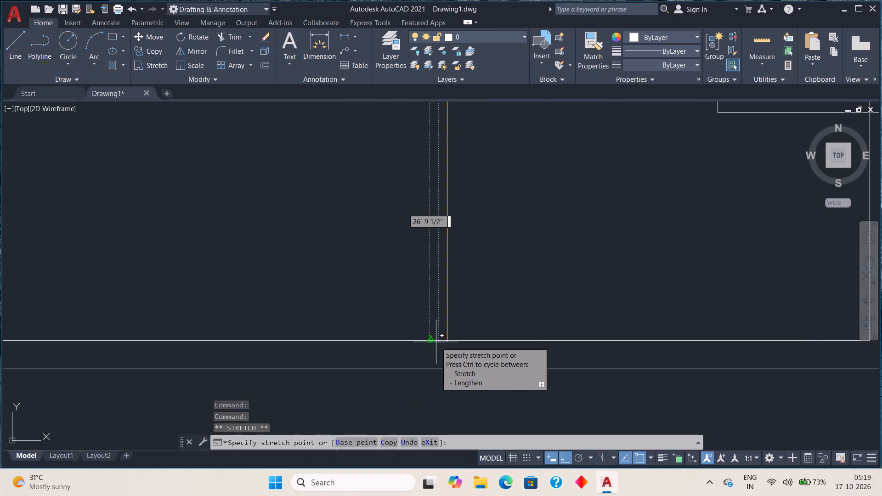
{"action": "left_click", "coordinate": [445, 339]}
{"action": "scroll", "coordinate": [474, 286], "scroll_direction": "down", "scroll_amount": 4}
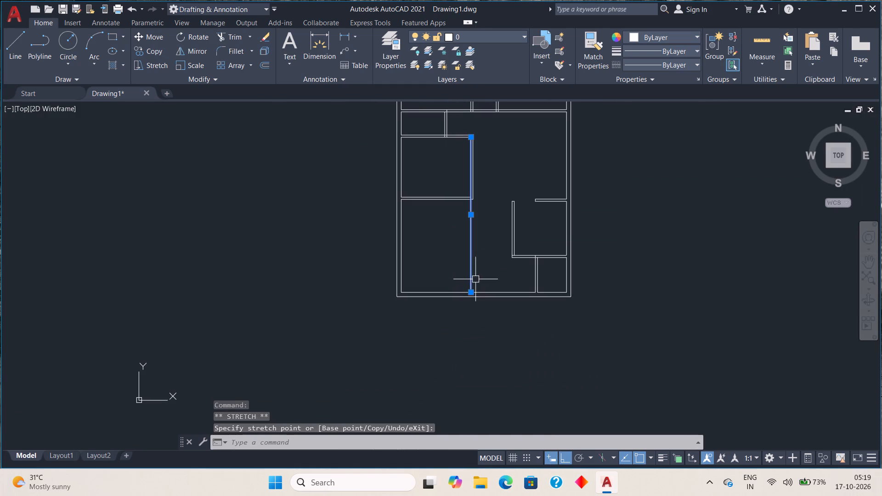
Stretch the lower end of the middle left room's right partition outer line down to the bottom wall's inner line.
{"action": "key", "text": "Escape"}
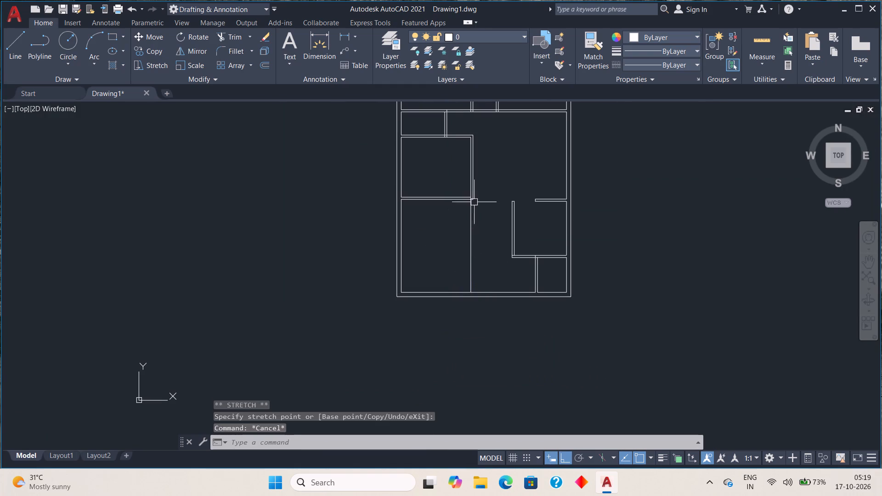
{"action": "scroll", "coordinate": [475, 201], "scroll_direction": "up", "scroll_amount": 2}
{"action": "left_click", "coordinate": [472, 189]}
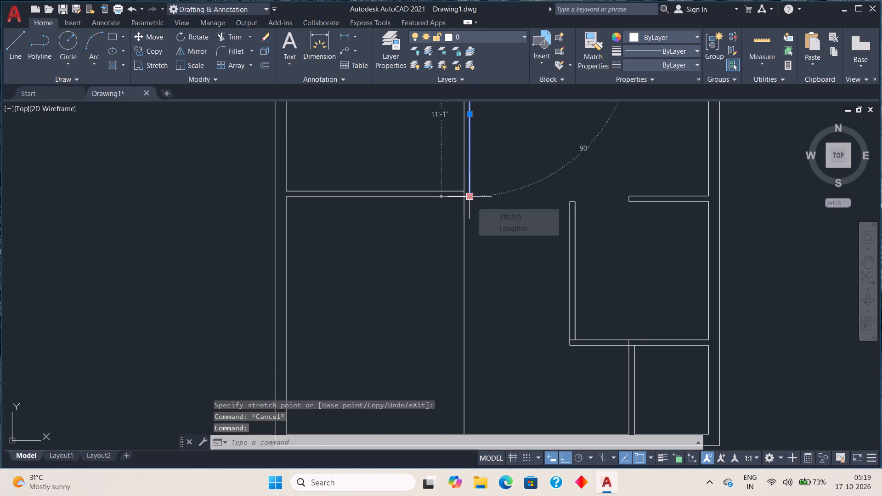
{"action": "left_click", "coordinate": [472, 199]}
{"action": "scroll", "coordinate": [483, 389], "scroll_direction": "down", "scroll_amount": 1}
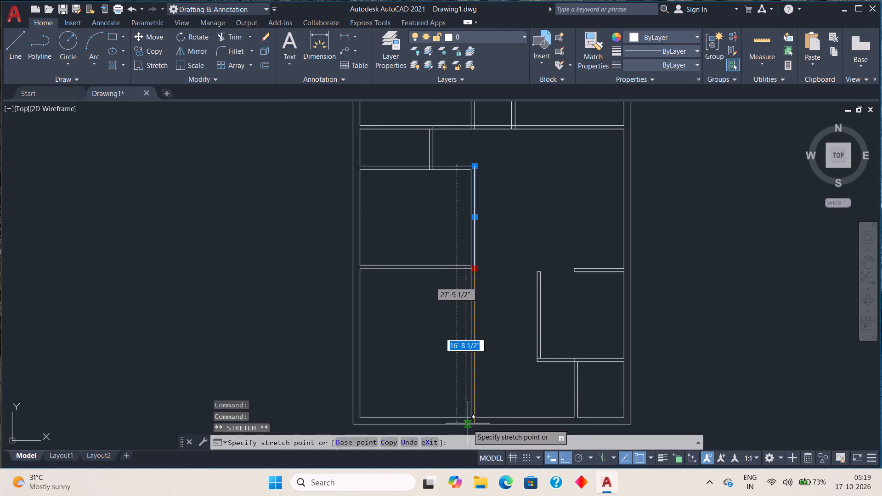
{"action": "left_click", "coordinate": [472, 417]}
{"action": "key", "text": "Escape"}
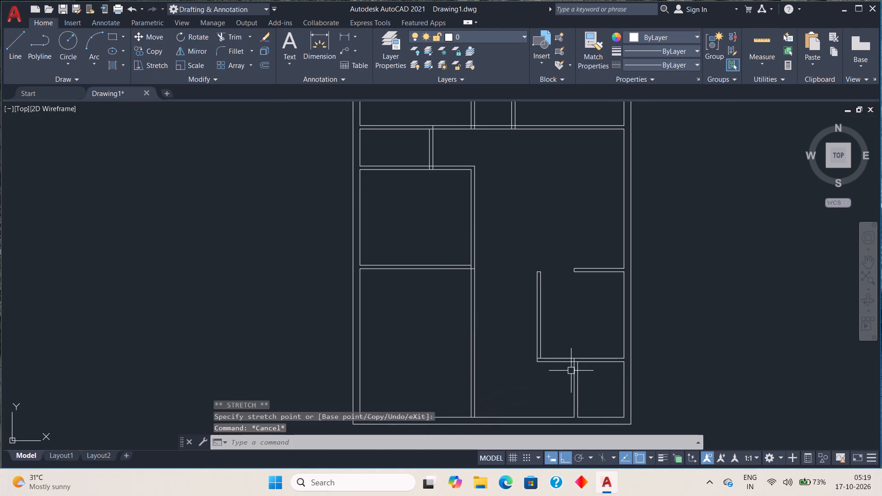
Stretch both lines of the partition above the small corner room left to the left outer wall's inner line.
{"action": "left_click", "coordinate": [548, 364]}
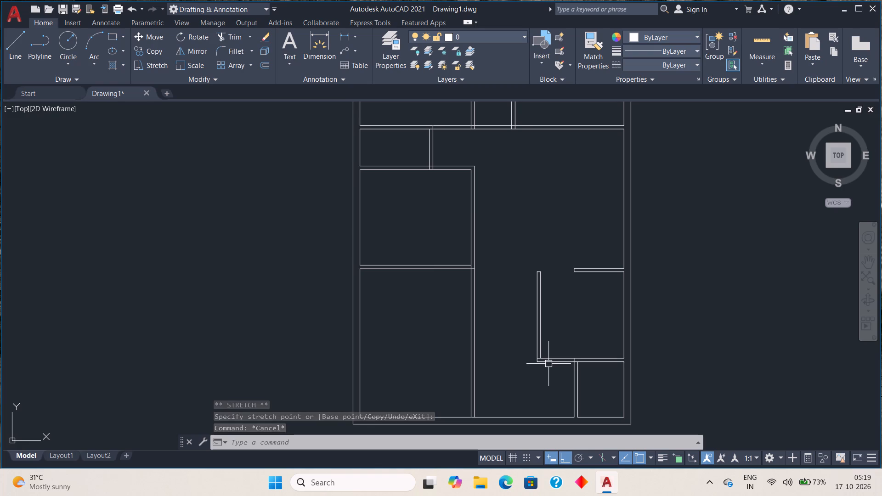
{"action": "left_click", "coordinate": [537, 364]}
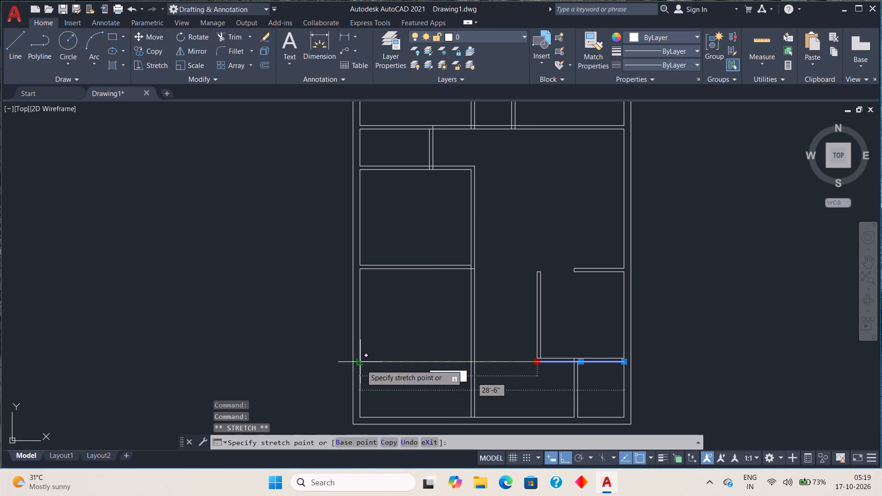
{"action": "left_click", "coordinate": [360, 363]}
{"action": "key", "text": "Escape"}
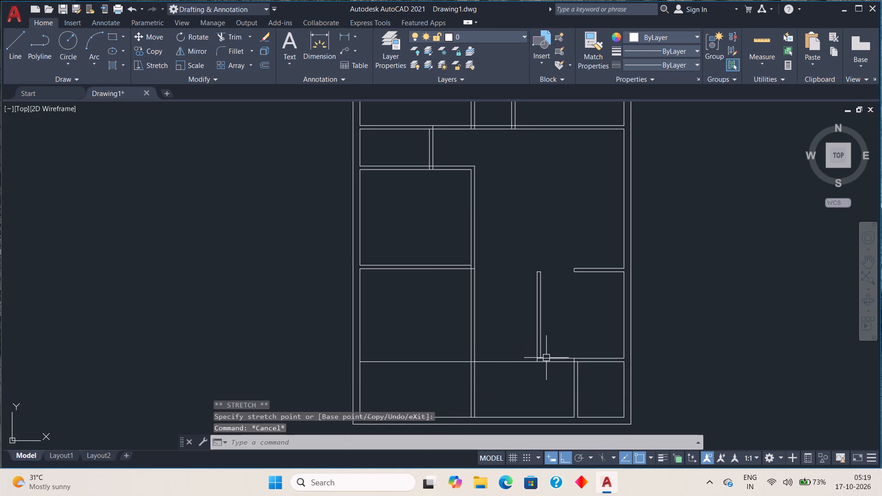
{"action": "left_click", "coordinate": [547, 358]}
{"action": "left_click", "coordinate": [537, 358]}
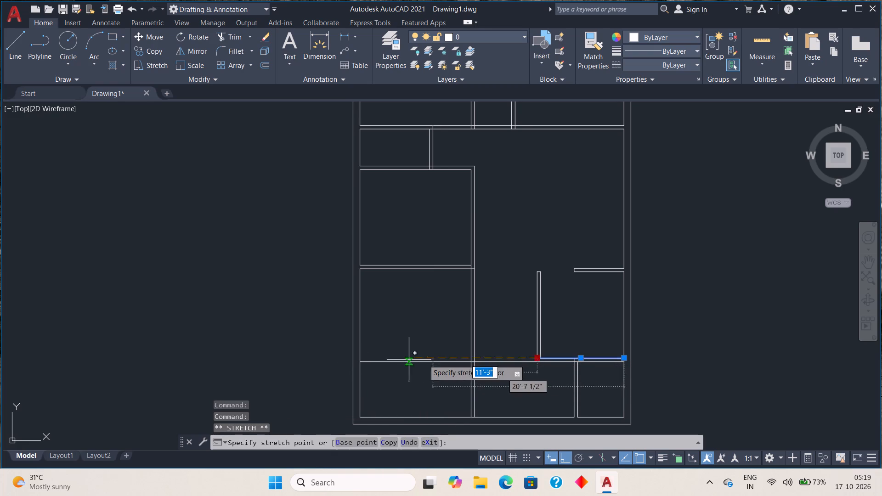
{"action": "left_click", "coordinate": [361, 357]}
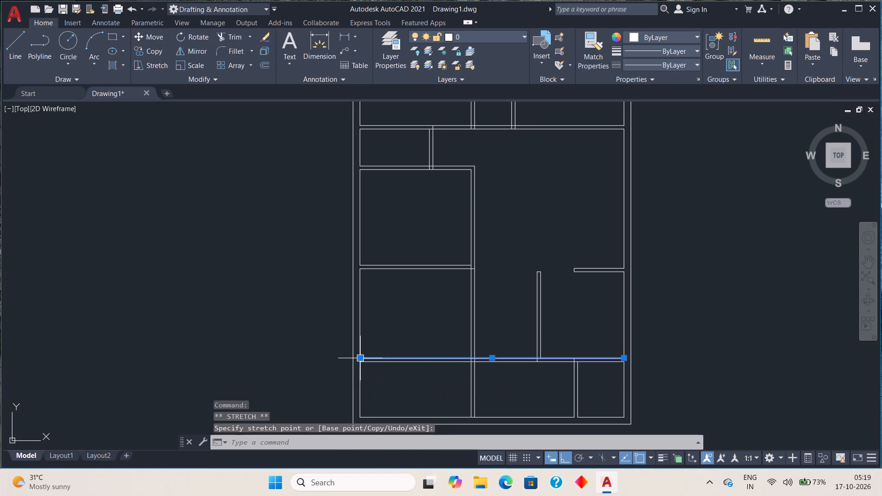
{"action": "key", "text": "Escape"}
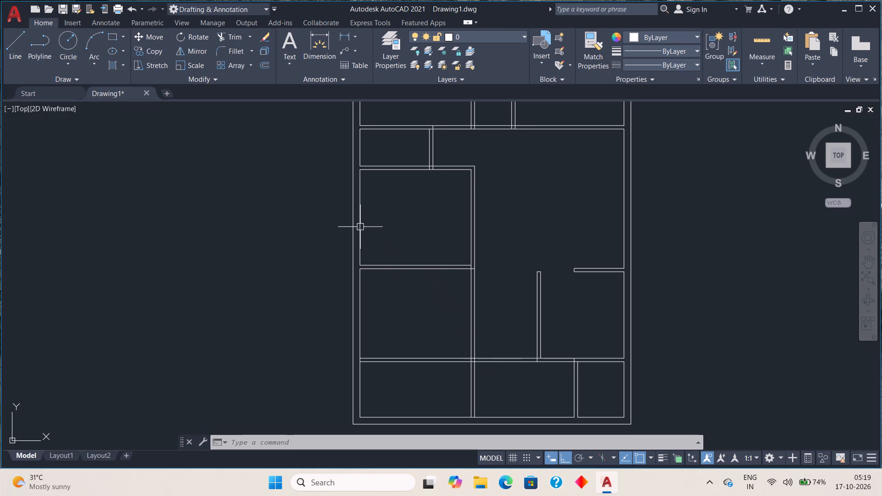
Trim the crossing partitions in the lower left, removing the horizontal lines left of the crossing and the vertical lines below it.
{"action": "left_click", "coordinate": [221, 35]}
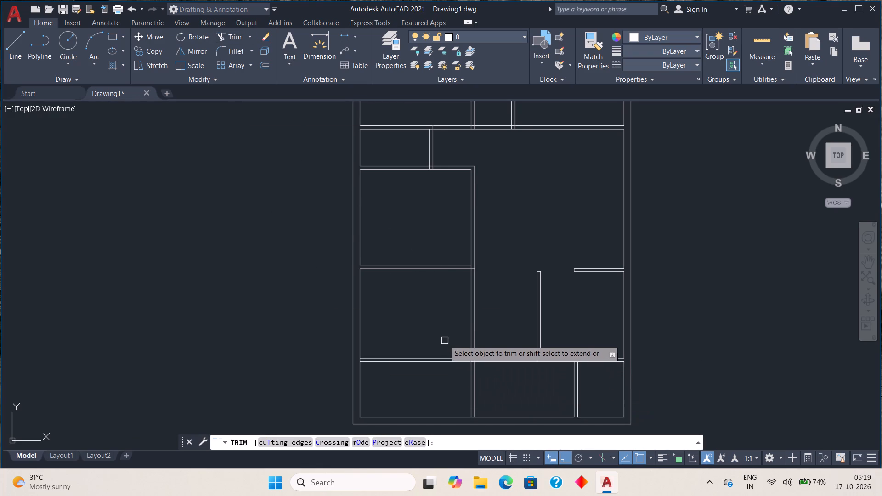
{"action": "left_click_drag", "start_coordinate": [444, 340], "coordinate": [484, 386]}
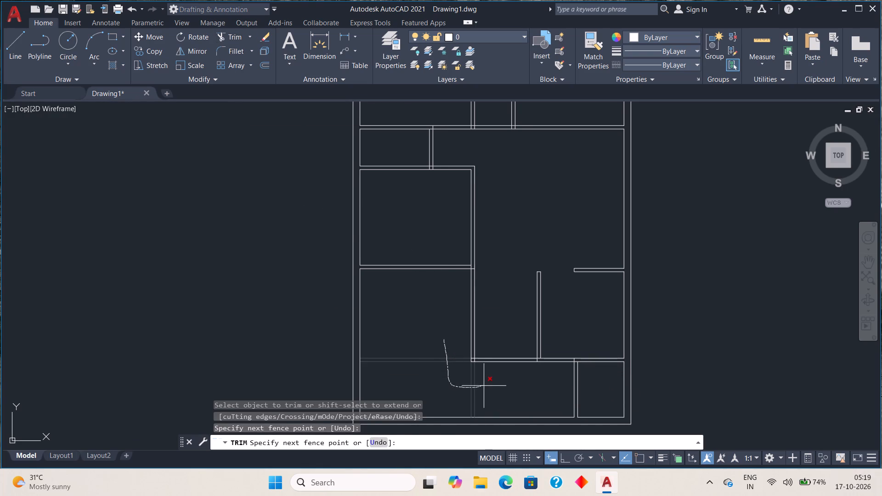
{"action": "left_click_drag", "start_coordinate": [484, 386], "coordinate": [484, 386]}
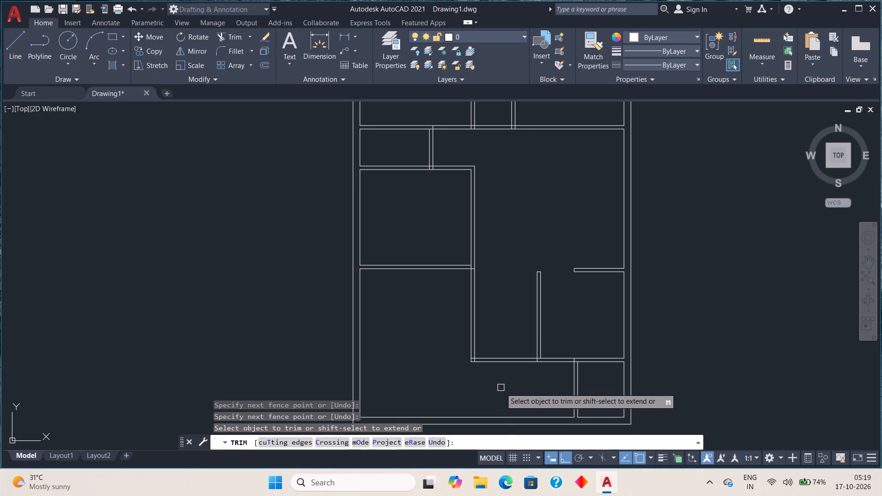
{"action": "key", "text": "Escape"}
{"action": "key", "text": "Escape"}
{"action": "key", "text": "Escape"}
Offset the upper line of the horizontal partition above the small corner room 4' upward.
{"action": "middle_click_drag", "start_coordinate": [498, 390], "coordinate": [498, 371]}
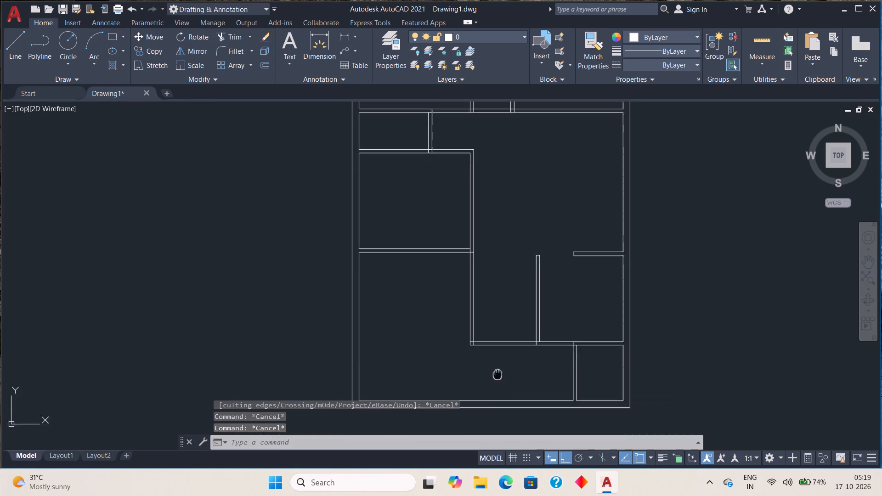
{"action": "middle_click_drag", "start_coordinate": [498, 371], "coordinate": [502, 334]}
{"action": "scroll", "coordinate": [492, 343], "scroll_direction": "down", "scroll_amount": 1}
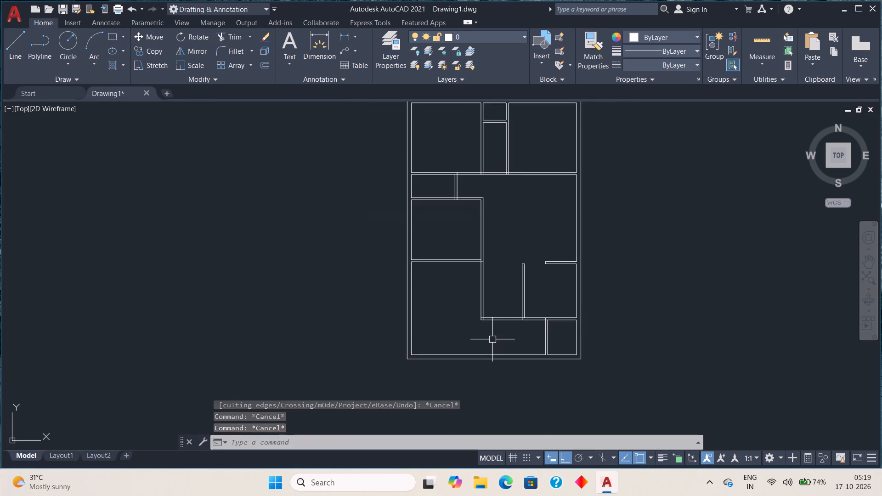
{"action": "scroll", "coordinate": [492, 341], "scroll_direction": "down", "scroll_amount": 1}
{"action": "scroll", "coordinate": [491, 346], "scroll_direction": "up", "scroll_amount": 2}
{"action": "middle_click_drag", "start_coordinate": [490, 343], "coordinate": [478, 371]}
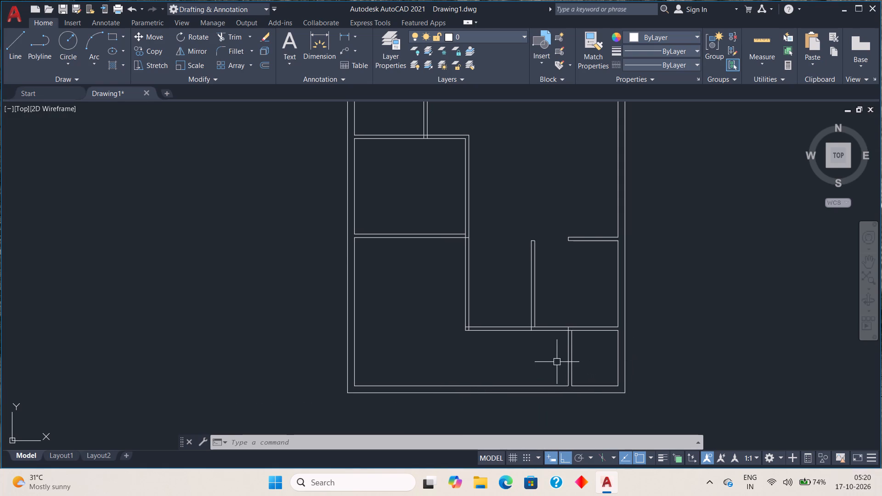
{"action": "key", "text": "o"}
{"action": "key", "text": "space"}
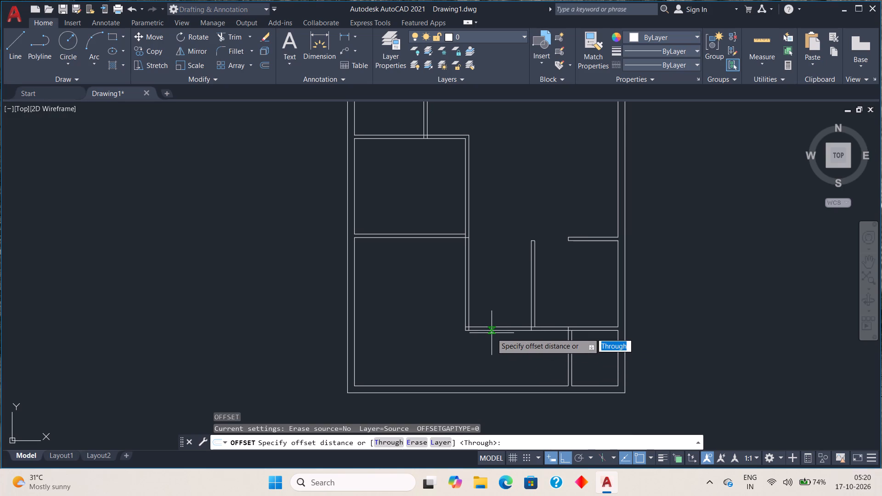
{"action": "key", "text": "4"}
{"action": "key", "text": "apostrophe"}
{"action": "key", "text": "Return"}
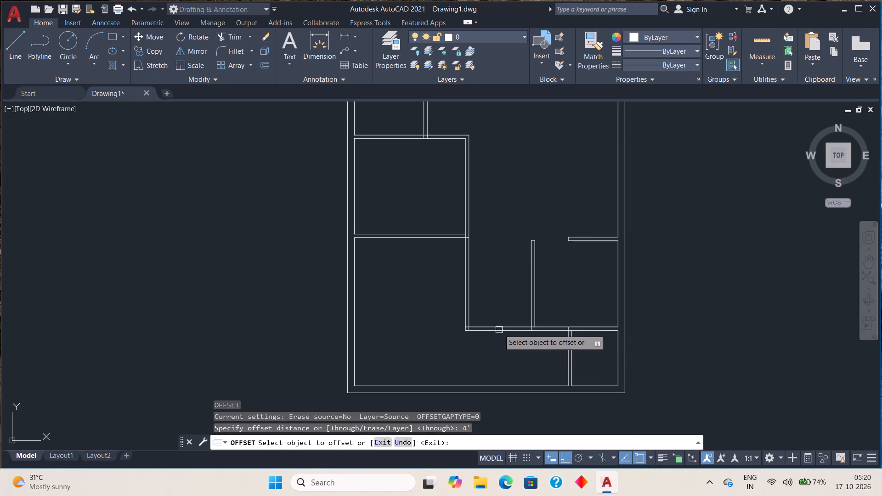
{"action": "left_click", "coordinate": [501, 325]}
{"action": "left_click", "coordinate": [509, 279]}
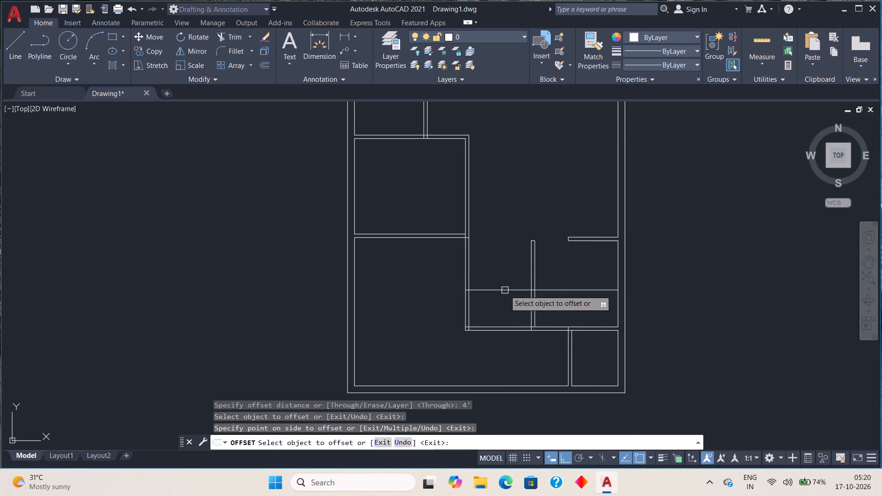
Offset the new horizontal line 4.5" upward to form the second face of a partition.
{"action": "left_click", "coordinate": [505, 290]}
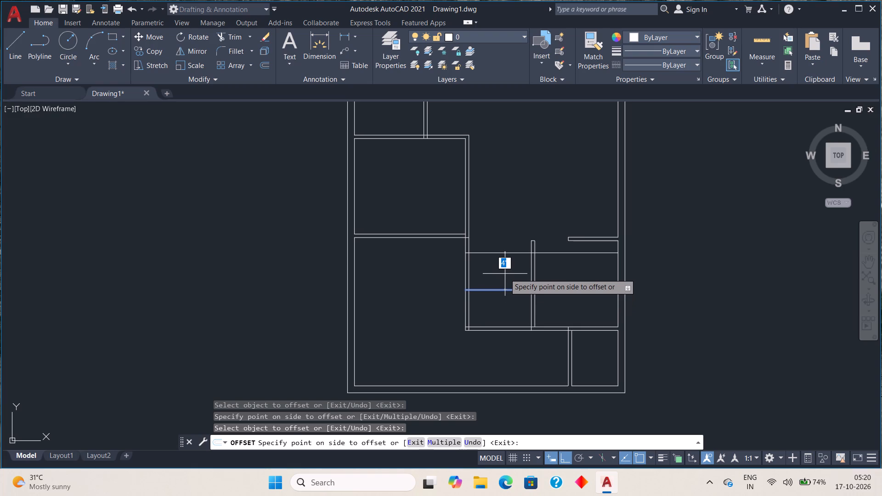
{"action": "key", "text": "4"}
{"action": "type", "text": ".5\""}
{"action": "key", "text": "Return"}
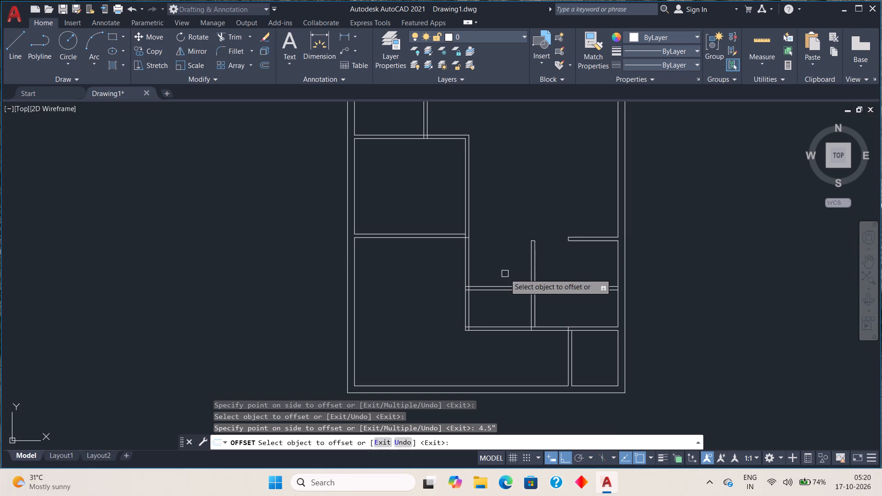
{"action": "key", "text": "Escape"}
{"action": "key", "text": "Escape"}
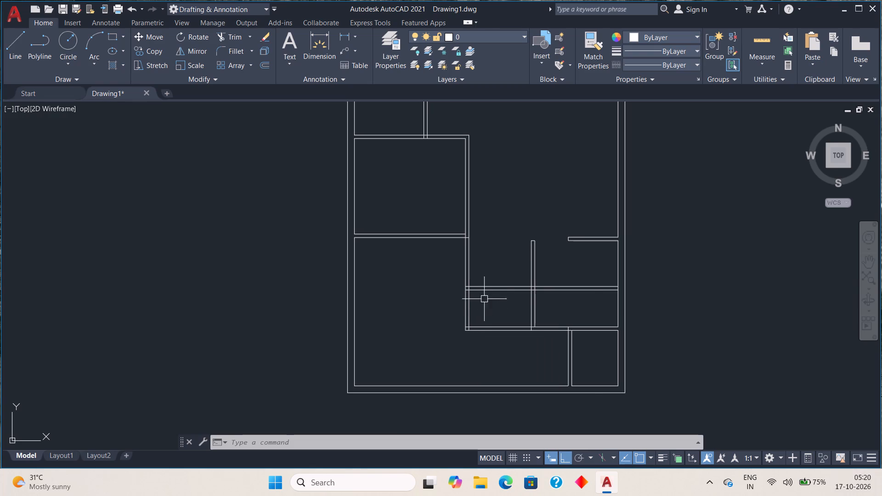
Offset the new partition's upper line 4' upward as a guide for an opening.
{"action": "scroll", "coordinate": [491, 285], "scroll_direction": "up", "scroll_amount": 2}
{"action": "type", "text": "o"}
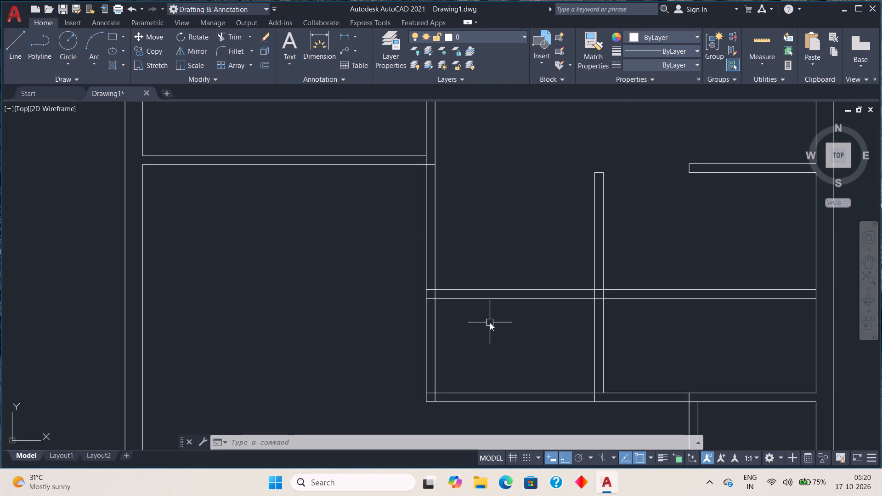
{"action": "key", "text": "space"}
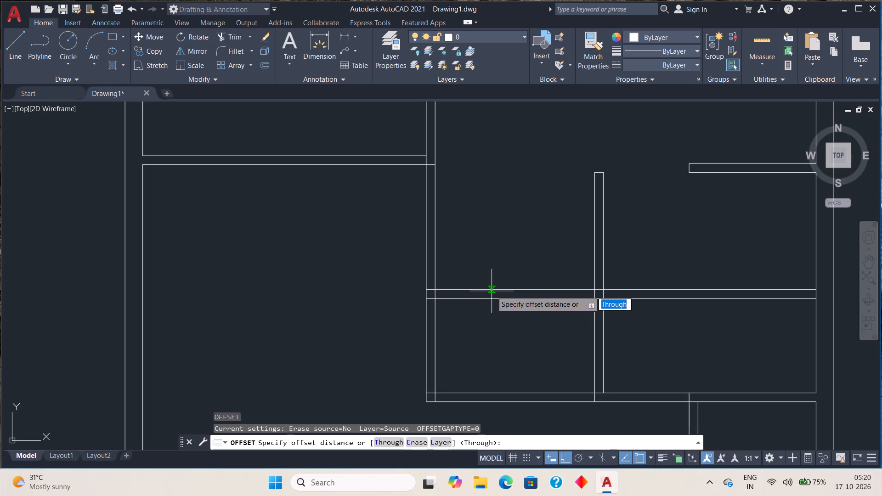
{"action": "type", "text": "4'"}
{"action": "key", "text": "Return"}
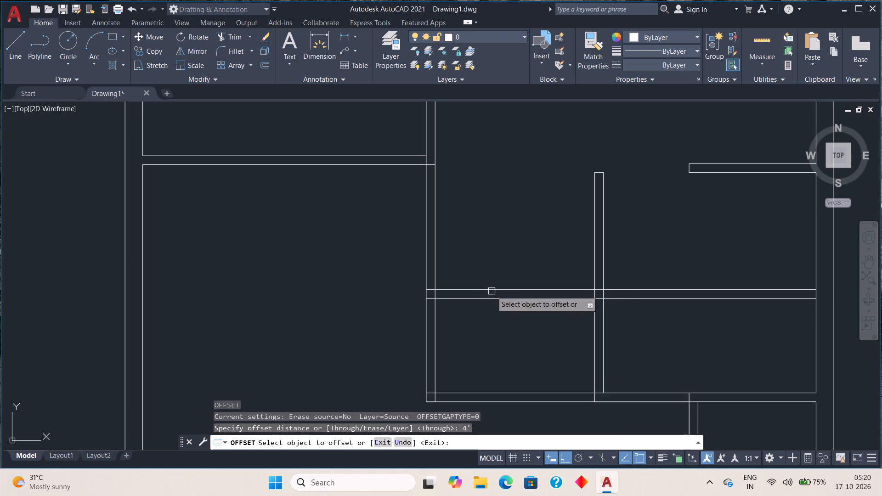
{"action": "left_click", "coordinate": [492, 291]}
{"action": "left_click", "coordinate": [499, 217]}
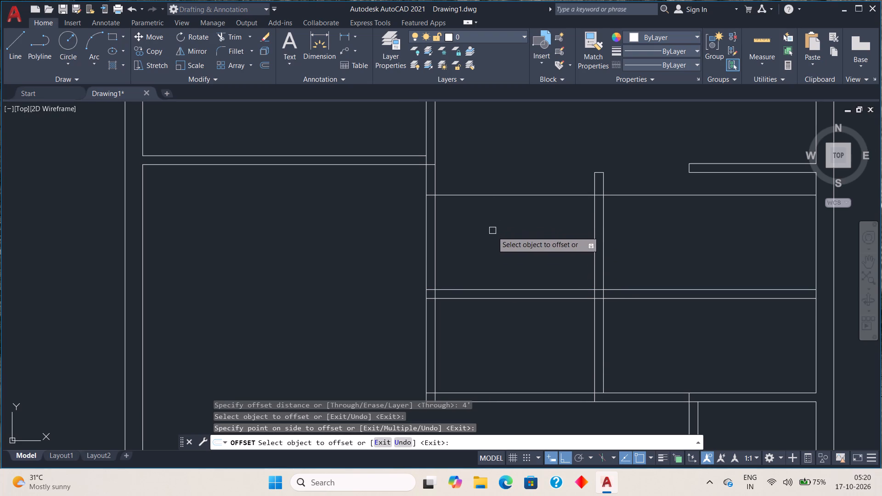
{"action": "key", "text": "Escape"}
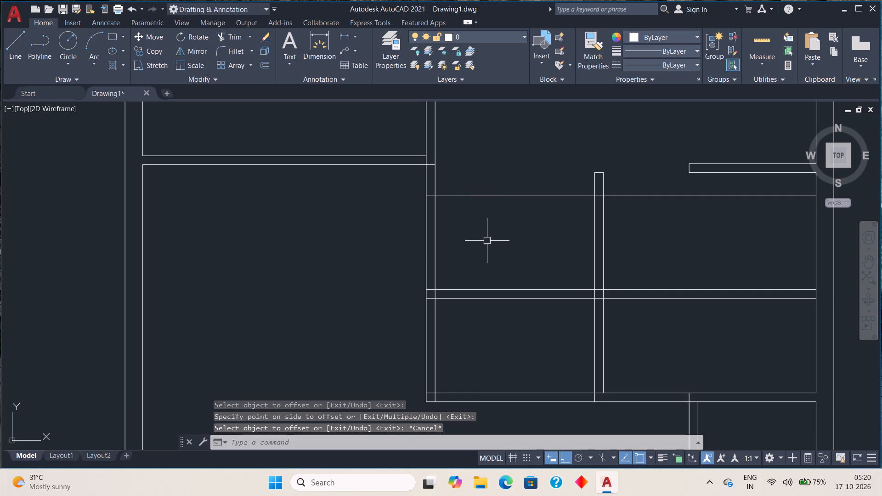
Trim the lower left room's right partition between the guide line and the new horizontal partition to make an opening.
{"action": "key", "text": "t"}
{"action": "key", "text": "r"}
{"action": "key", "text": "space"}
{"action": "left_click_drag", "start_coordinate": [478, 252], "coordinate": [472, 251]}
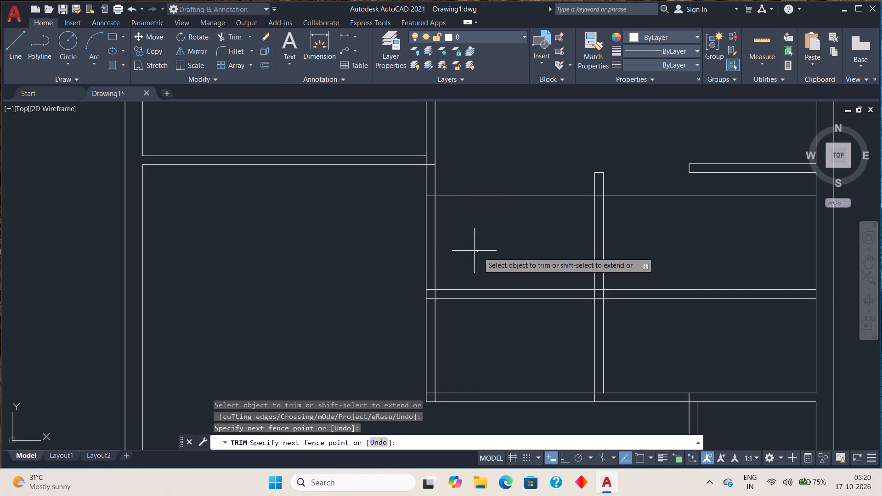
{"action": "left_click_drag", "start_coordinate": [472, 251], "coordinate": [420, 252]}
Trim away the leftover guide line beyond the opening and the new partition's lines right of the short vertical partition.
{"action": "left_click_drag", "start_coordinate": [506, 158], "coordinate": [507, 205]}
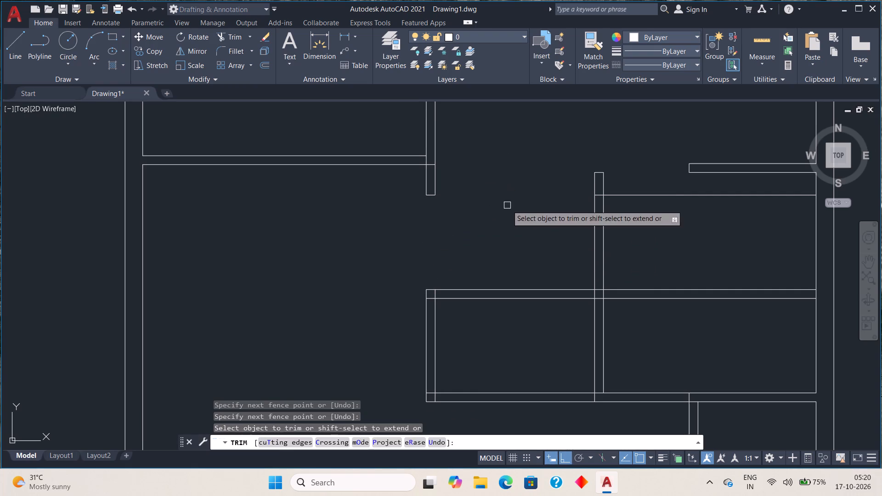
{"action": "left_click_drag", "start_coordinate": [636, 171], "coordinate": [637, 201]}
{"action": "left_click_drag", "start_coordinate": [637, 208], "coordinate": [645, 298]}
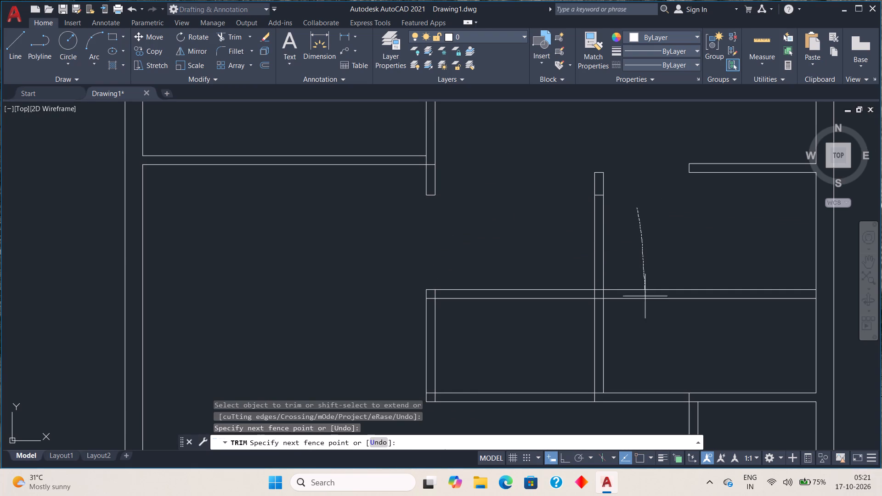
{"action": "left_click_drag", "start_coordinate": [645, 298], "coordinate": [645, 312]}
{"action": "scroll", "coordinate": [621, 196], "scroll_direction": "up", "scroll_amount": 2}
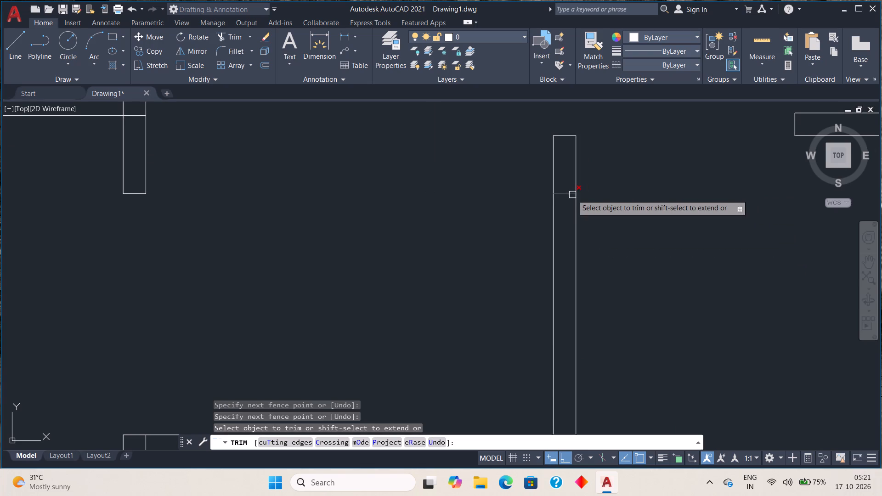
{"action": "left_click", "coordinate": [563, 193]}
Trim the leftover line pieces where the lower left room's top partition meets the short stub of the vertical partition.
{"action": "scroll", "coordinate": [607, 232], "scroll_direction": "down", "scroll_amount": 3}
{"action": "scroll", "coordinate": [504, 208], "scroll_direction": "up", "scroll_amount": 3}
{"action": "left_click", "coordinate": [463, 201]}
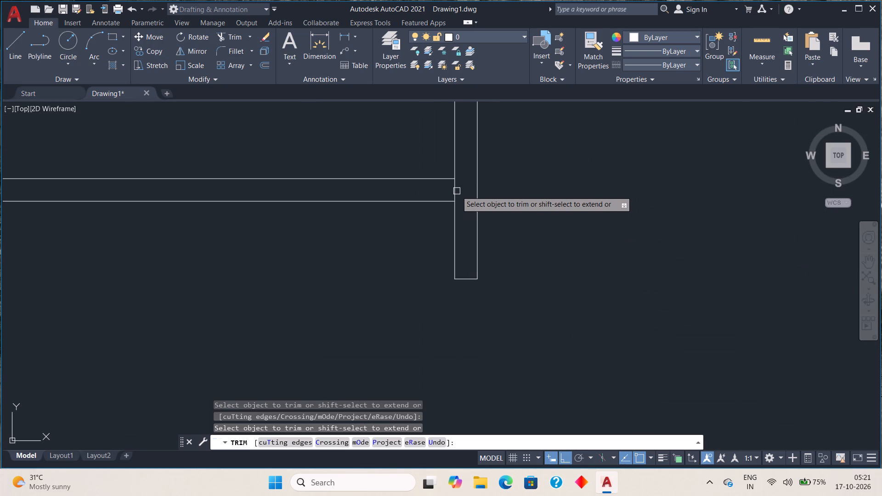
{"action": "left_click", "coordinate": [456, 191]}
{"action": "scroll", "coordinate": [461, 202], "scroll_direction": "down", "scroll_amount": 4}
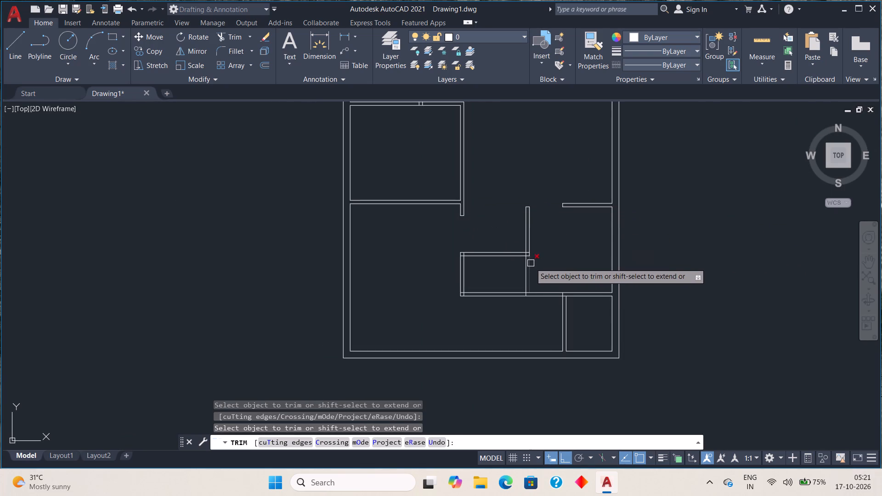
{"action": "scroll", "coordinate": [531, 260], "scroll_direction": "up", "scroll_amount": 4}
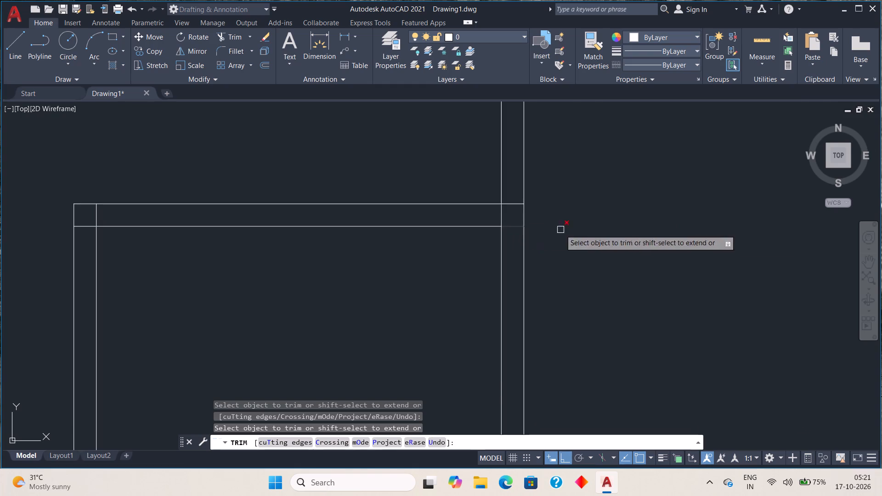
{"action": "scroll", "coordinate": [637, 232], "scroll_direction": "down", "scroll_amount": 4}
{"action": "key", "text": "Escape"}
{"action": "key", "text": "Escape"}
{"action": "key", "text": "Escape"}
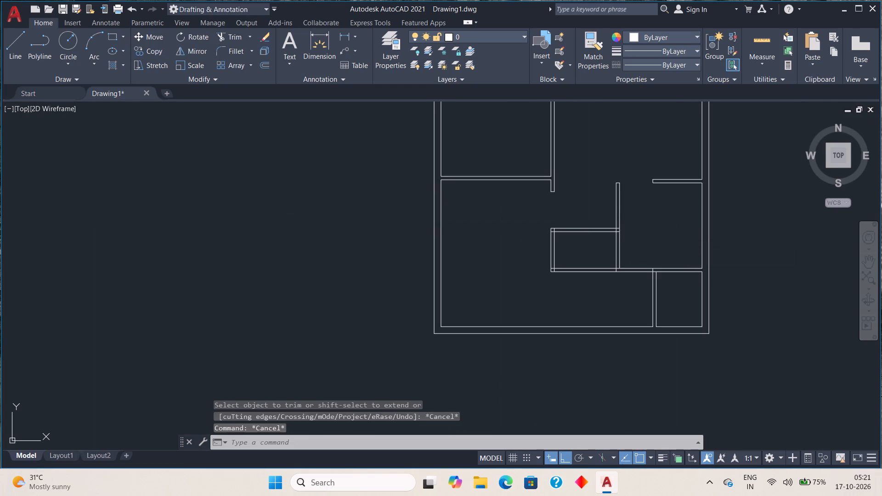
Extend the small central room's left partition outer line down through the bottom outer wall to its outermost line.
{"action": "scroll", "coordinate": [619, 258], "scroll_direction": "down", "scroll_amount": 1}
{"action": "middle_click_drag", "start_coordinate": [597, 276], "coordinate": [571, 226]}
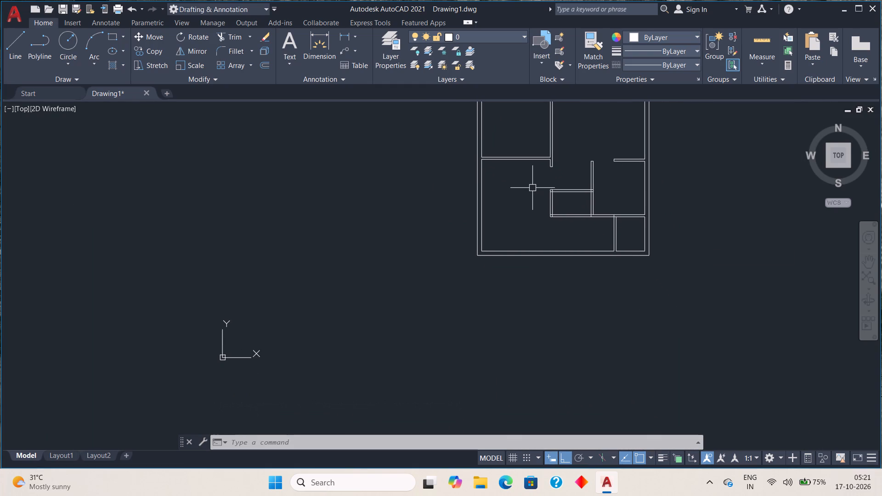
{"action": "scroll", "coordinate": [553, 216], "scroll_direction": "up", "scroll_amount": 4}
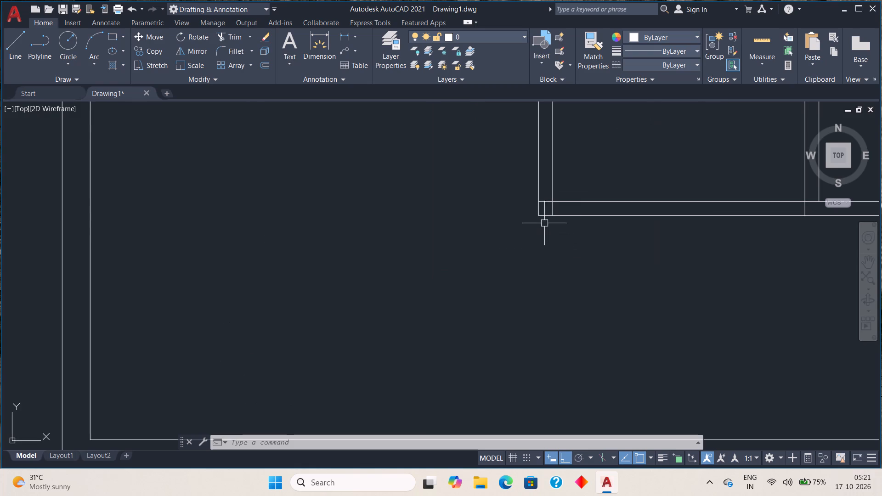
{"action": "type", "text": "ex"}
{"action": "key", "text": "space"}
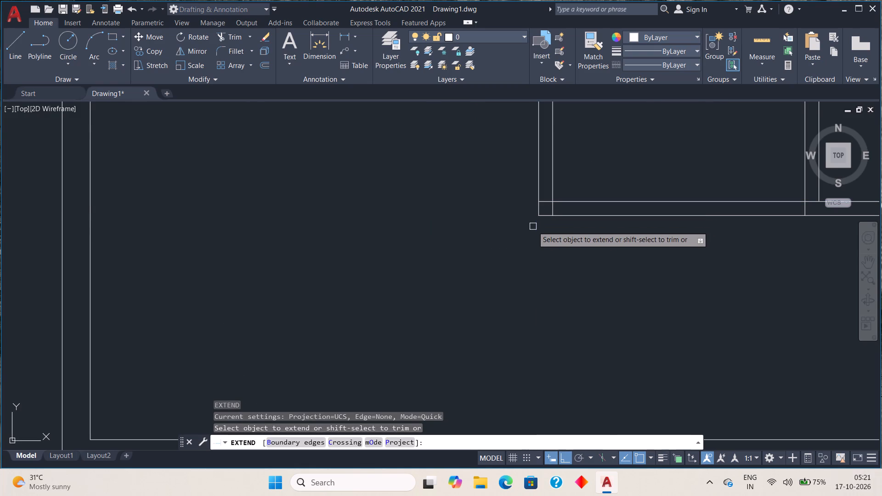
{"action": "left_click", "coordinate": [540, 209]}
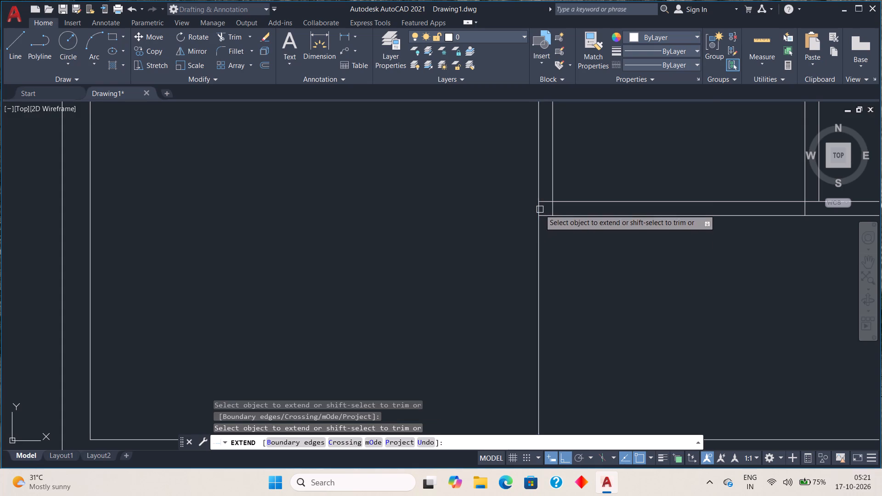
{"action": "scroll", "coordinate": [557, 273], "scroll_direction": "down", "scroll_amount": 3}
{"action": "middle_click_drag", "start_coordinate": [578, 266], "coordinate": [582, 201]}
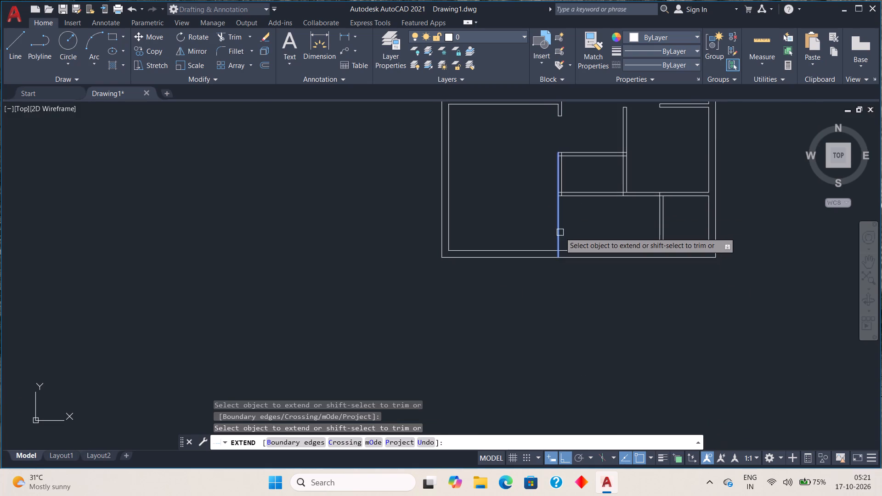
{"action": "left_click", "coordinate": [560, 232]}
{"action": "key", "text": "Escape"}
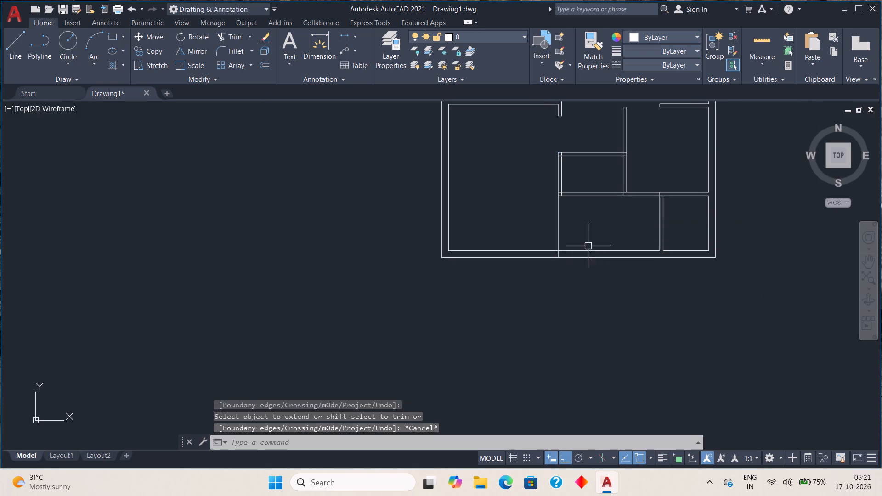
Extend the left outer wall's inner line down to the outermost line of the bottom wall.
{"action": "scroll", "coordinate": [467, 256], "scroll_direction": "up", "scroll_amount": 2}
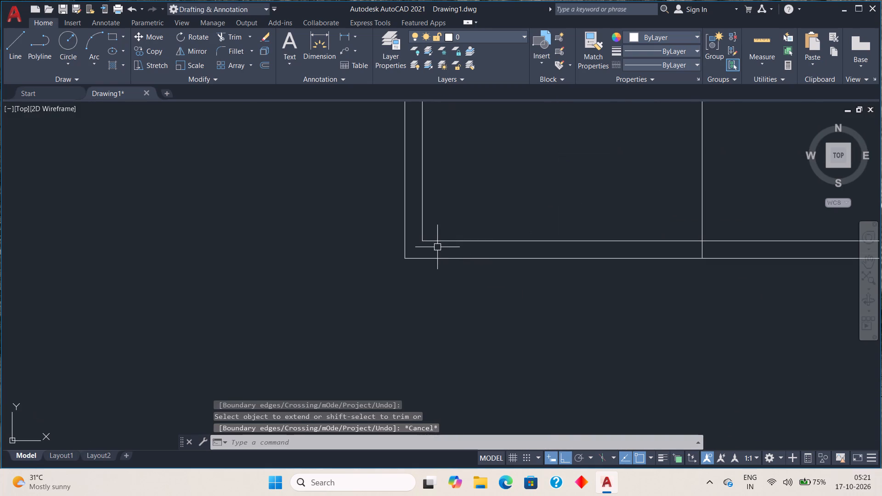
{"action": "type", "text": "ex"}
{"action": "key", "text": "space"}
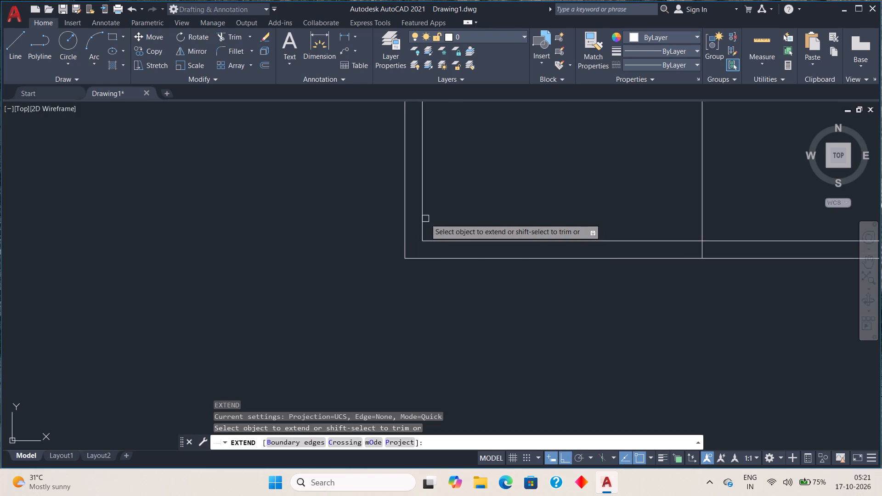
{"action": "left_click", "coordinate": [424, 220]}
{"action": "key", "text": "Escape"}
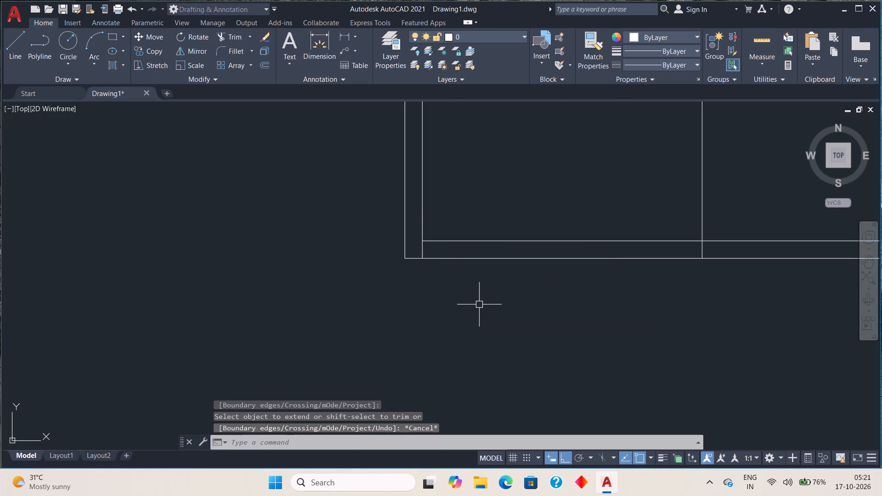
Trim away the bottom outer wall between the left wall and the extended partition line, and remove that leftover line below the small room.
{"action": "type", "text": "tr"}
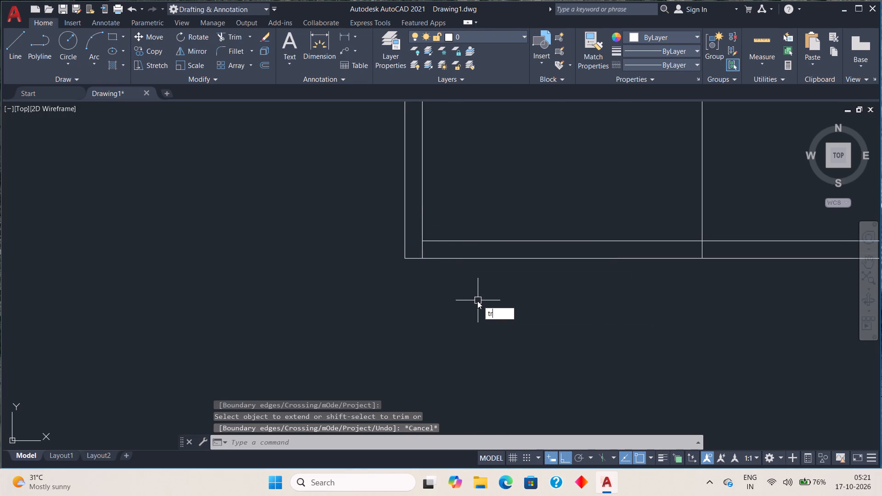
{"action": "key", "text": "space"}
{"action": "left_click_drag", "start_coordinate": [524, 183], "coordinate": [541, 284]}
{"action": "scroll", "coordinate": [541, 282], "scroll_direction": "down", "scroll_amount": 3}
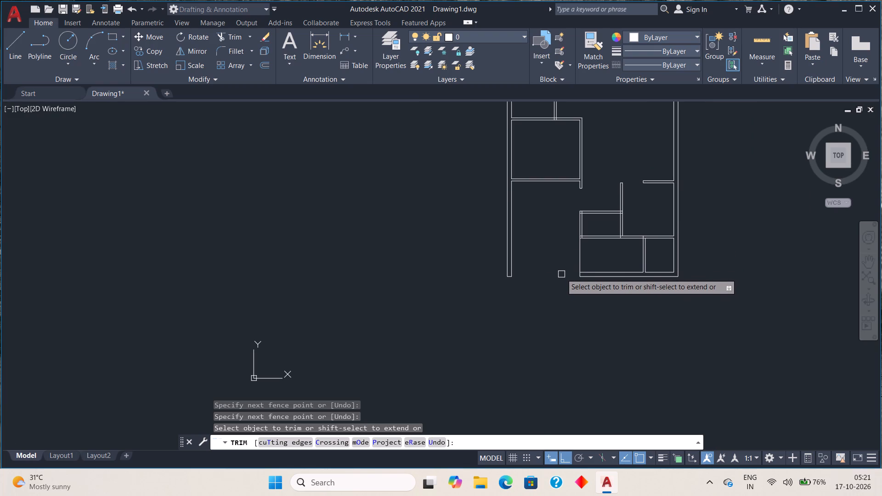
{"action": "left_click", "coordinate": [577, 255]}
{"action": "scroll", "coordinate": [587, 310], "scroll_direction": "down", "scroll_amount": 1}
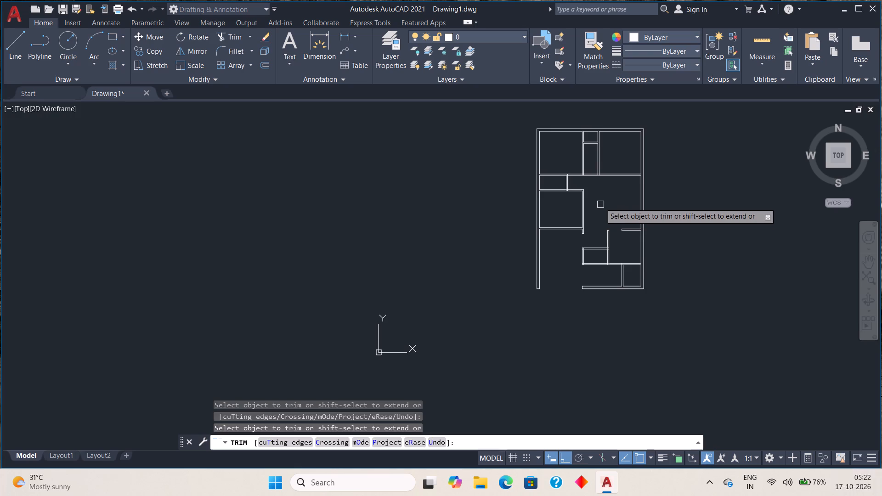
{"action": "middle_click_drag", "start_coordinate": [601, 193], "coordinate": [560, 275]}
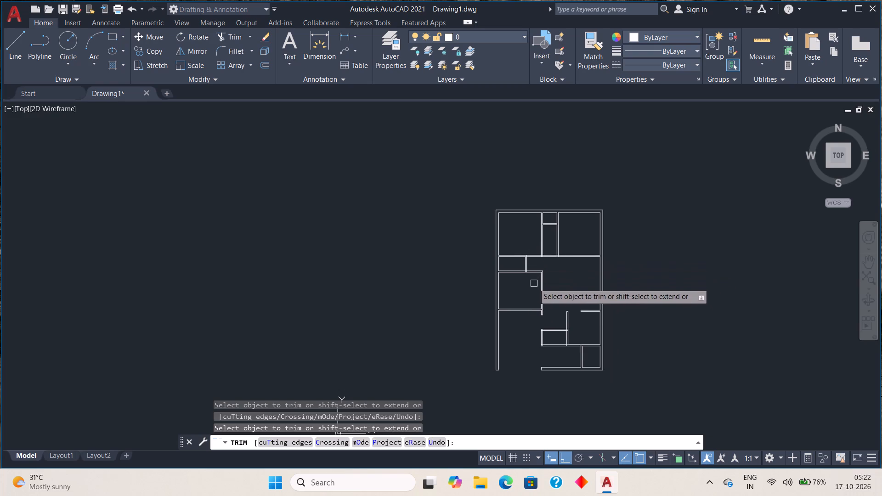
{"action": "key", "text": "Escape"}
{"action": "key", "text": "Escape"}
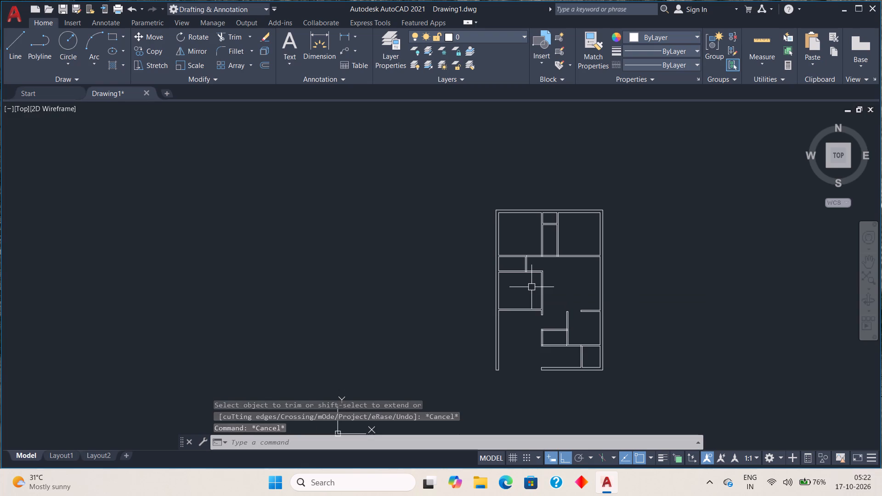
Offset the left line of the upper left room's right partition 3.5' into the room as an opening guide.
{"action": "type", "text": "o"}
{"action": "key", "text": "space"}
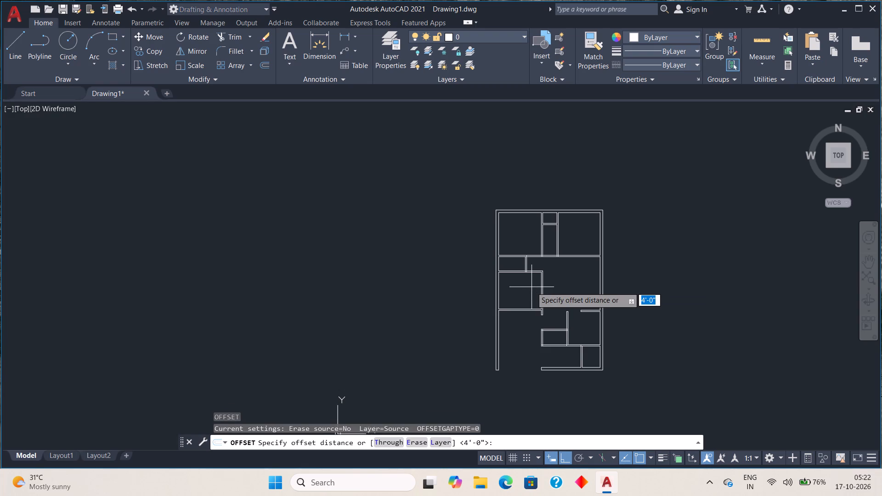
{"action": "key", "text": "3"}
{"action": "key", "text": "period"}
{"action": "key", "text": "5"}
{"action": "key", "text": "apostrophe"}
{"action": "key", "text": "Return"}
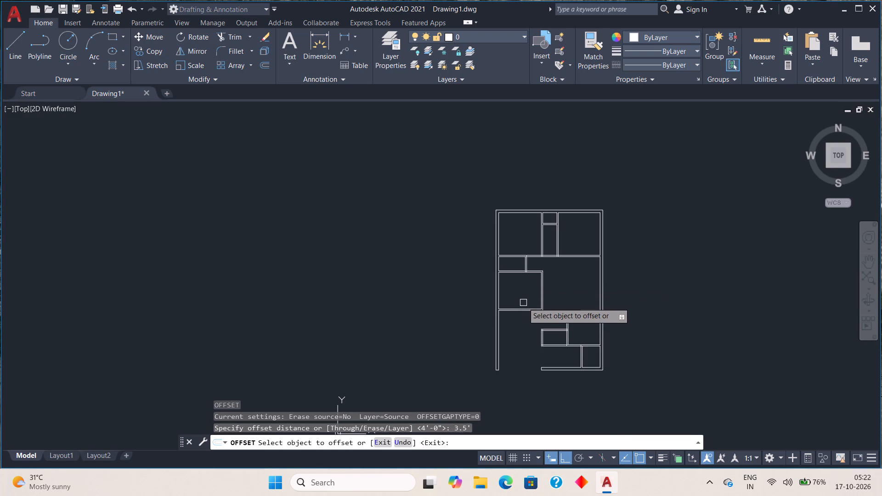
{"action": "scroll", "coordinate": [554, 264], "scroll_direction": "up", "scroll_amount": 2}
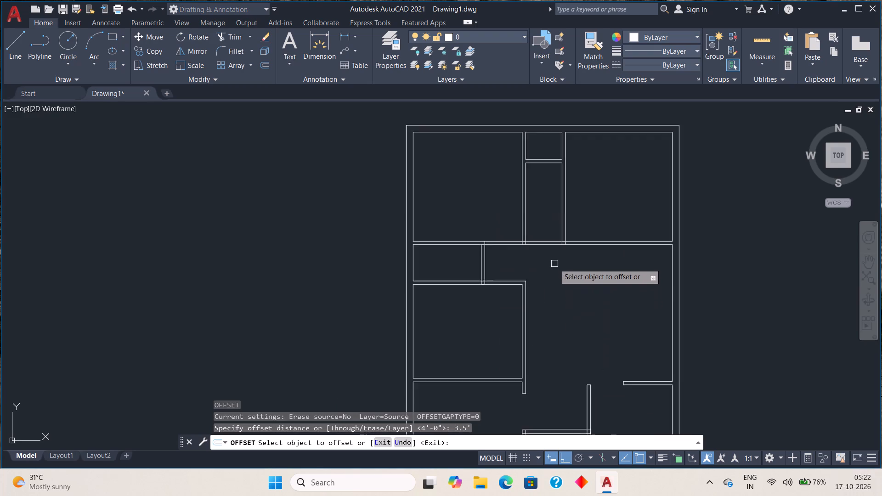
{"action": "scroll", "coordinate": [554, 264], "scroll_direction": "up", "scroll_amount": 2}
{"action": "middle_click_drag", "start_coordinate": [493, 241], "coordinate": [500, 303]}
{"action": "scroll", "coordinate": [493, 294], "scroll_direction": "up", "scroll_amount": 1}
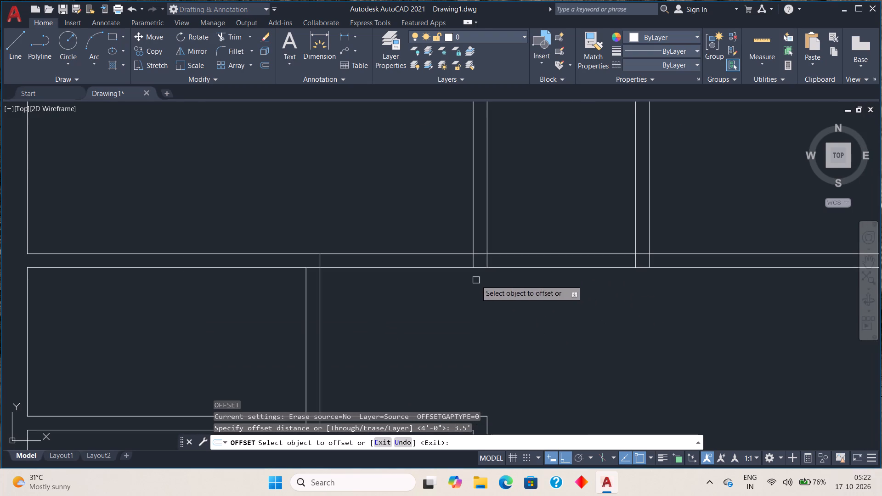
{"action": "left_click", "coordinate": [473, 259]}
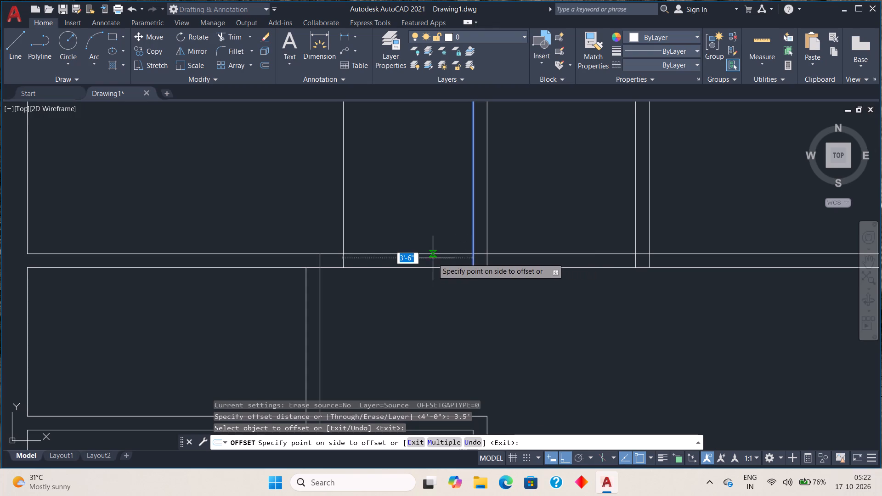
{"action": "left_click", "coordinate": [433, 258]}
{"action": "key", "text": "Escape"}
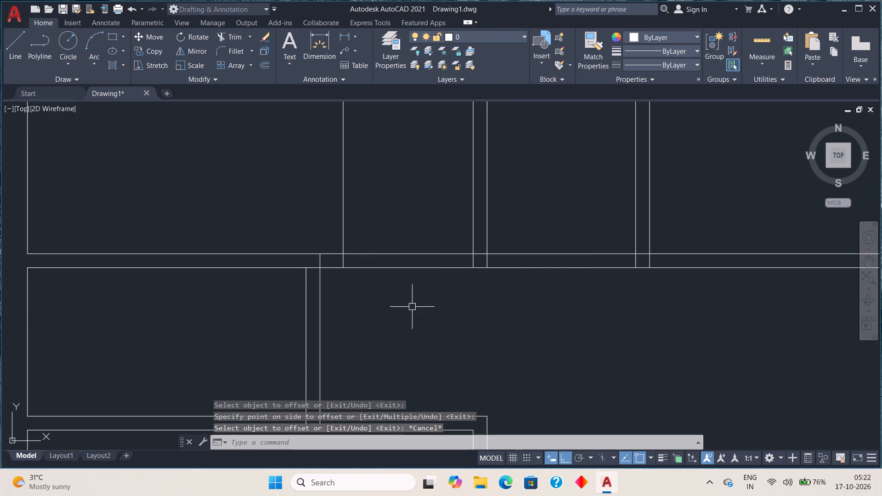
{"action": "key", "text": "Escape"}
{"action": "scroll", "coordinate": [401, 303], "scroll_direction": "down", "scroll_amount": 2}
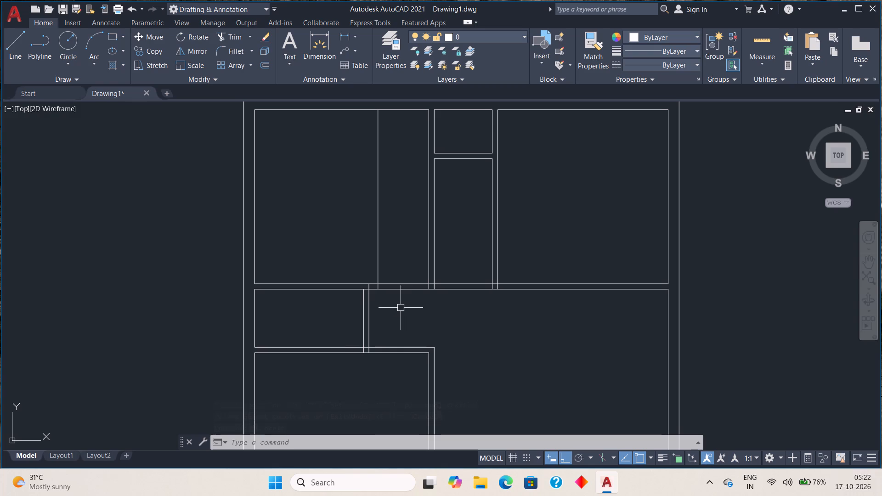
Trim the guide line inside the upper left room and its bottom partition between guide and right partition to form an opening.
{"action": "key", "text": "t"}
{"action": "key", "text": "r"}
{"action": "key", "text": "space"}
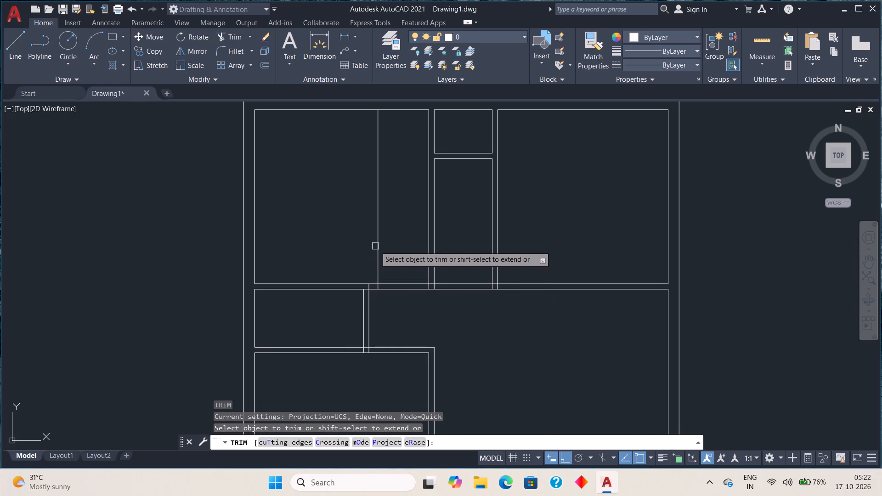
{"action": "left_click", "coordinate": [375, 246]}
{"action": "left_click_drag", "start_coordinate": [392, 272], "coordinate": [396, 293]}
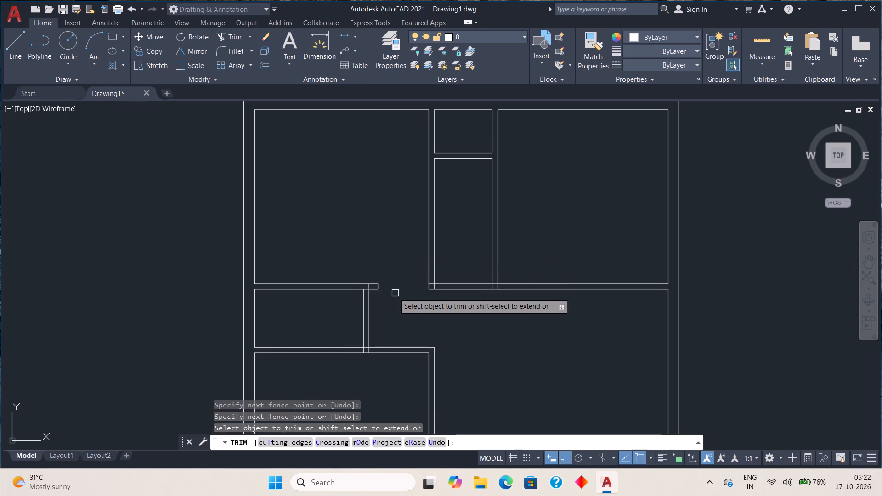
Trim the leftover line pieces where the short vertical partition meets the upper left room's bottom partition beside the opening.
{"action": "scroll", "coordinate": [368, 295], "scroll_direction": "up", "scroll_amount": 2}
{"action": "left_click", "coordinate": [360, 282]}
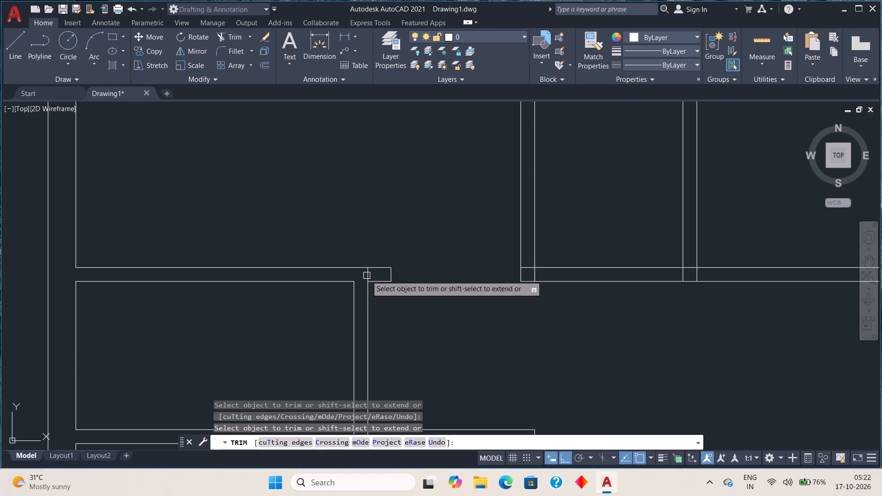
{"action": "left_click", "coordinate": [367, 275]}
{"action": "scroll", "coordinate": [302, 316], "scroll_direction": "down", "scroll_amount": 2}
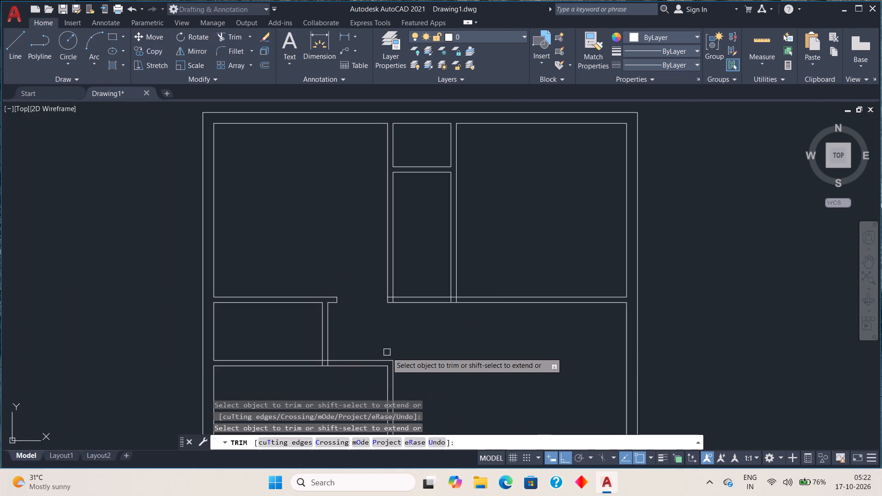
{"action": "key", "text": "Escape"}
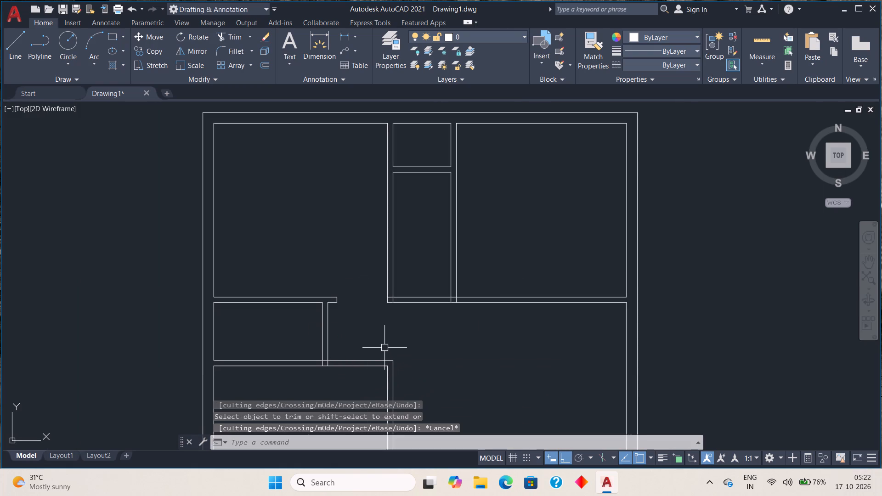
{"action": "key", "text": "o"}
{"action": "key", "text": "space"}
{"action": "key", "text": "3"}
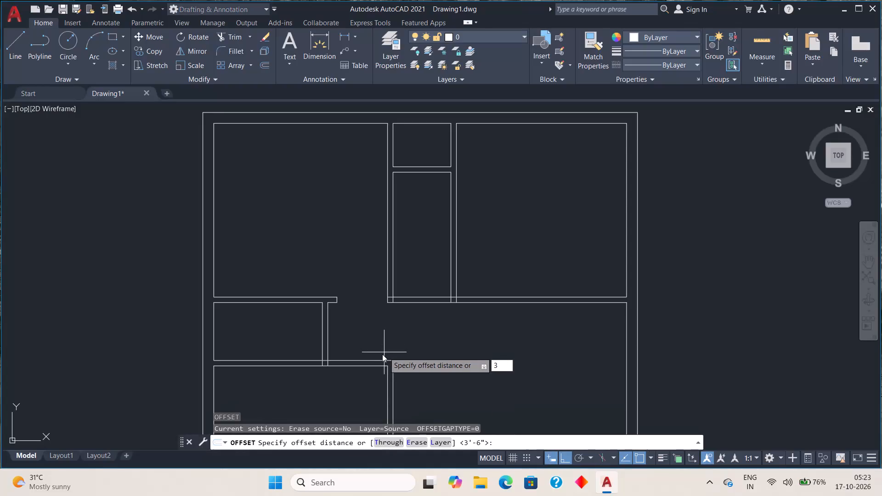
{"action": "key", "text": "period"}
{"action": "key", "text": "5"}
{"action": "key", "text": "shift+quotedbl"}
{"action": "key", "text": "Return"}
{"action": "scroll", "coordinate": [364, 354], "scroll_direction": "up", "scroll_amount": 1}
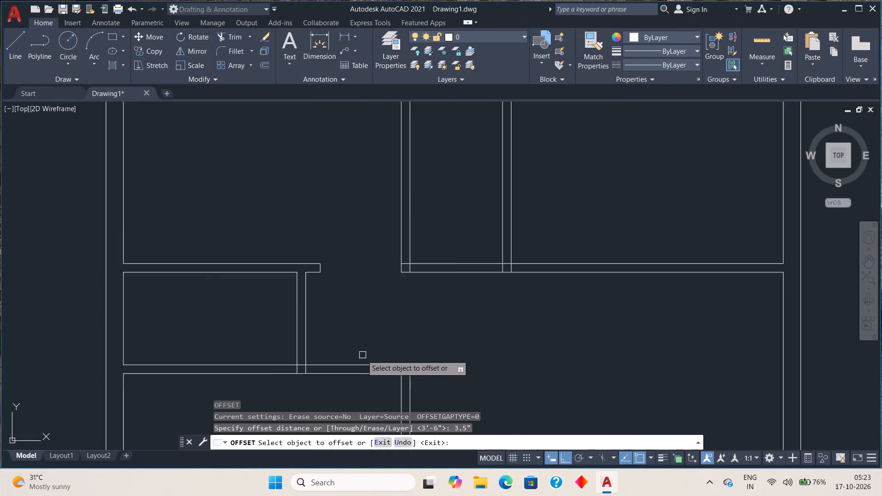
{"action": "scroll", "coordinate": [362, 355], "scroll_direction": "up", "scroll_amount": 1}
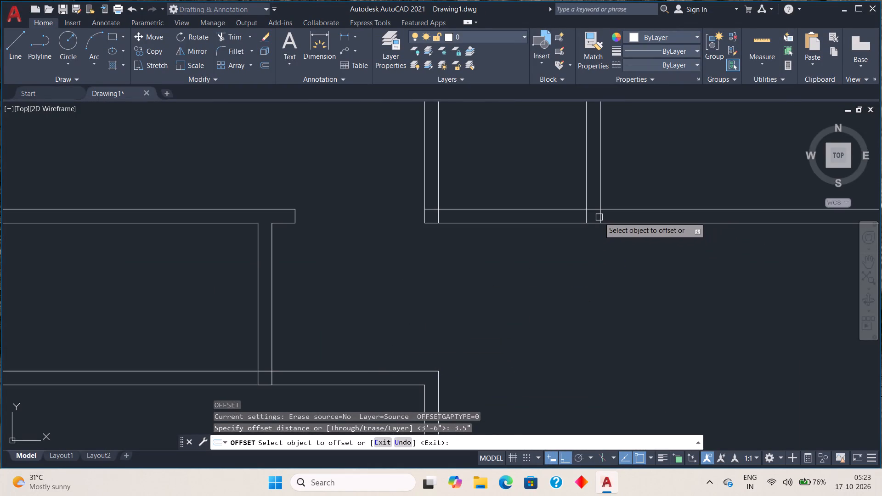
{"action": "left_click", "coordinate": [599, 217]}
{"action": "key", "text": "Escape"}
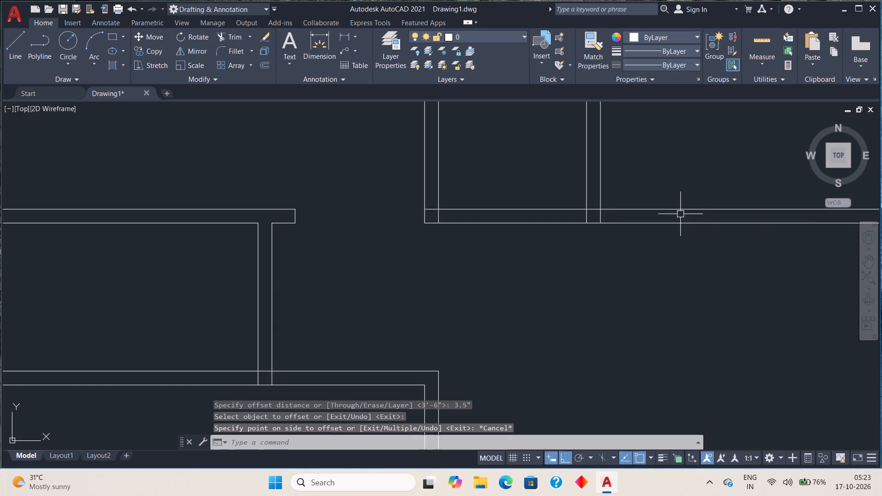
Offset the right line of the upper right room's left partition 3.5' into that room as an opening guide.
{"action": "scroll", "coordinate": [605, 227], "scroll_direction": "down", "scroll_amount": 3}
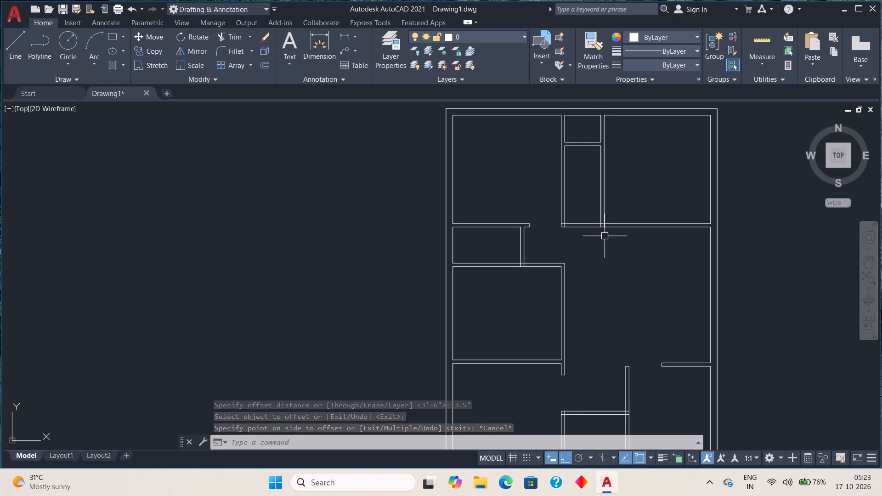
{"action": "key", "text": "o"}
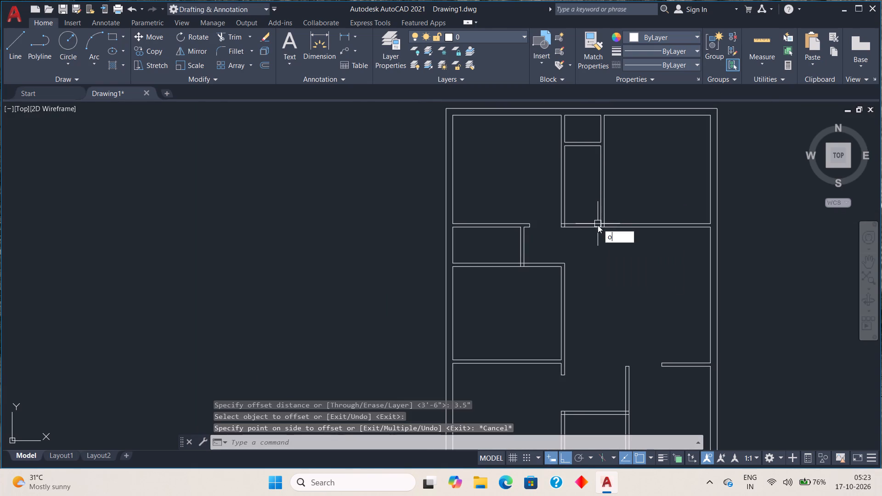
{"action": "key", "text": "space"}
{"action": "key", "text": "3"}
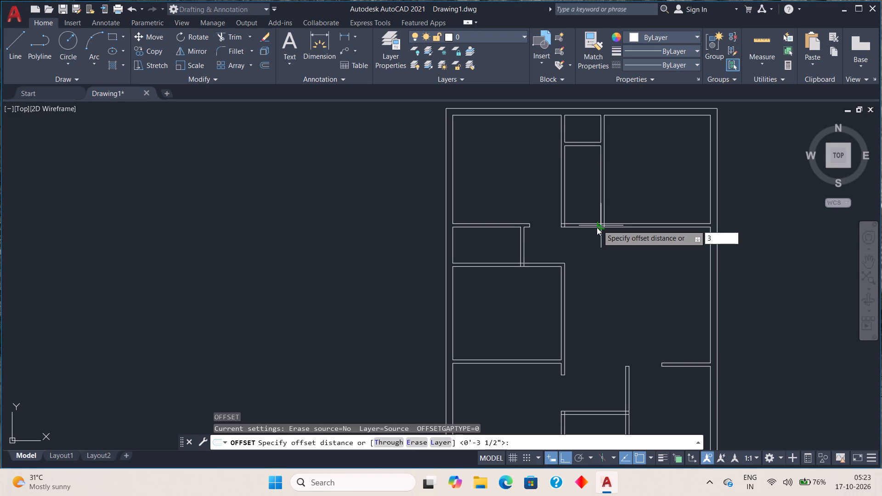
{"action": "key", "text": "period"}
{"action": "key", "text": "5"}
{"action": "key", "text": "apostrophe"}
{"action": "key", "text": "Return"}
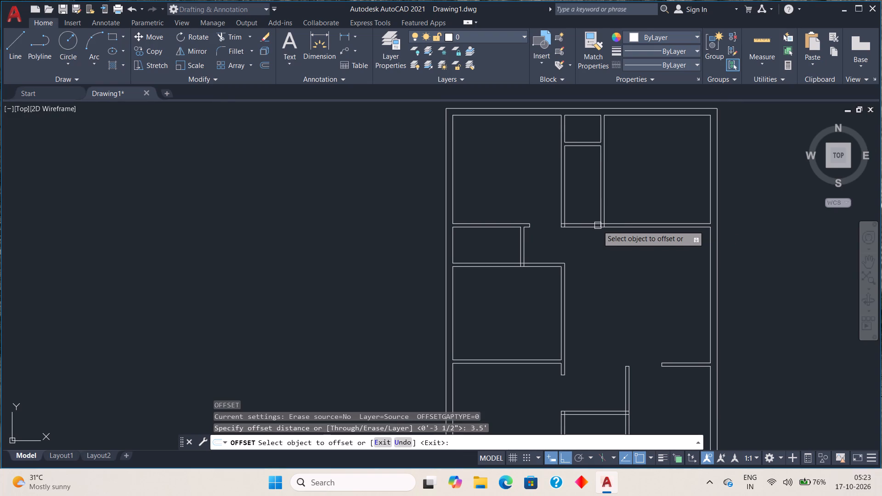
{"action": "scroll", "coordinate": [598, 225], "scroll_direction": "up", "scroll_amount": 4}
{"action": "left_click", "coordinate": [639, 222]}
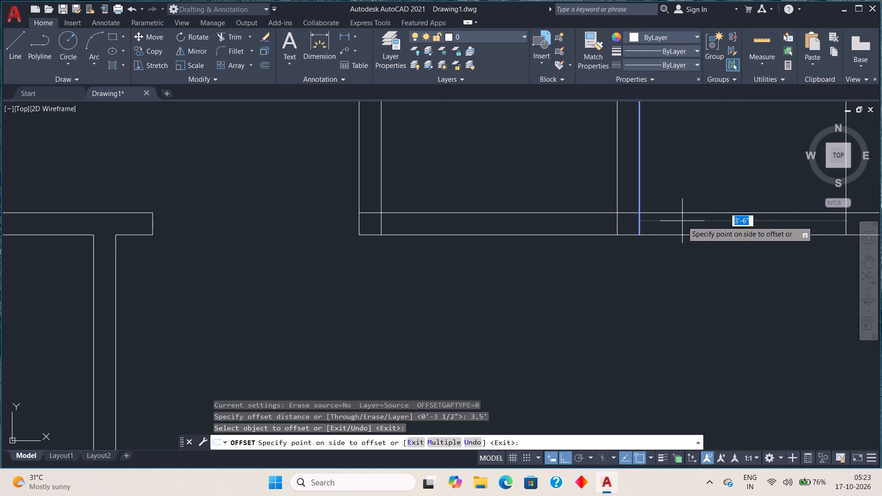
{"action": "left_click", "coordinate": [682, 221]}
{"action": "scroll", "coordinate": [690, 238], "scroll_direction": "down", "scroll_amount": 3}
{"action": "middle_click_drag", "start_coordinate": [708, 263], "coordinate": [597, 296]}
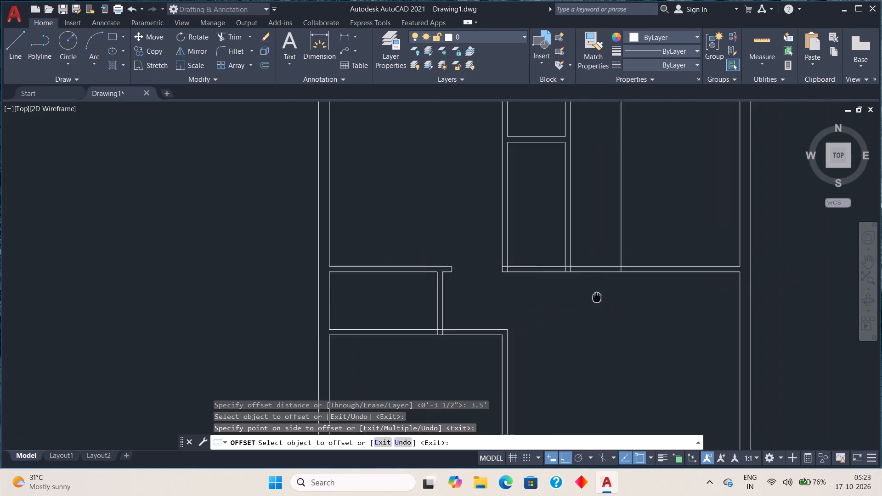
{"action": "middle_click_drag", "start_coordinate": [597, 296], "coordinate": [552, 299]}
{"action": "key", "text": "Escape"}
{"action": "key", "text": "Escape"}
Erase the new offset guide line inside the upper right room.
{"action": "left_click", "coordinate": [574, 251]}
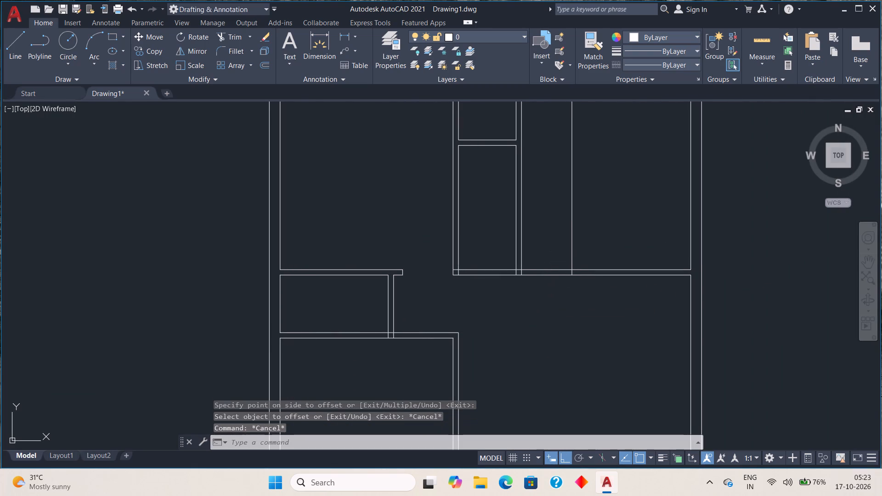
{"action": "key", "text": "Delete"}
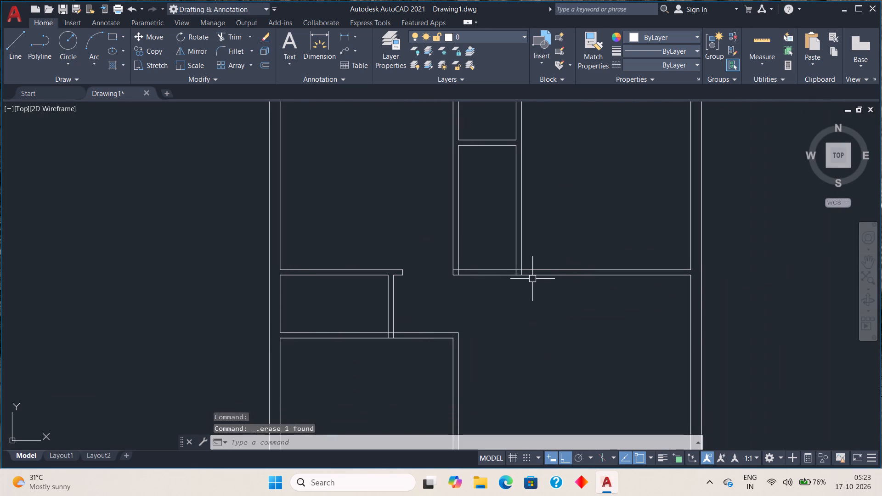
Offset the right line of the upper right room's left partition 3.5' into that room as an opening guide.
{"action": "key", "text": "o"}
{"action": "key", "text": "space"}
{"action": "key", "text": "3"}
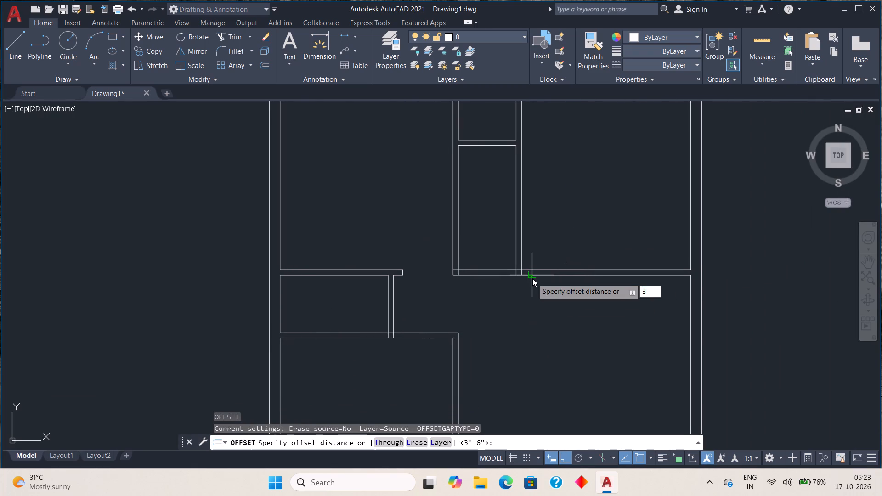
{"action": "key", "text": "period"}
{"action": "key", "text": "5"}
{"action": "key", "text": "apostrophe"}
{"action": "key", "text": "Return"}
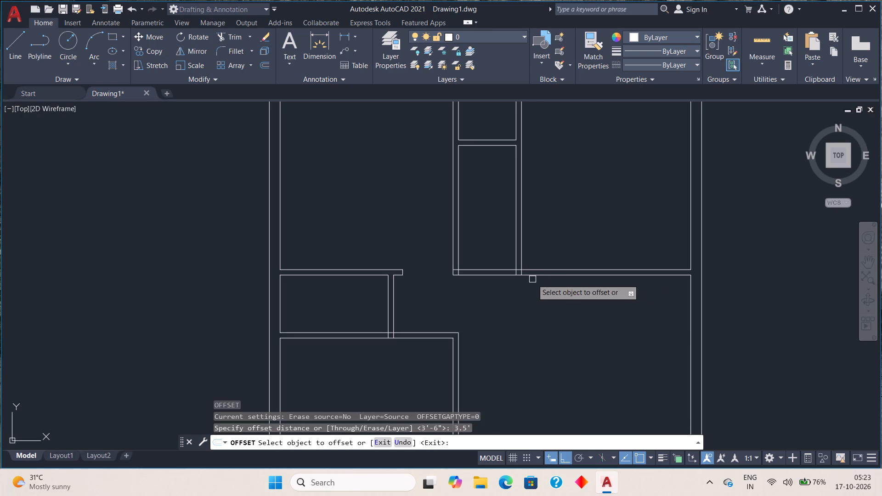
{"action": "scroll", "coordinate": [529, 275], "scroll_direction": "up", "scroll_amount": 3}
{"action": "left_click", "coordinate": [496, 269]}
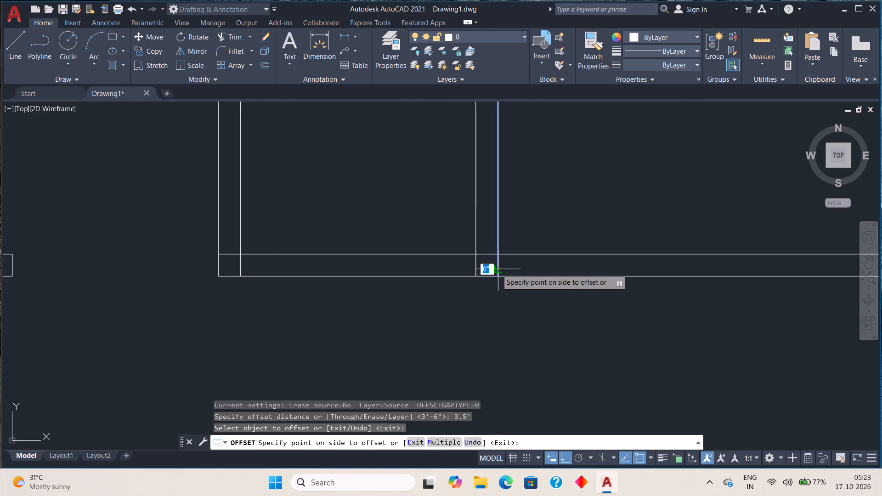
{"action": "left_click", "coordinate": [540, 263]}
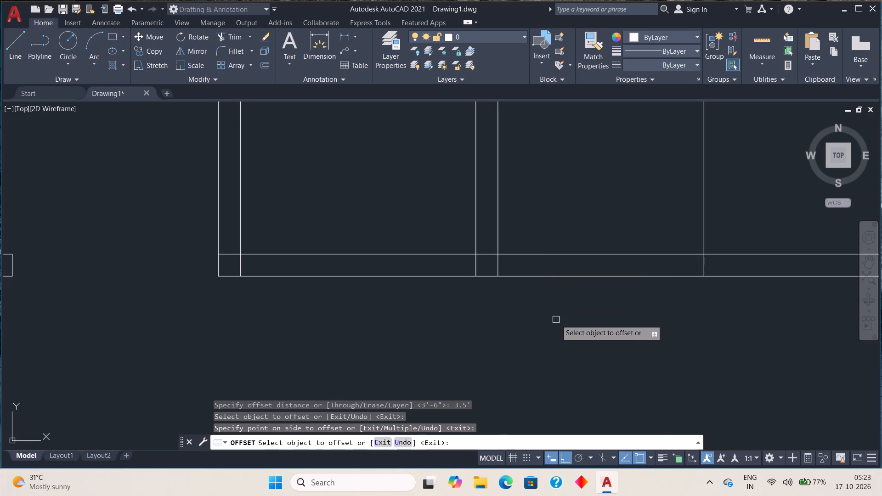
{"action": "key", "text": "Escape"}
Offset the right line of the narrow middle room's left partition 2.5' into that room as an opening guide.
{"action": "scroll", "coordinate": [560, 316], "scroll_direction": "down", "scroll_amount": 3}
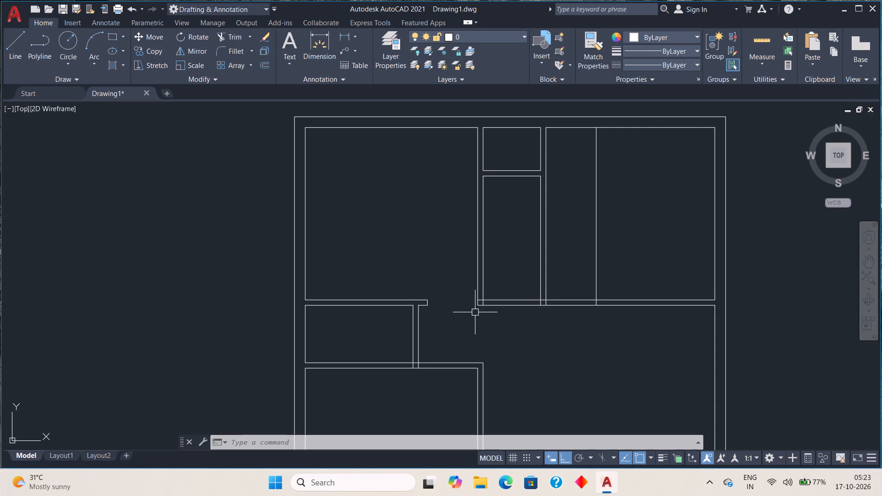
{"action": "type", "text": "o"}
{"action": "key", "text": "space"}
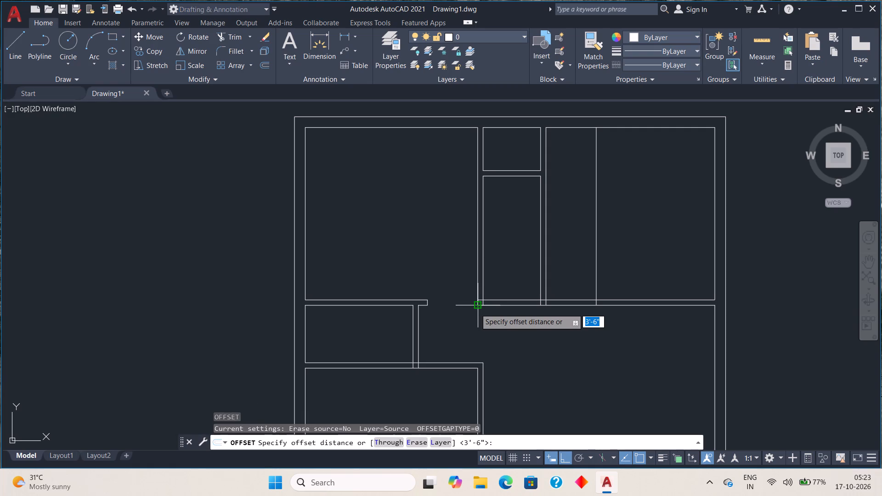
{"action": "key", "text": "2"}
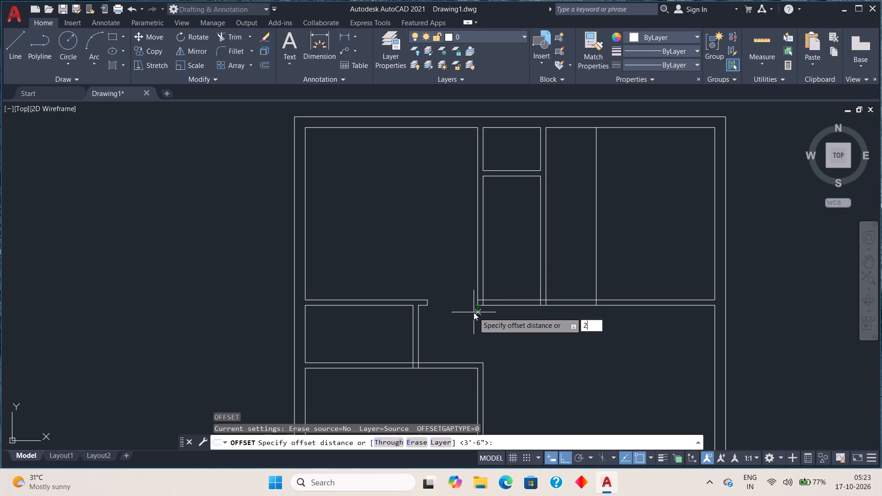
{"action": "key", "text": "period"}
{"action": "key", "text": "5"}
{"action": "key", "text": "apostrophe"}
{"action": "key", "text": "Return"}
{"action": "scroll", "coordinate": [479, 302], "scroll_direction": "up", "scroll_amount": 2}
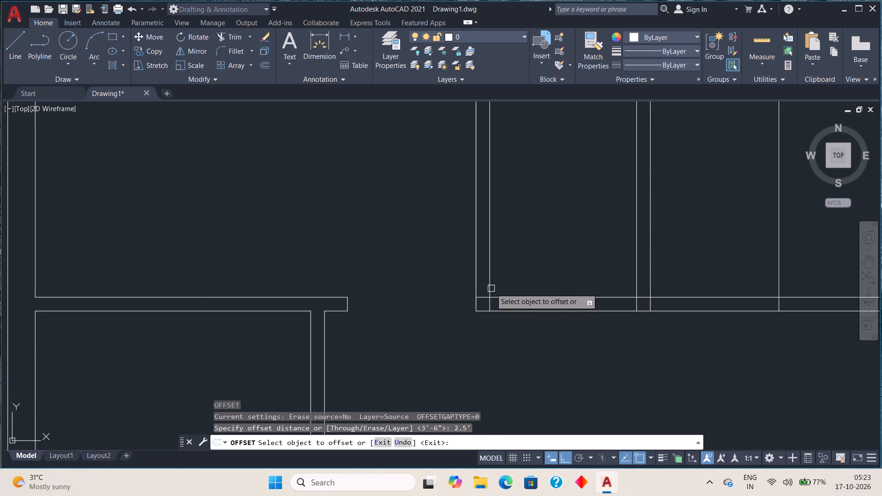
{"action": "left_click", "coordinate": [490, 303]}
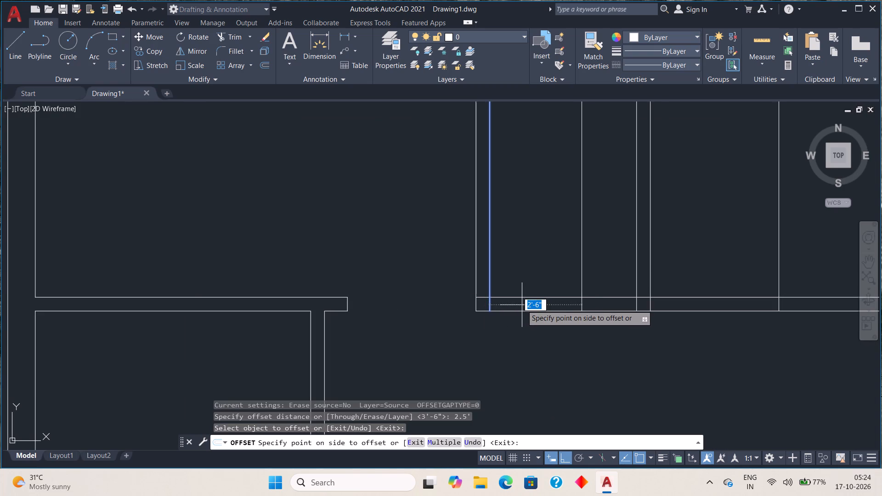
{"action": "left_click", "coordinate": [522, 305]}
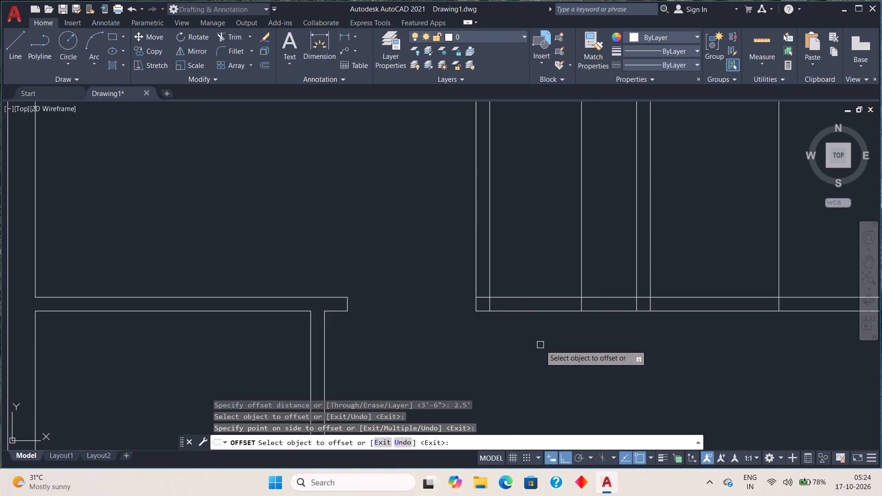
{"action": "key", "text": "Escape"}
{"action": "key", "text": "Escape"}
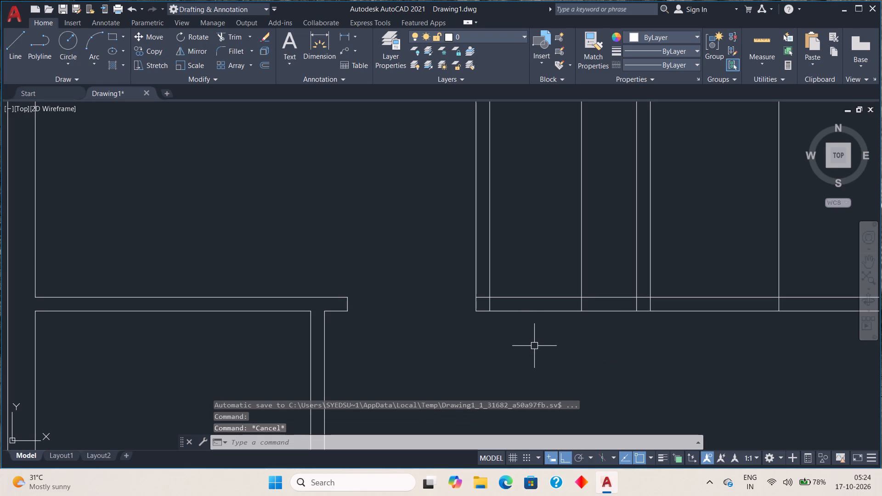
Trim the guide line inside the narrow middle room and its bottom partition between the left partition and guide to form an opening.
{"action": "scroll", "coordinate": [533, 344], "scroll_direction": "down", "scroll_amount": 3}
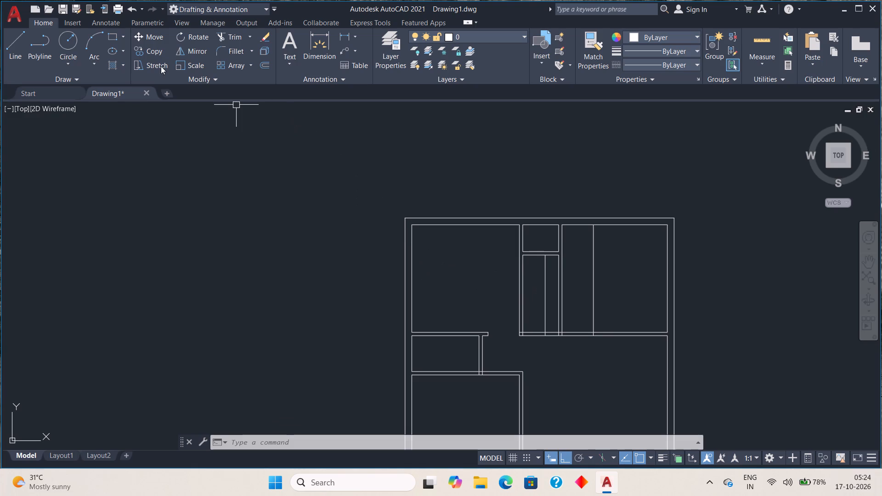
{"action": "left_click", "coordinate": [228, 35]}
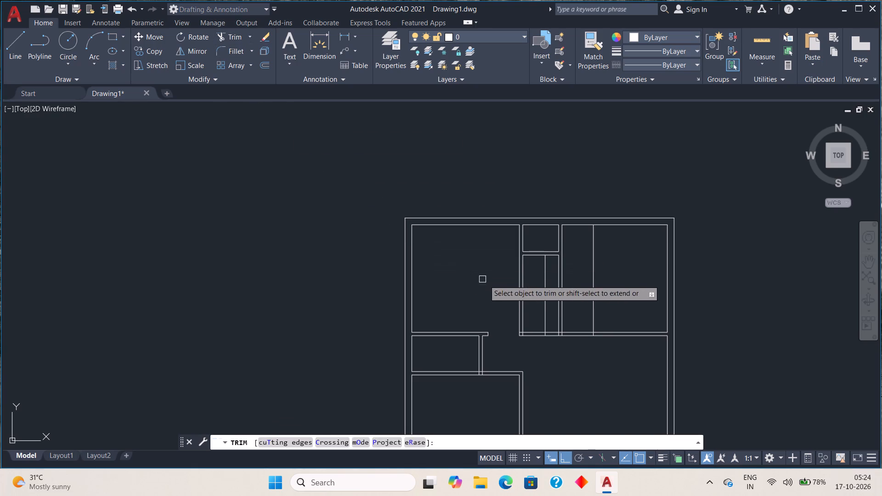
{"action": "left_click", "coordinate": [543, 314]}
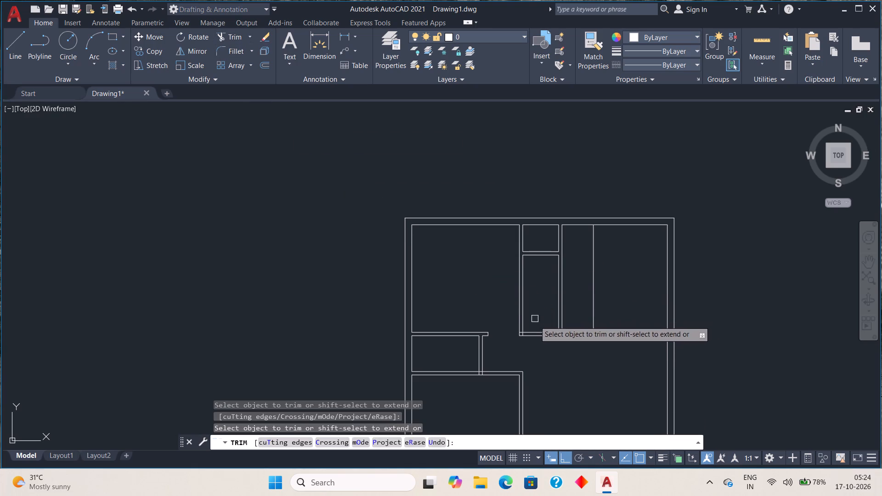
{"action": "left_click_drag", "start_coordinate": [535, 322], "coordinate": [537, 343]}
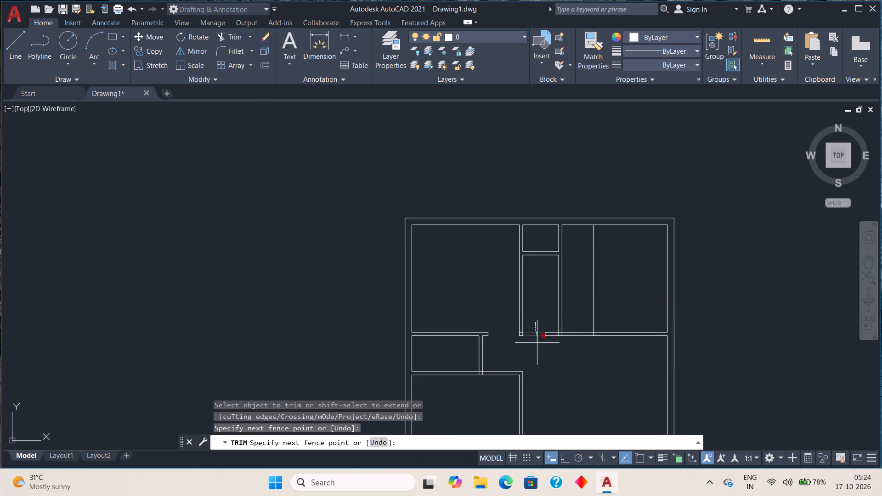
{"action": "left_click_drag", "start_coordinate": [537, 343], "coordinate": [537, 343]}
Trim the leftover line pieces where the narrow middle room's right partition meets its bottom partition.
{"action": "scroll", "coordinate": [555, 345], "scroll_direction": "up", "scroll_amount": 3}
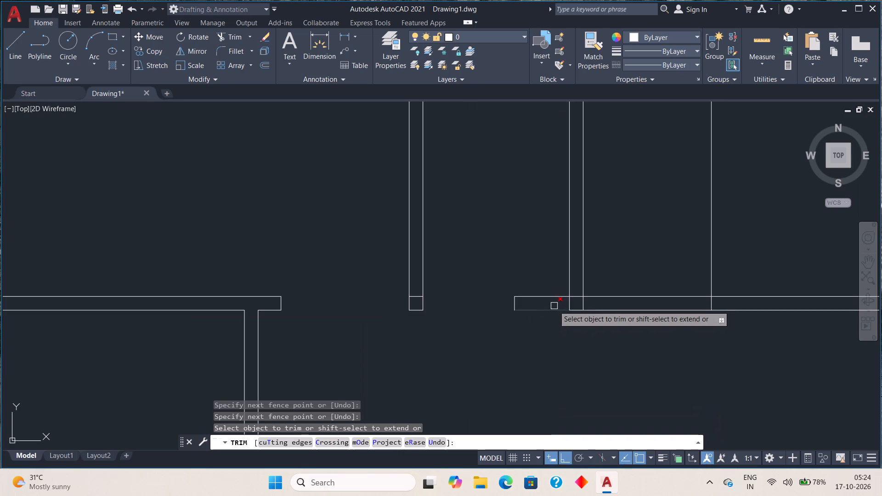
{"action": "left_click_drag", "start_coordinate": [559, 304], "coordinate": [572, 304]}
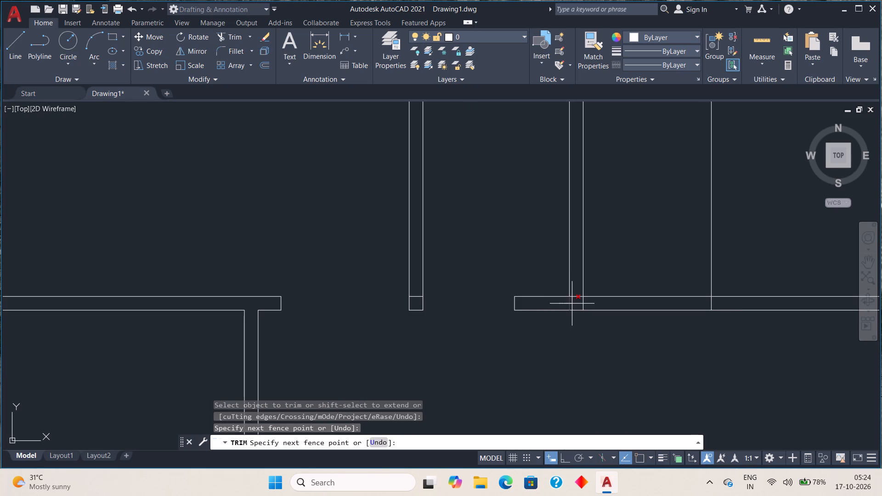
{"action": "left_click_drag", "start_coordinate": [572, 304], "coordinate": [577, 292]}
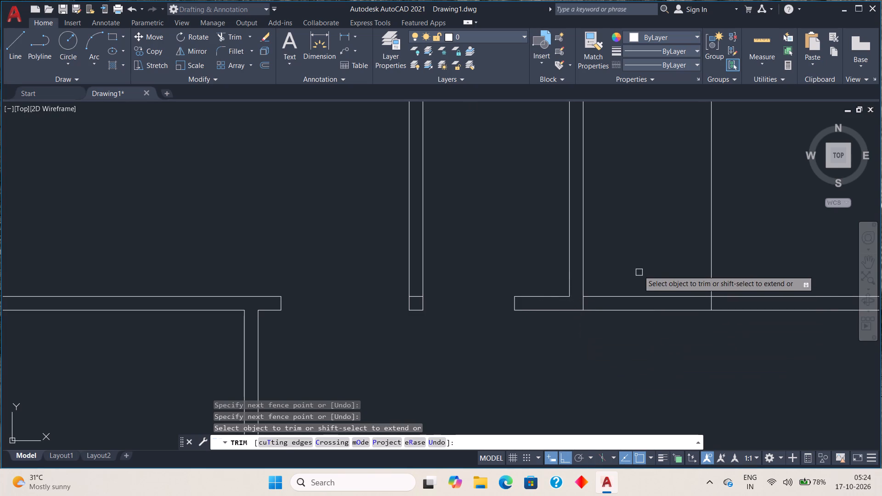
Trim the upper right room's bottom partition between its left partition and the guide line to form an opening.
{"action": "left_click_drag", "start_coordinate": [638, 262], "coordinate": [643, 319]}
{"action": "scroll", "coordinate": [642, 319], "scroll_direction": "down", "scroll_amount": 1}
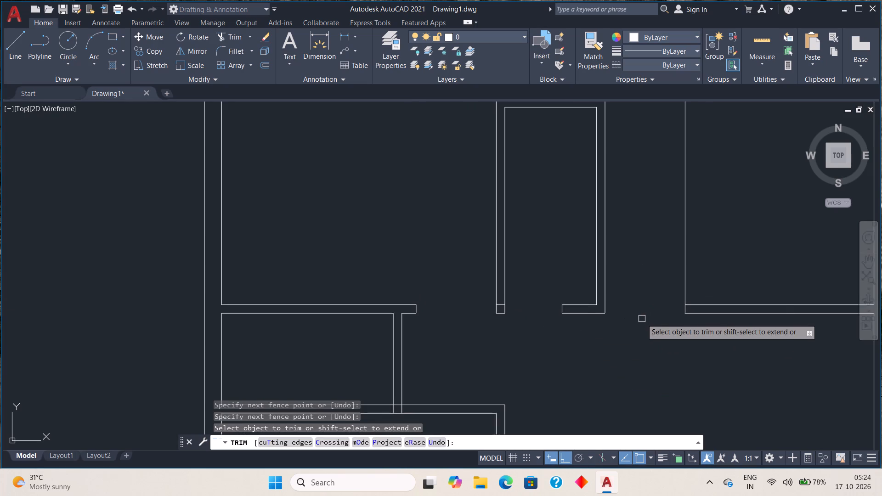
Trim away the remaining vertical guide line inside the upper right room.
{"action": "scroll", "coordinate": [641, 319], "scroll_direction": "down", "scroll_amount": 1}
{"action": "left_click", "coordinate": [669, 276]}
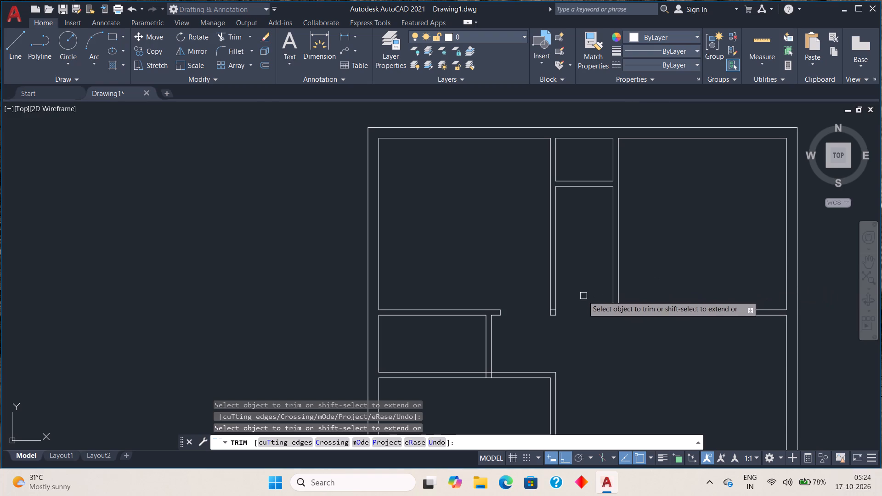
Trim the short leftover line across the lower end of the narrow middle room's left partition.
{"action": "scroll", "coordinate": [559, 310], "scroll_direction": "up", "scroll_amount": 3}
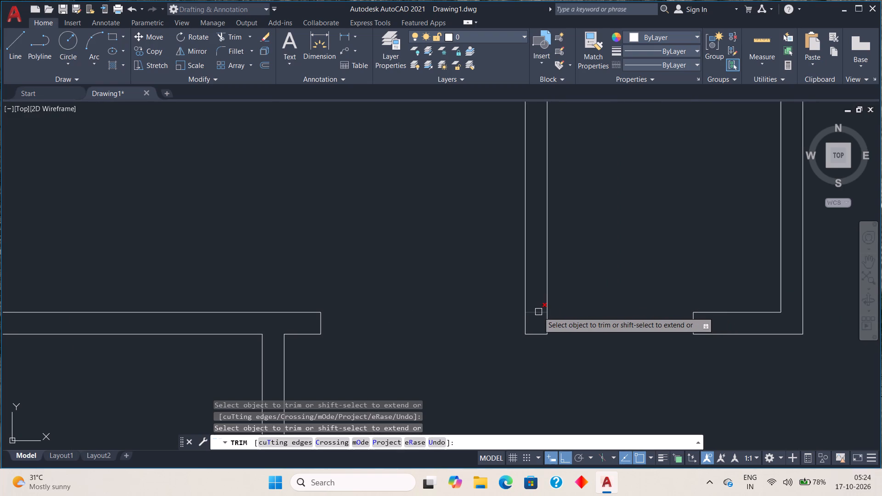
{"action": "left_click", "coordinate": [538, 312]}
{"action": "scroll", "coordinate": [613, 349], "scroll_direction": "down", "scroll_amount": 4}
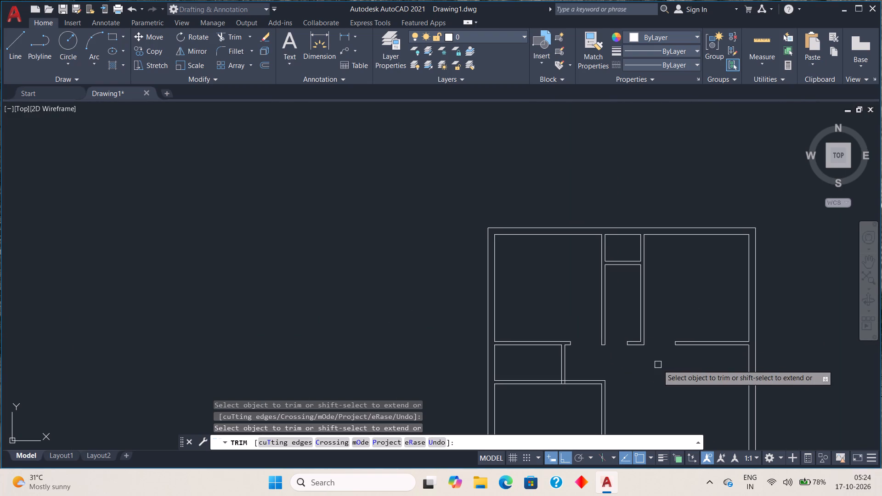
{"action": "middle_click_drag", "start_coordinate": [656, 363], "coordinate": [639, 209]}
{"action": "middle_click_drag", "start_coordinate": [611, 299], "coordinate": [611, 245]}
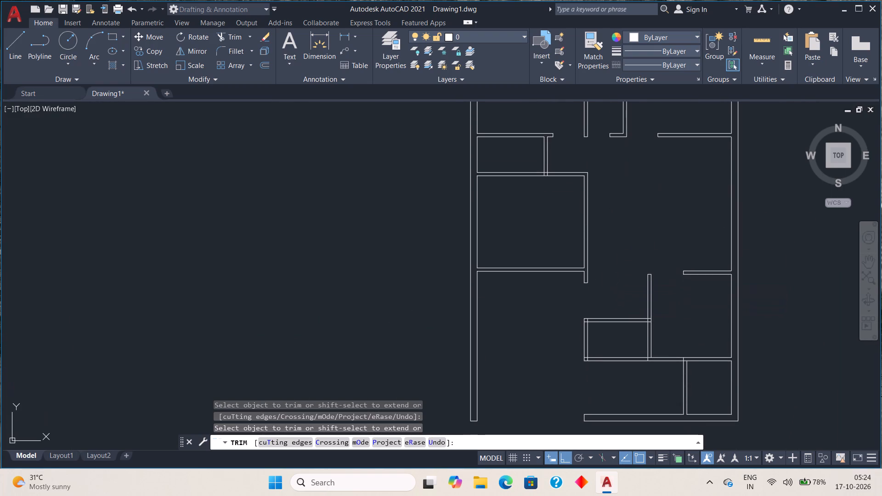
{"action": "key", "text": "Escape"}
{"action": "key", "text": "Escape"}
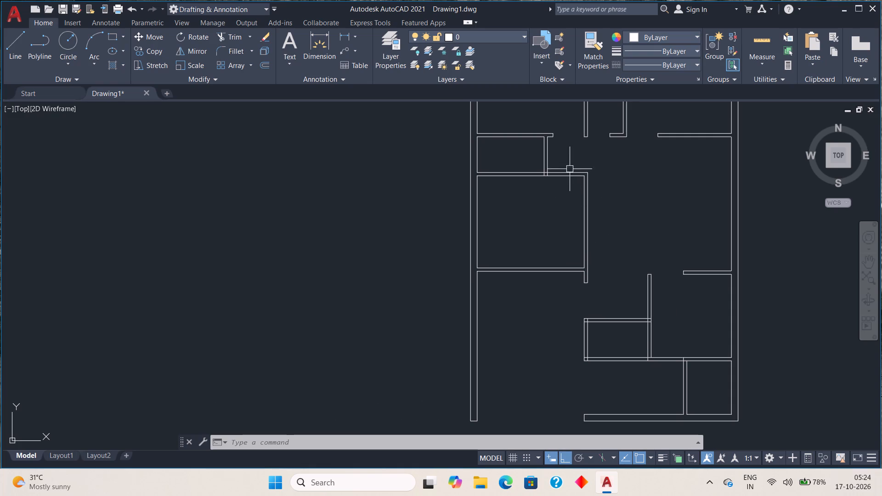
Stretch the inner line of the middle left room's right partition up to the upper line of its top partition.
{"action": "scroll", "coordinate": [565, 146], "scroll_direction": "up", "scroll_amount": 3}
{"action": "middle_click_drag", "start_coordinate": [558, 154], "coordinate": [534, 222]}
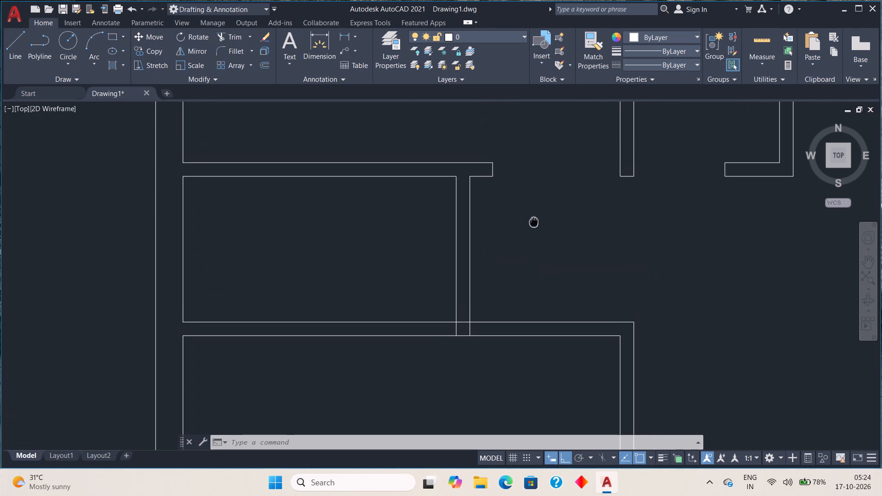
{"action": "middle_click_drag", "start_coordinate": [534, 222], "coordinate": [533, 222]}
{"action": "left_click", "coordinate": [620, 345]}
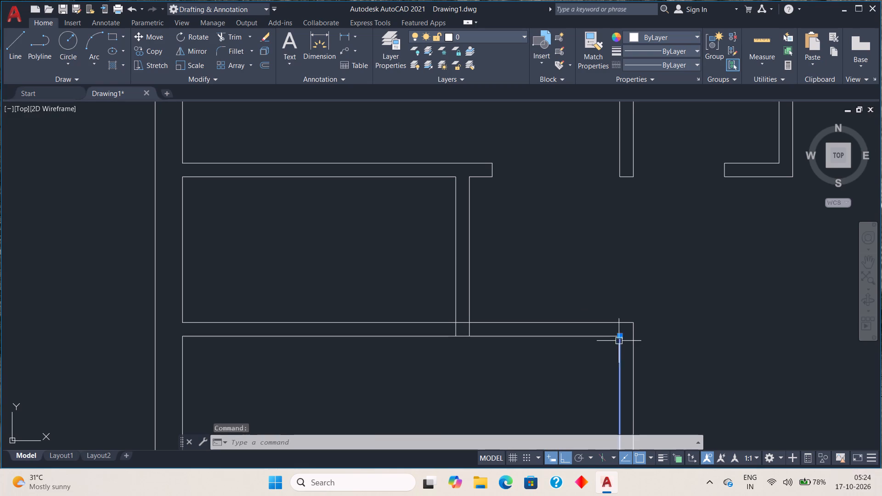
{"action": "left_click", "coordinate": [618, 337]}
{"action": "left_click", "coordinate": [616, 323]}
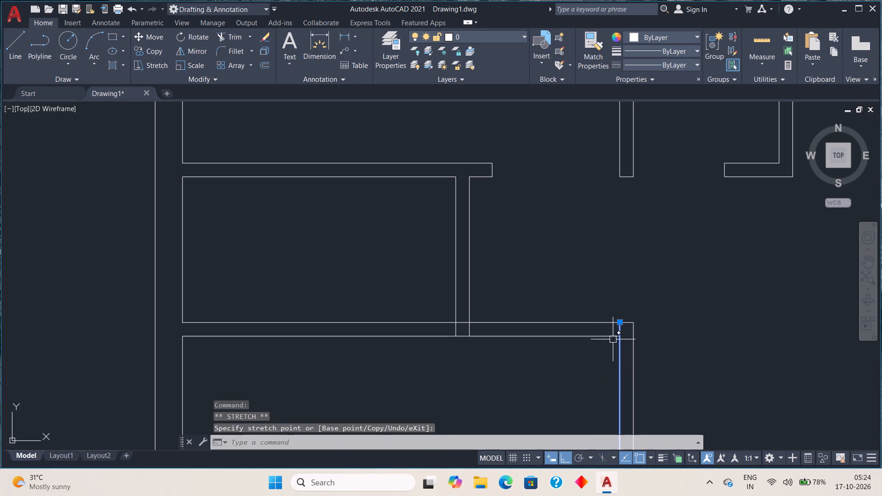
{"action": "key", "text": "Escape"}
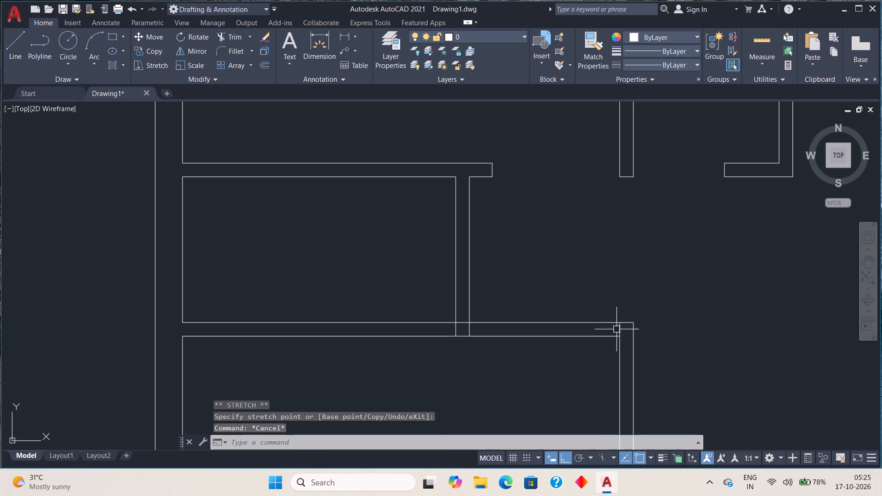
Offset the inner line of the middle left room's right partition 3.5' into that room as an opening guide.
{"action": "key", "text": "o"}
{"action": "key", "text": "space"}
{"action": "key", "text": "3"}
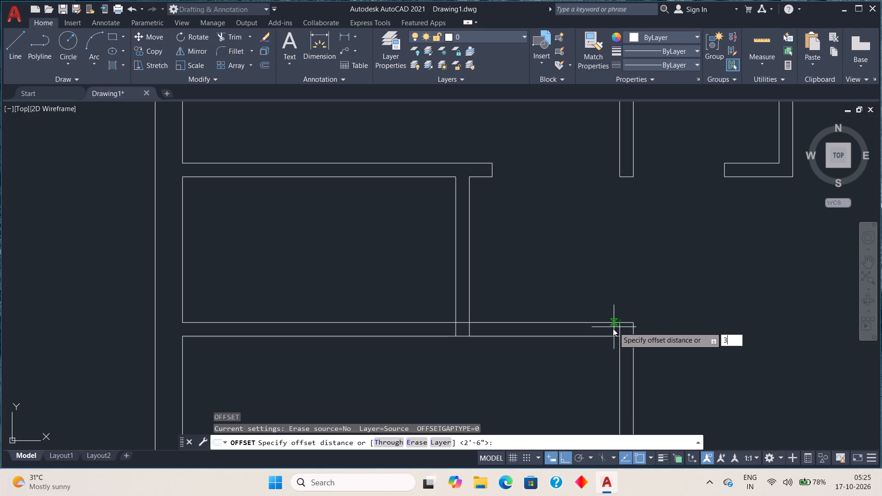
{"action": "key", "text": "period"}
{"action": "key", "text": "5"}
{"action": "key", "text": "BackSpace"}
{"action": "type", "text": "5'"}
{"action": "key", "text": "Return"}
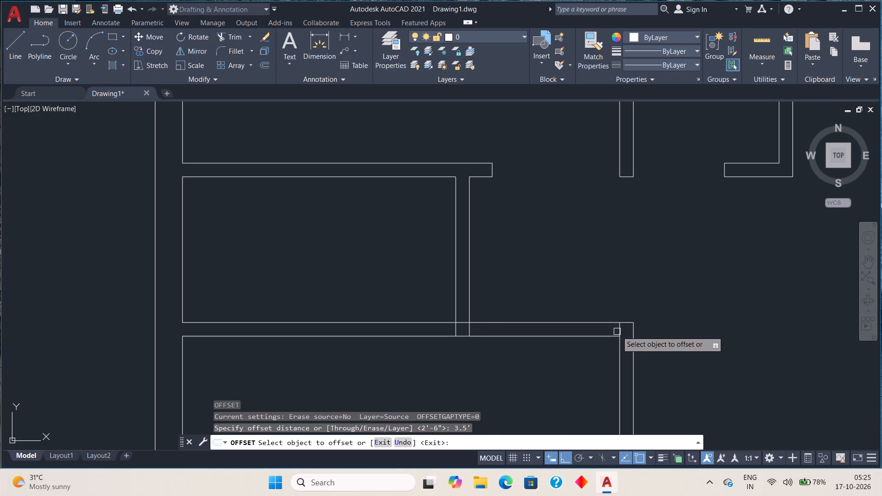
{"action": "left_click", "coordinate": [617, 331]}
{"action": "left_click", "coordinate": [551, 335]}
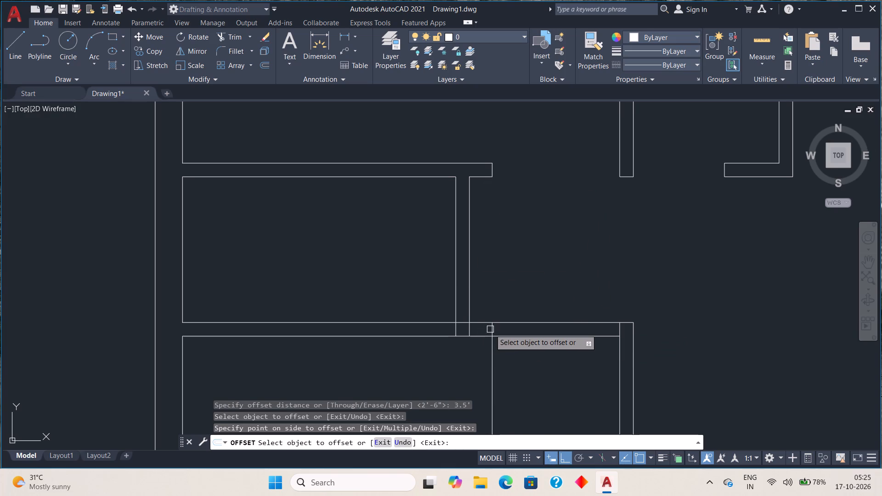
{"action": "key", "text": "Escape"}
{"action": "key", "text": "Escape"}
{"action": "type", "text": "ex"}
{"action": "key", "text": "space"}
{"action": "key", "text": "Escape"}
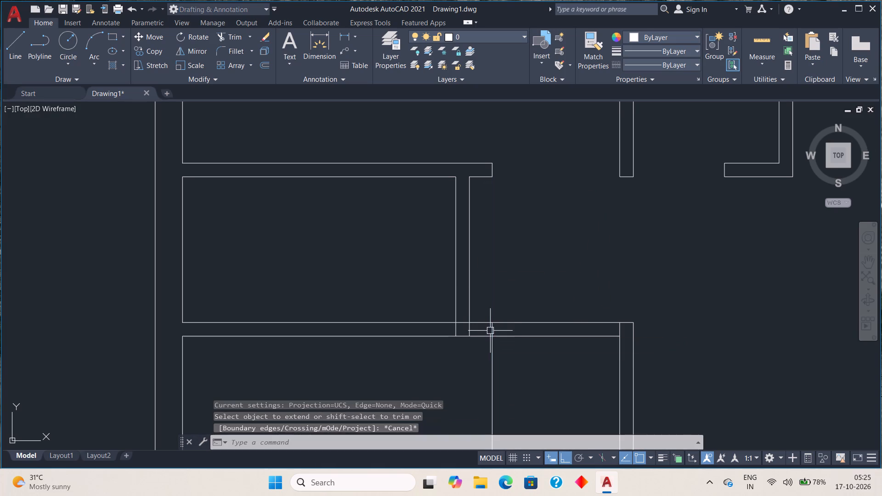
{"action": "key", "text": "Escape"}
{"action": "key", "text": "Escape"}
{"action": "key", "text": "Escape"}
Trim the guide line inside the middle left room and its top partition between the guide and right partition to form an opening.
{"action": "scroll", "coordinate": [529, 356], "scroll_direction": "down", "scroll_amount": 1}
{"action": "middle_click_drag", "start_coordinate": [537, 372], "coordinate": [535, 366]}
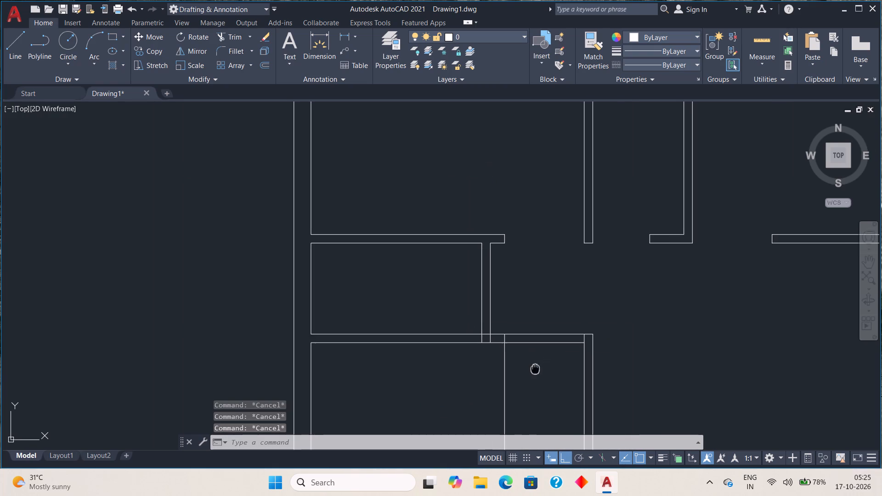
{"action": "middle_click_drag", "start_coordinate": [535, 366], "coordinate": [537, 279]}
{"action": "type", "text": "tr"}
{"action": "key", "text": "space"}
{"action": "left_click", "coordinate": [506, 289]}
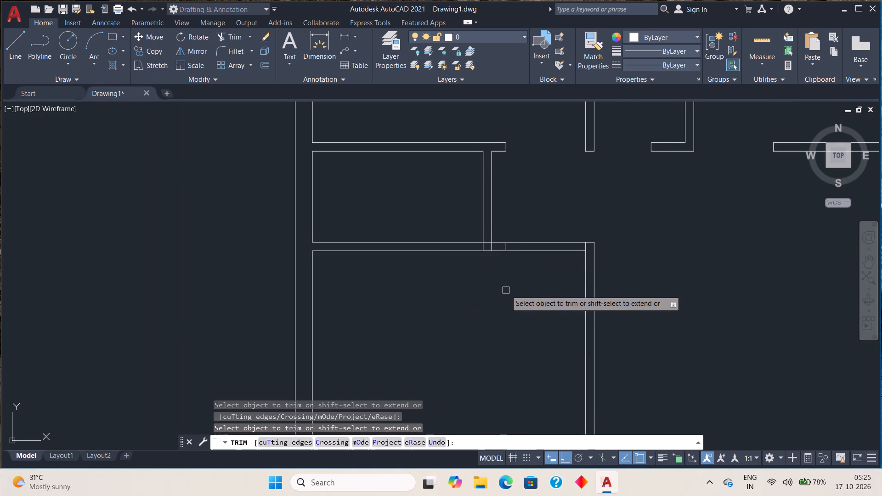
{"action": "left_click_drag", "start_coordinate": [534, 221], "coordinate": [537, 264]}
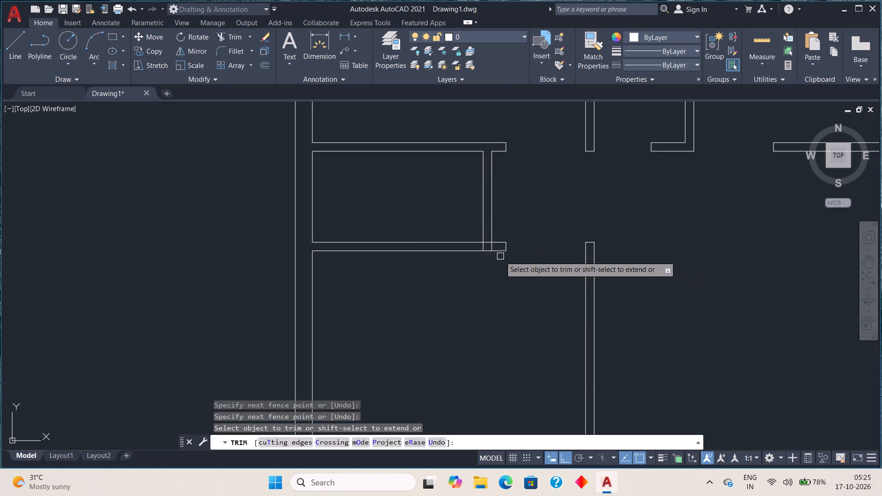
Trim the leftover line pieces where the small left room's right partition meets its bottom partition.
{"action": "scroll", "coordinate": [500, 256], "scroll_direction": "up", "scroll_amount": 1}
{"action": "left_click", "coordinate": [474, 242]}
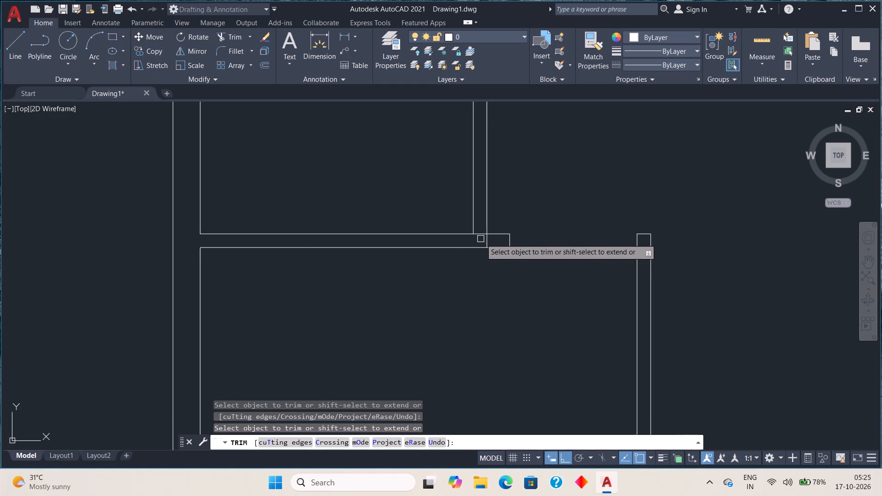
{"action": "left_click", "coordinate": [481, 233]}
{"action": "left_click", "coordinate": [490, 242]}
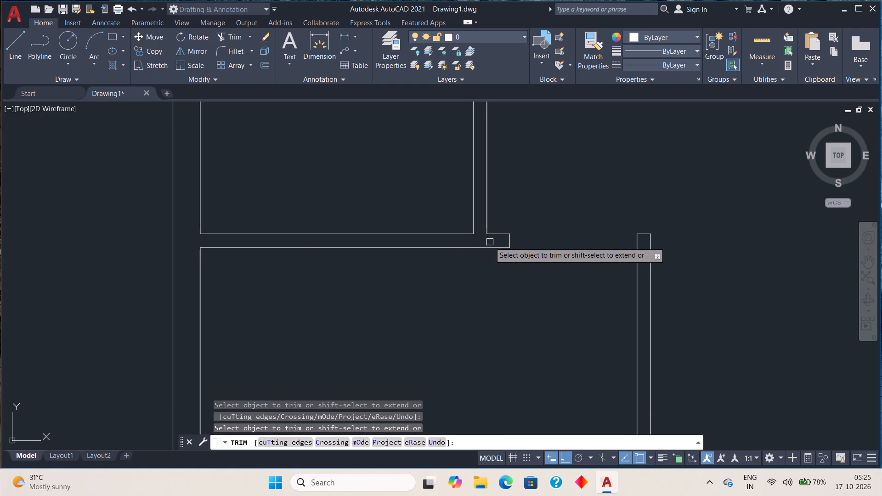
{"action": "scroll", "coordinate": [521, 277], "scroll_direction": "down", "scroll_amount": 1}
{"action": "middle_click_drag", "start_coordinate": [543, 208], "coordinate": [543, 228]}
{"action": "scroll", "coordinate": [543, 228], "scroll_direction": "down", "scroll_amount": 2}
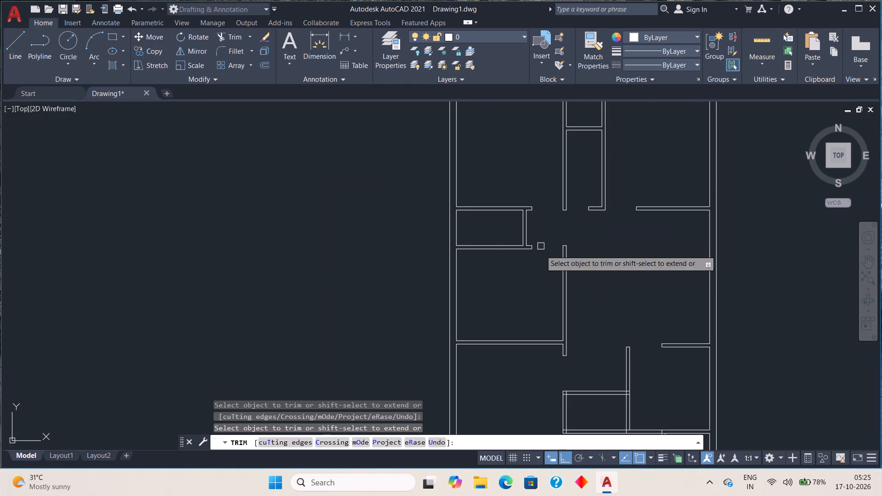
{"action": "middle_click_drag", "start_coordinate": [539, 292], "coordinate": [536, 223]}
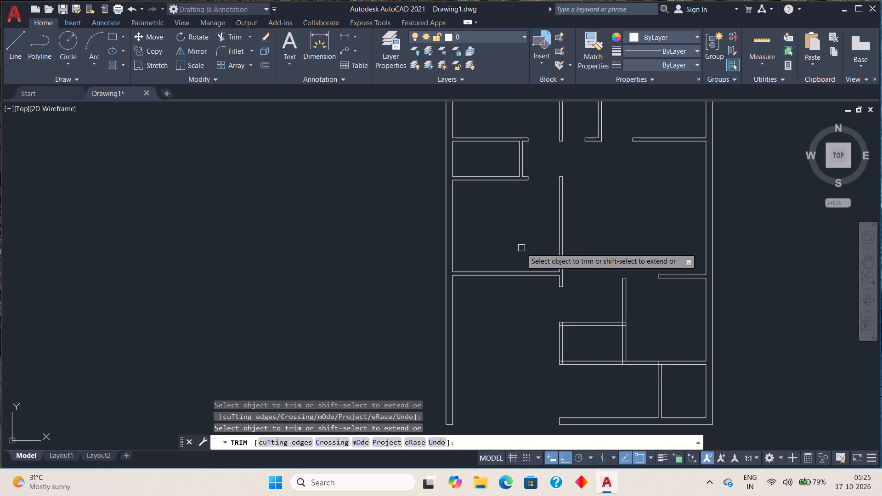
{"action": "middle_click_drag", "start_coordinate": [528, 213], "coordinate": [519, 245]}
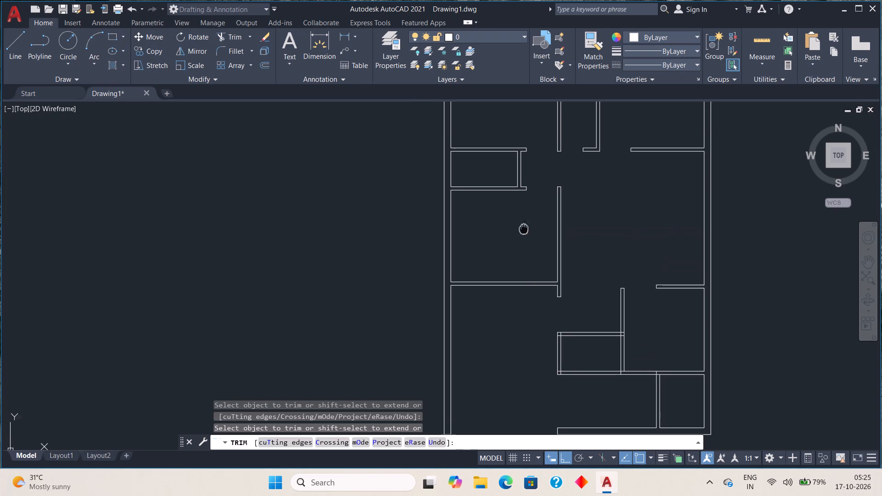
{"action": "middle_click_drag", "start_coordinate": [519, 245], "coordinate": [495, 296]}
{"action": "key", "text": "Escape"}
{"action": "key", "text": "Escape"}
Extend the inner line of the small left room's right partition up to the upper line of its top partition.
{"action": "scroll", "coordinate": [488, 240], "scroll_direction": "up", "scroll_amount": 2}
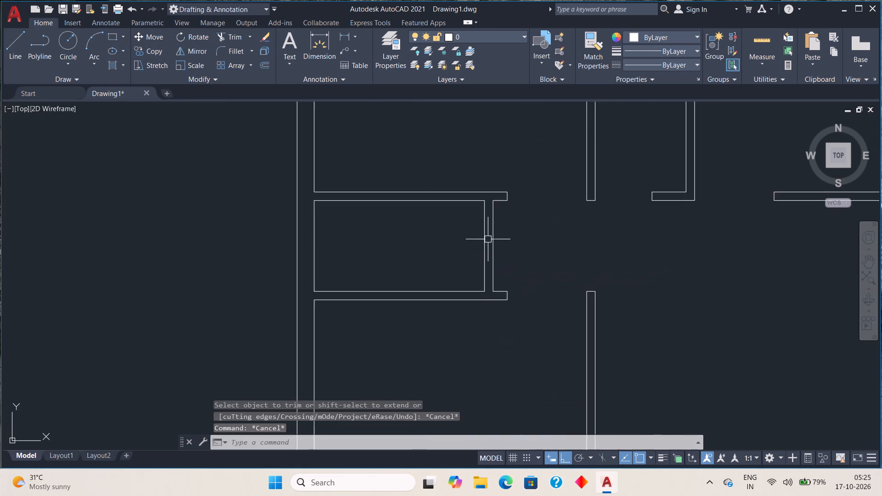
{"action": "scroll", "coordinate": [488, 239], "scroll_direction": "up", "scroll_amount": 1}
{"action": "middle_click_drag", "start_coordinate": [544, 210], "coordinate": [535, 307]}
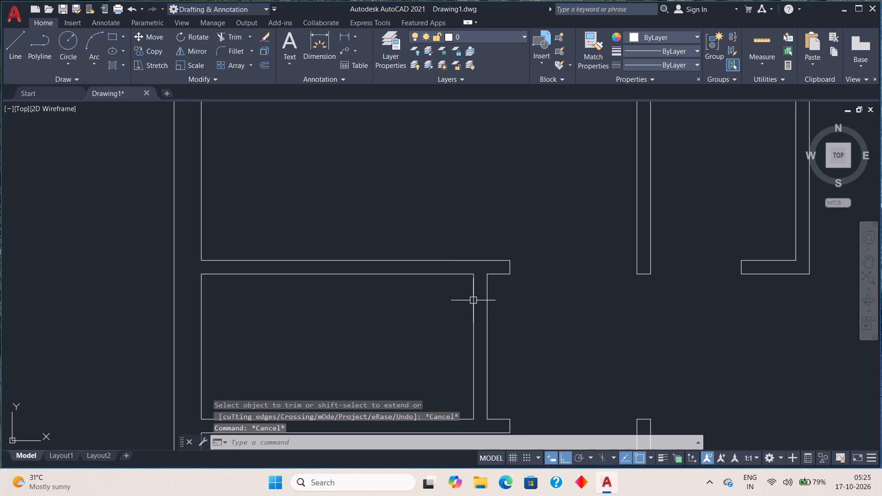
{"action": "left_click", "coordinate": [473, 300]}
{"action": "key", "text": "Escape"}
{"action": "type", "text": "ex"}
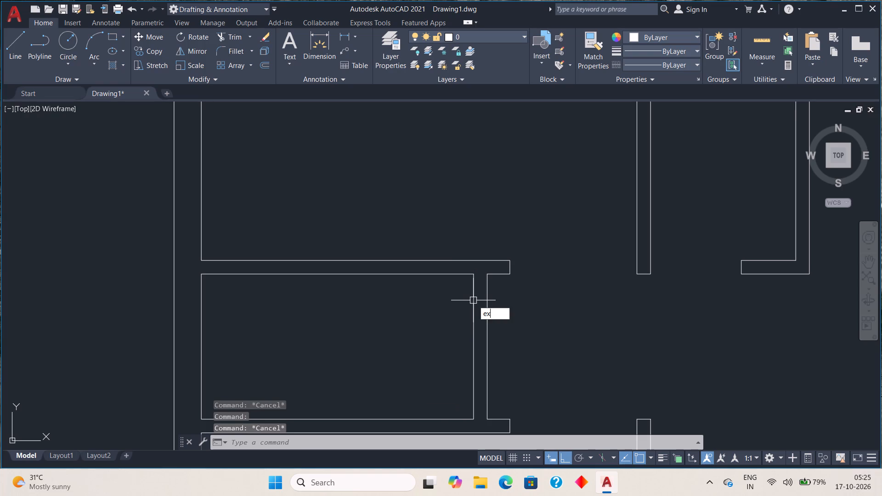
{"action": "key", "text": "space"}
{"action": "left_click", "coordinate": [473, 300]}
{"action": "key", "text": "Escape"}
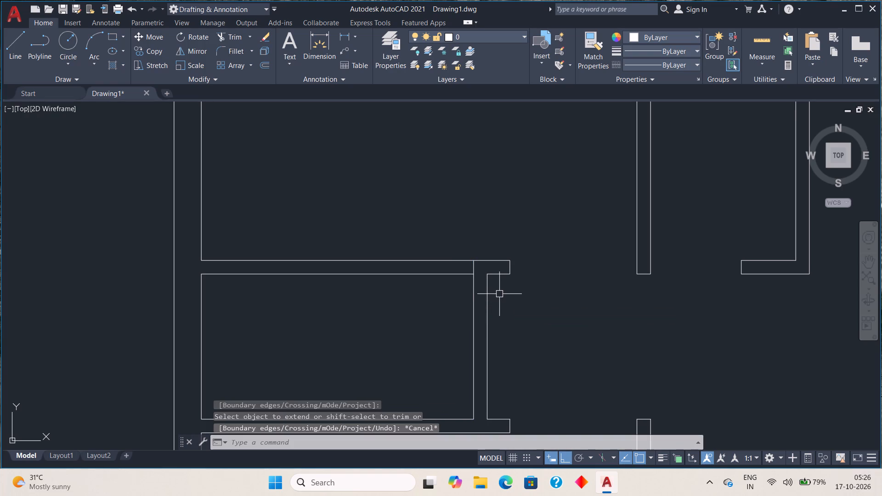
Offset the inner line of the small left room's right partition 2.5' into that room as an opening guide.
{"action": "key", "text": "o"}
{"action": "key", "text": "space"}
{"action": "key", "text": "2"}
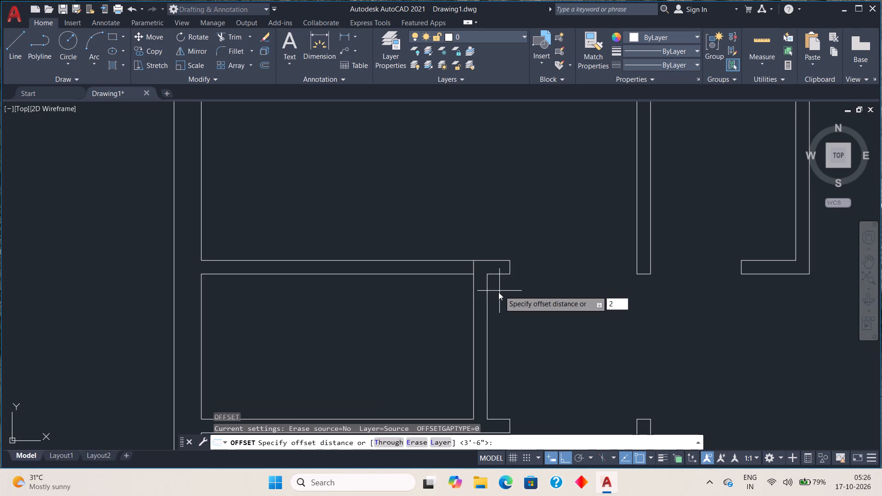
{"action": "type", "text": ".5"}
{"action": "key", "text": "apostrophe"}
{"action": "key", "text": "Return"}
{"action": "left_click", "coordinate": [474, 268]}
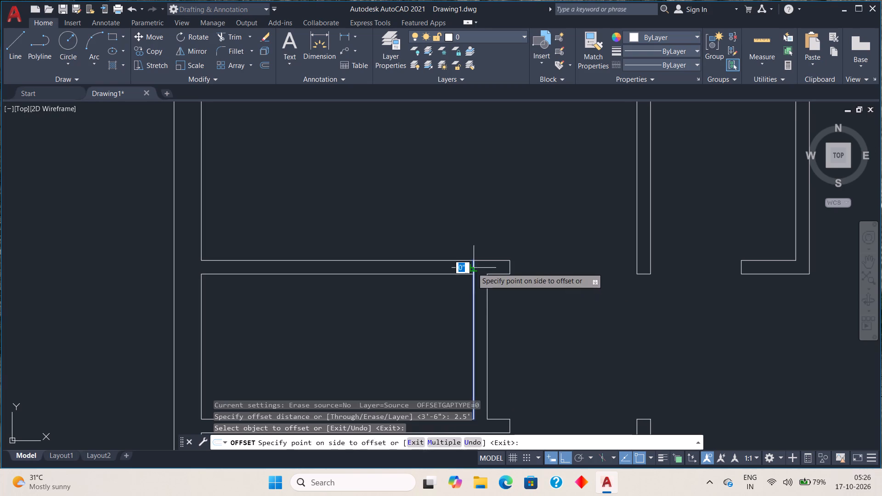
{"action": "left_click", "coordinate": [424, 288]}
{"action": "key", "text": "Escape"}
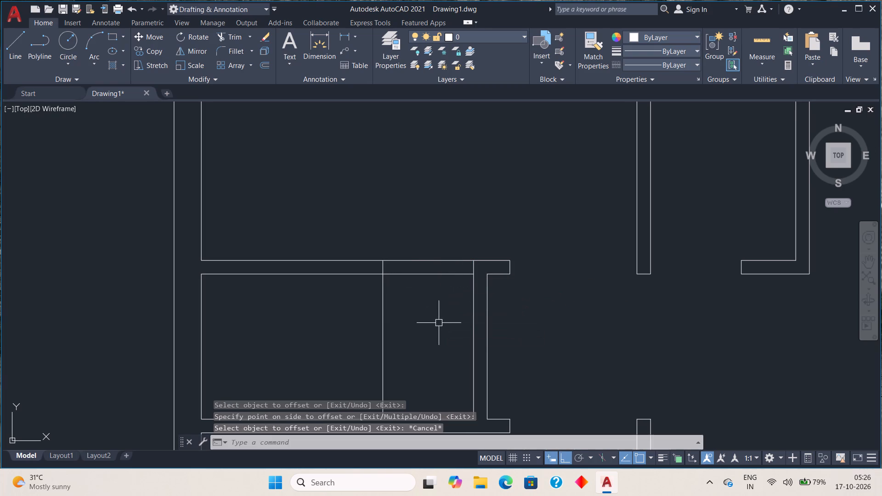
{"action": "key", "text": "Escape"}
Trim the small left room's top partition between the guide and right partition, plus the guide line inside the room, to form an opening.
{"action": "type", "text": "tr"}
{"action": "key", "text": "space"}
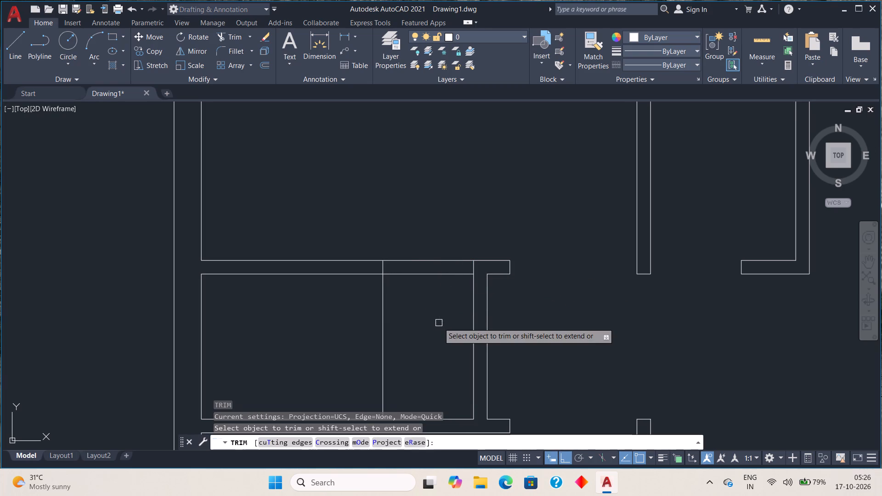
{"action": "left_click_drag", "start_coordinate": [439, 209], "coordinate": [434, 282]}
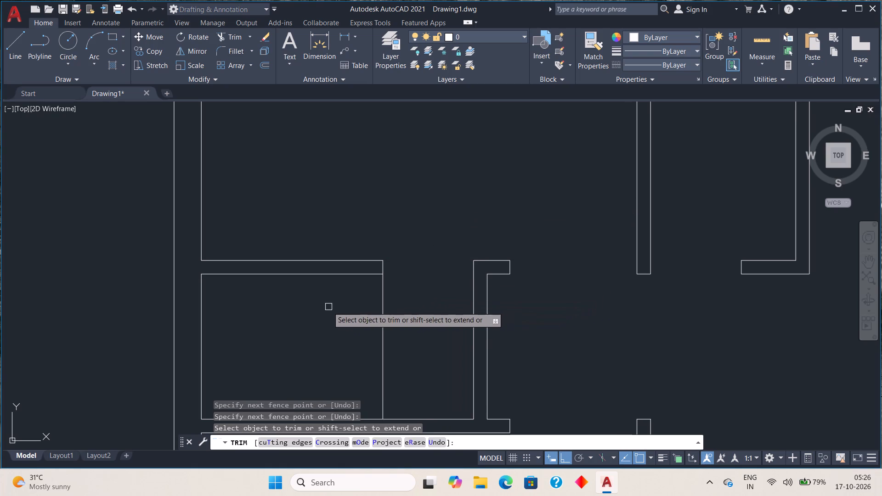
{"action": "left_click_drag", "start_coordinate": [336, 309], "coordinate": [395, 308]}
{"action": "scroll", "coordinate": [393, 304], "scroll_direction": "down", "scroll_amount": 3}
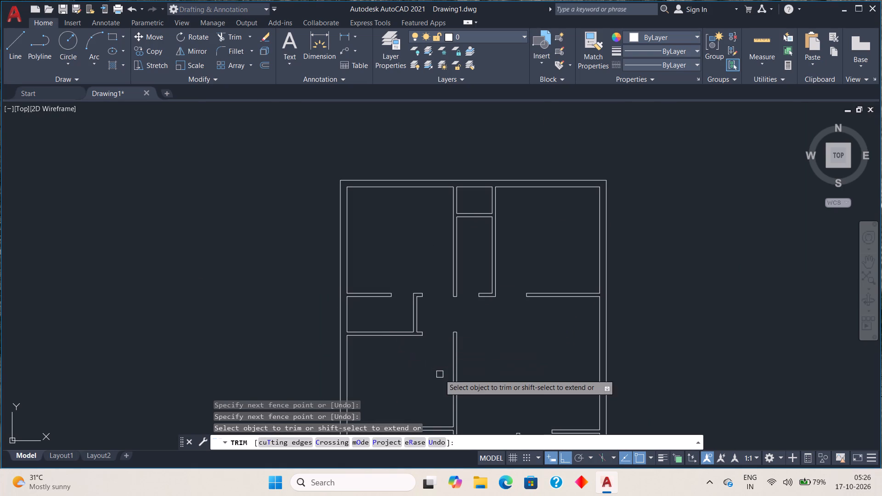
Offset the left line of the small central room's right partition 2'-6" into that room as an opening guide.
{"action": "middle_click_drag", "start_coordinate": [430, 360], "coordinate": [463, 254]}
{"action": "middle_click_drag", "start_coordinate": [524, 270], "coordinate": [496, 188]}
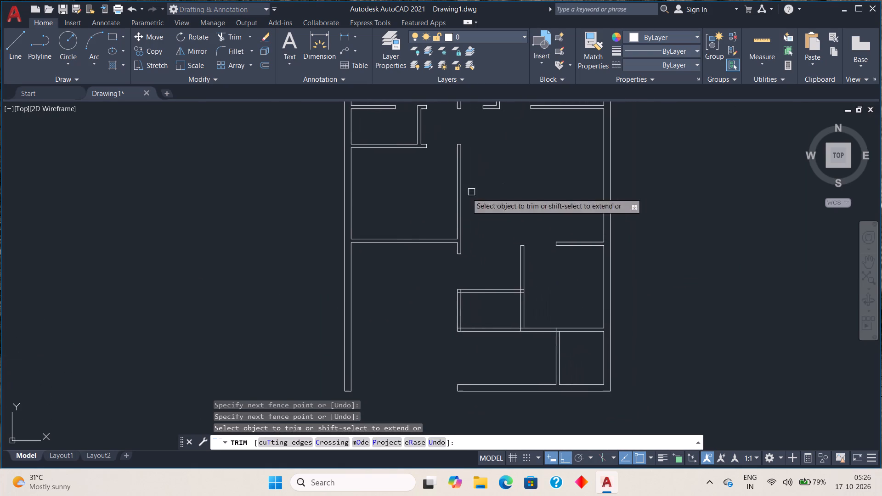
{"action": "middle_click_drag", "start_coordinate": [437, 266], "coordinate": [433, 245]}
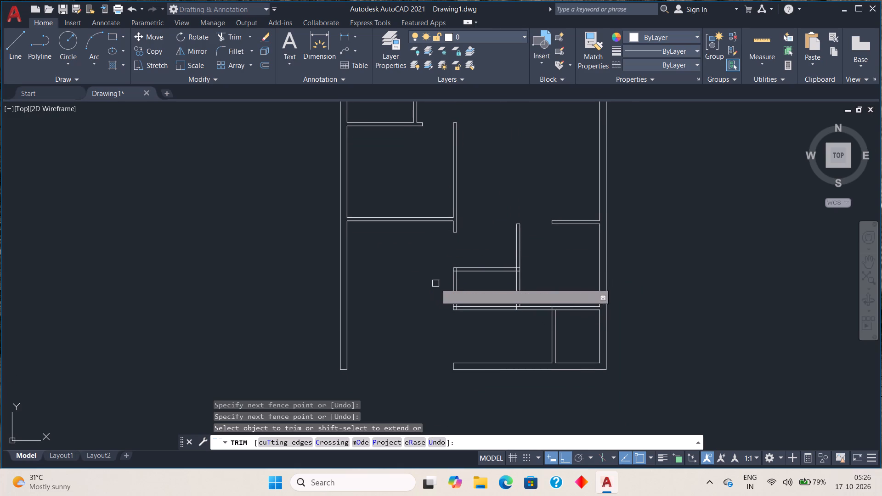
{"action": "key", "text": "Escape"}
{"action": "key", "text": "Escape"}
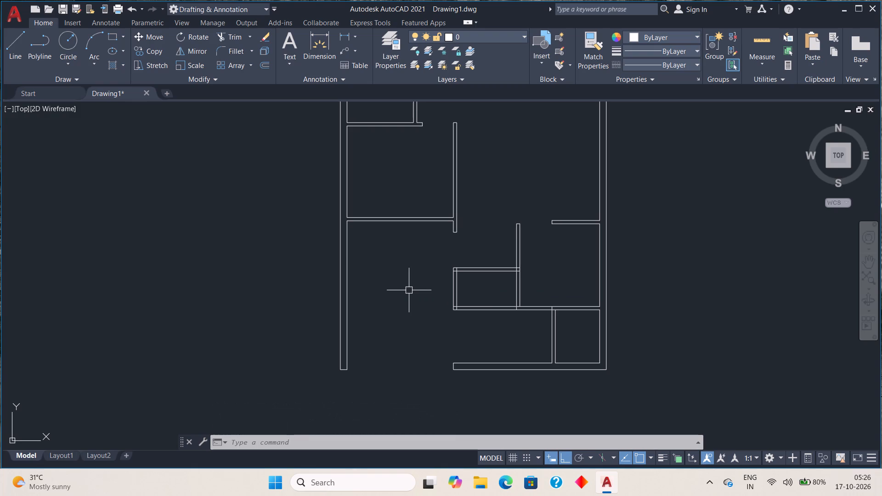
{"action": "scroll", "coordinate": [516, 281], "scroll_direction": "up", "scroll_amount": 2}
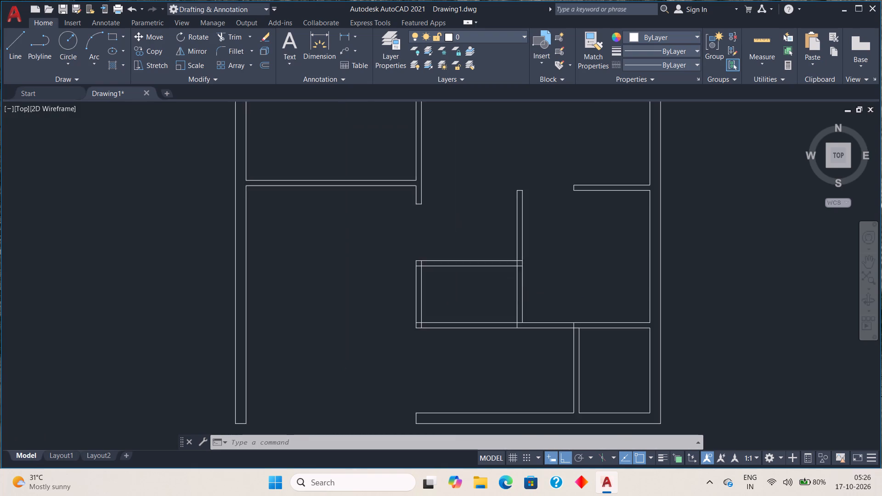
{"action": "scroll", "coordinate": [516, 281], "scroll_direction": "up", "scroll_amount": 2}
{"action": "key", "text": "o"}
{"action": "key", "text": "space"}
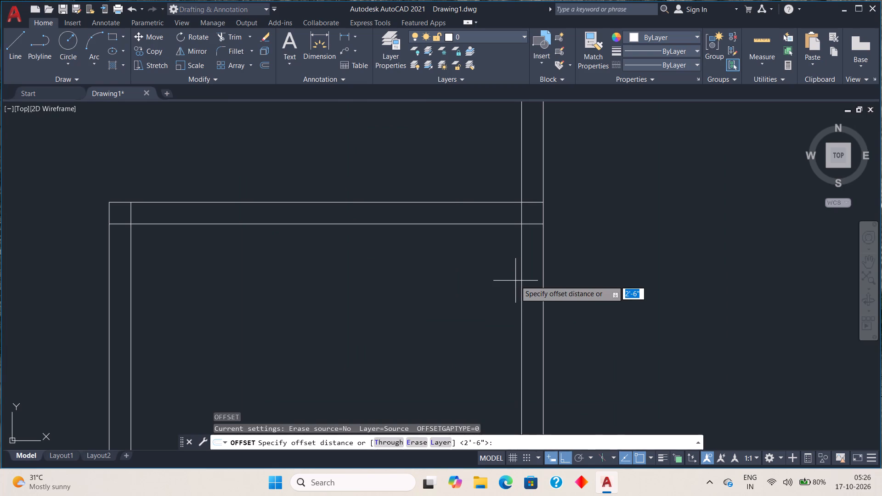
{"action": "key", "text": "space"}
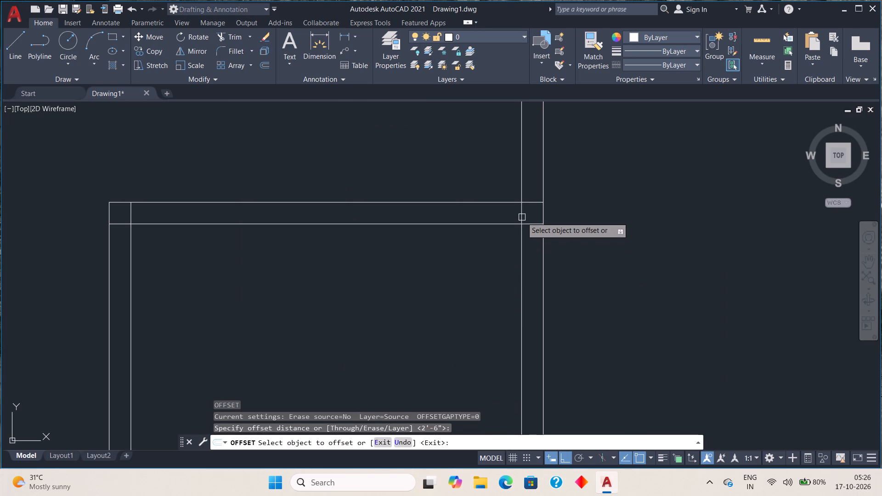
{"action": "left_click", "coordinate": [522, 217]}
{"action": "left_click", "coordinate": [431, 230]}
{"action": "key", "text": "Escape"}
{"action": "key", "text": "Escape"}
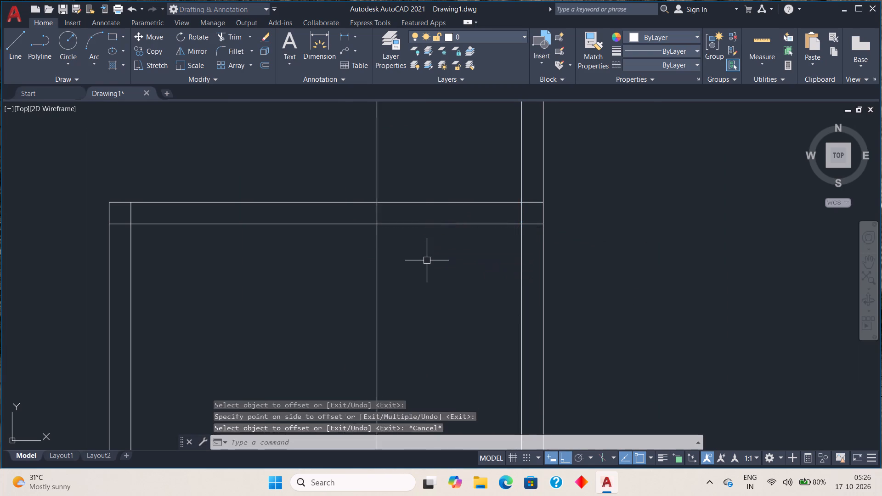
Trim the small central room's top partition between the guide and right partition, plus the guide inside and above the room, to form an opening.
{"action": "key", "text": "t"}
{"action": "key", "text": "r"}
{"action": "key", "text": "space"}
{"action": "scroll", "coordinate": [428, 269], "scroll_direction": "down", "scroll_amount": 2}
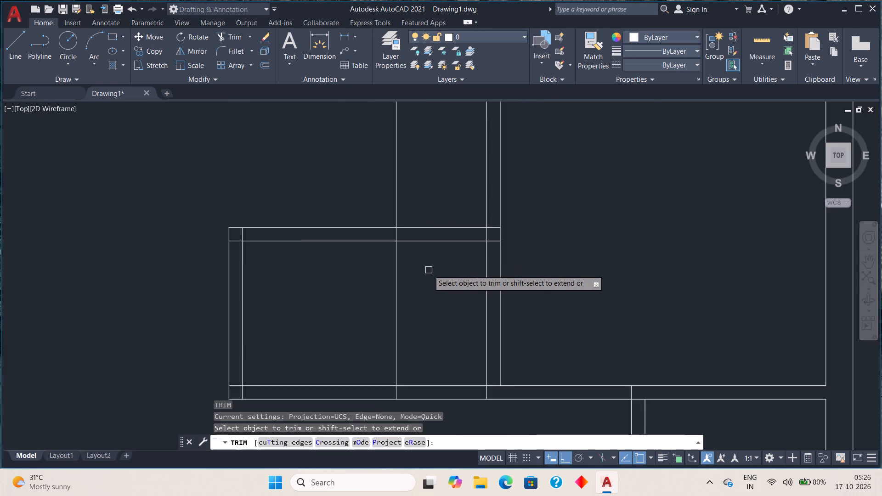
{"action": "scroll", "coordinate": [429, 270], "scroll_direction": "down", "scroll_amount": 2}
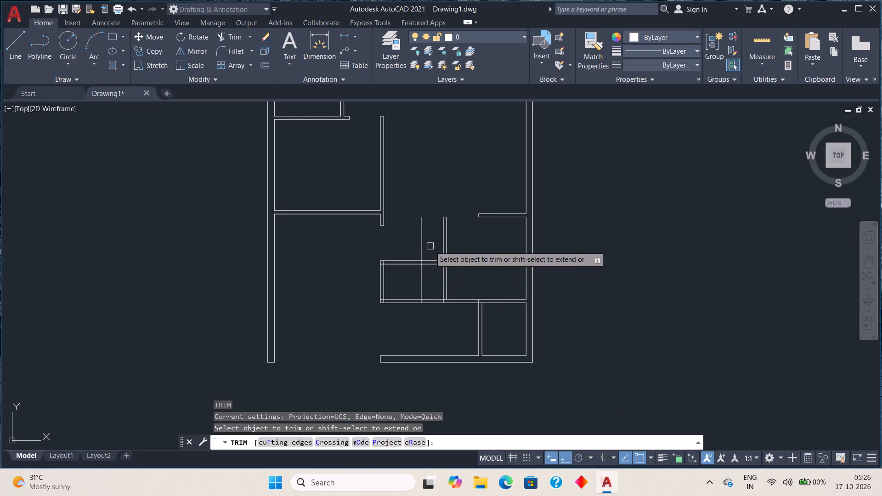
{"action": "left_click_drag", "start_coordinate": [430, 246], "coordinate": [431, 270]}
{"action": "left_click_drag", "start_coordinate": [428, 273], "coordinate": [420, 277]}
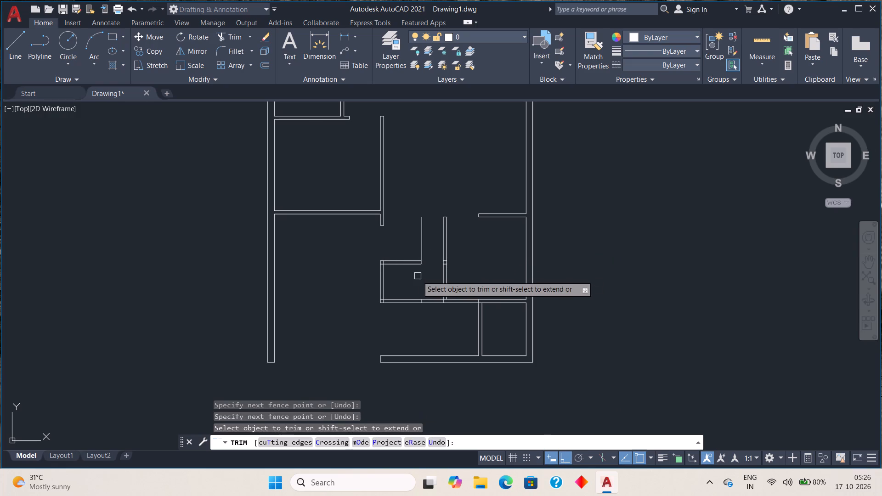
{"action": "left_click_drag", "start_coordinate": [408, 248], "coordinate": [425, 248]}
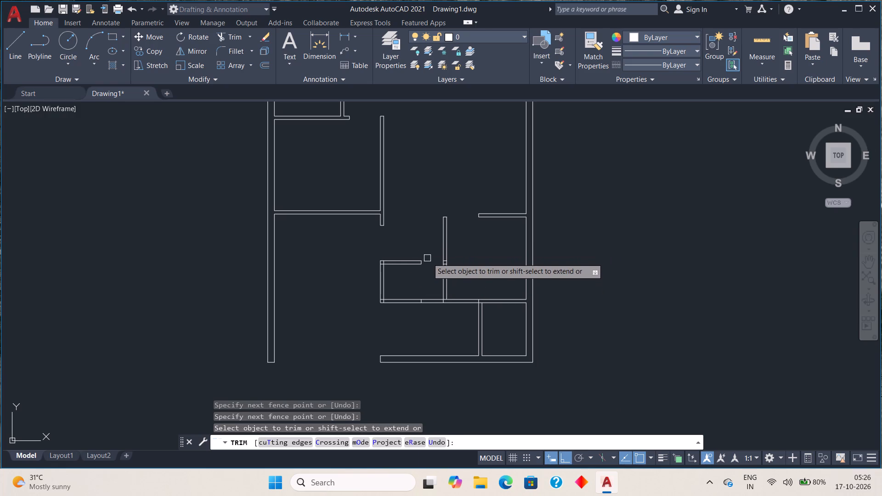
Trim the overlapping lines at the small central room's two left corners and the leftover guide piece in its bottom partition.
{"action": "scroll", "coordinate": [504, 231], "scroll_direction": "up", "scroll_amount": 1}
{"action": "scroll", "coordinate": [503, 234], "scroll_direction": "down", "scroll_amount": 1}
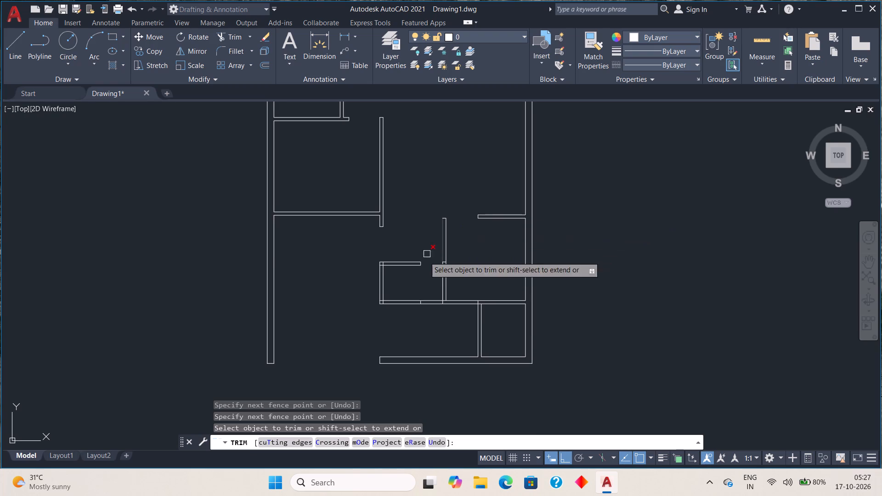
{"action": "scroll", "coordinate": [387, 267], "scroll_direction": "up", "scroll_amount": 4}
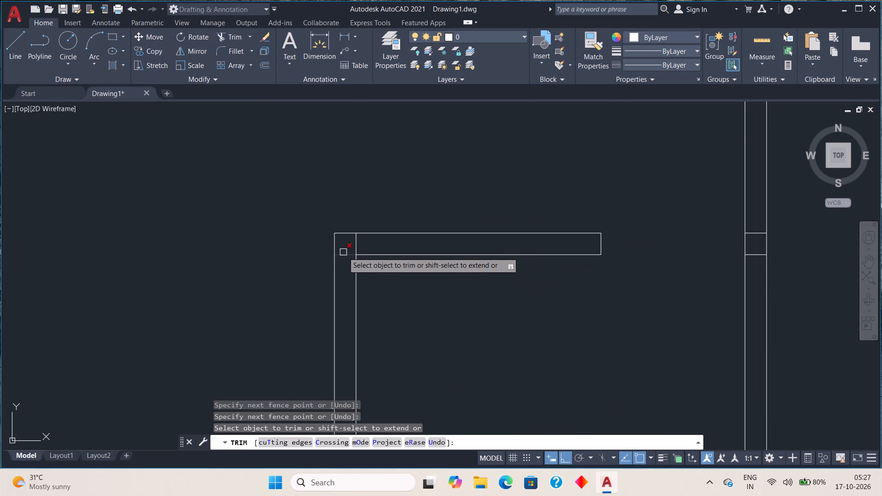
{"action": "left_click", "coordinate": [343, 252]}
{"action": "left_click", "coordinate": [356, 243]}
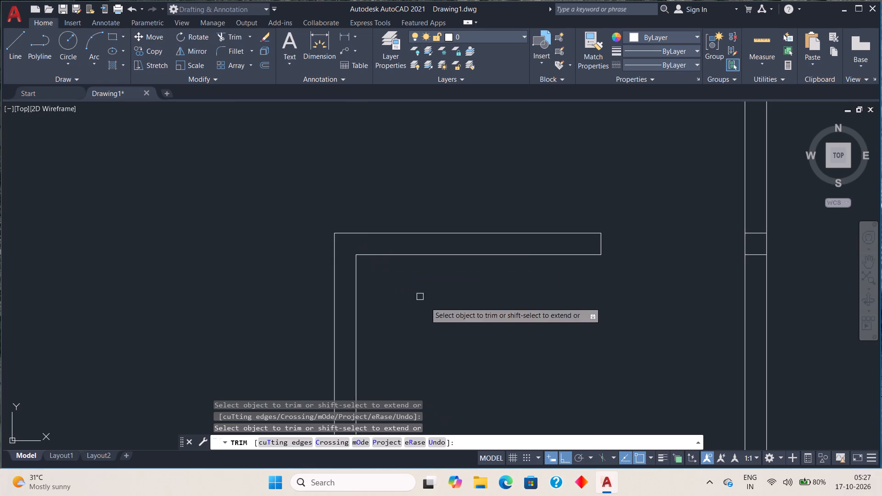
{"action": "scroll", "coordinate": [431, 308], "scroll_direction": "down", "scroll_amount": 3}
{"action": "scroll", "coordinate": [426, 366], "scroll_direction": "up", "scroll_amount": 4}
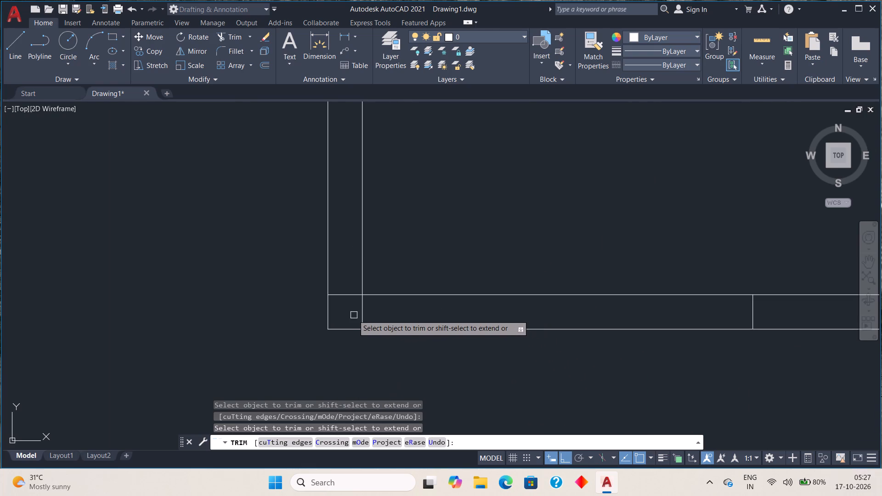
{"action": "left_click", "coordinate": [362, 312]}
{"action": "left_click", "coordinate": [351, 295]}
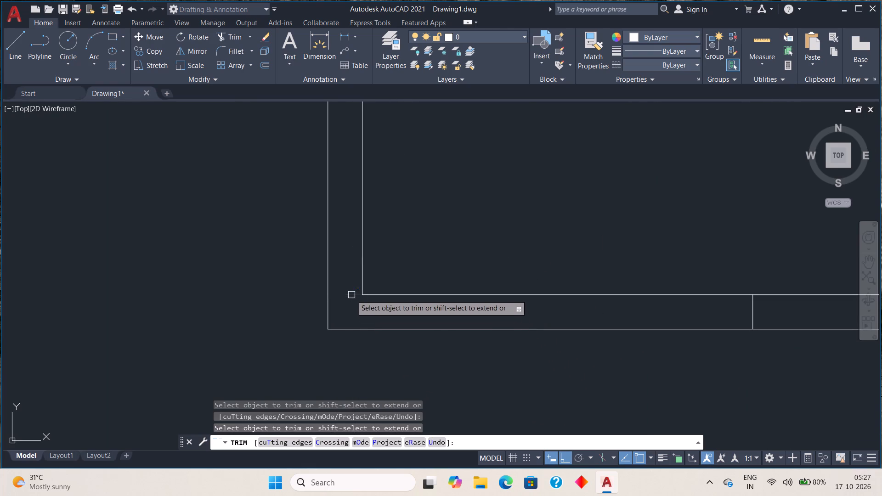
{"action": "left_click", "coordinate": [755, 310]}
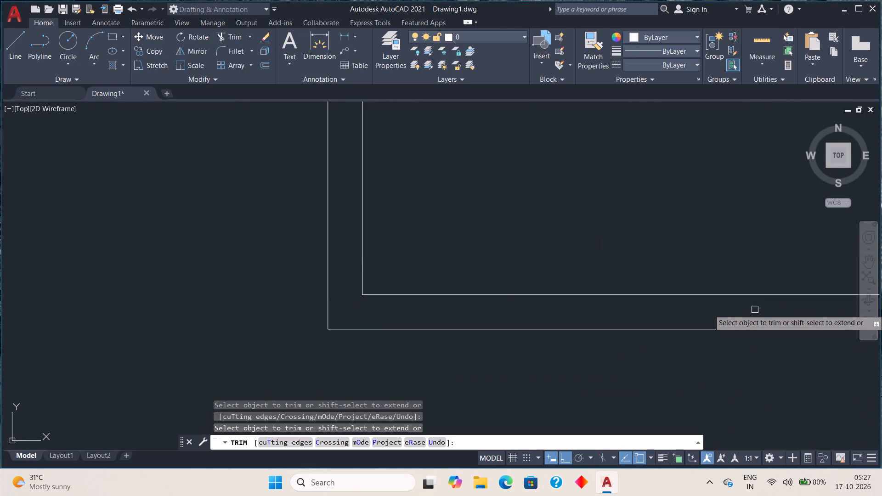
Trim the crossing line pieces where the small central room's right partition meets its bottom partition and its former top partition.
{"action": "scroll", "coordinate": [761, 366], "scroll_direction": "down", "scroll_amount": 2}
{"action": "middle_click_drag", "start_coordinate": [747, 359], "coordinate": [322, 322]}
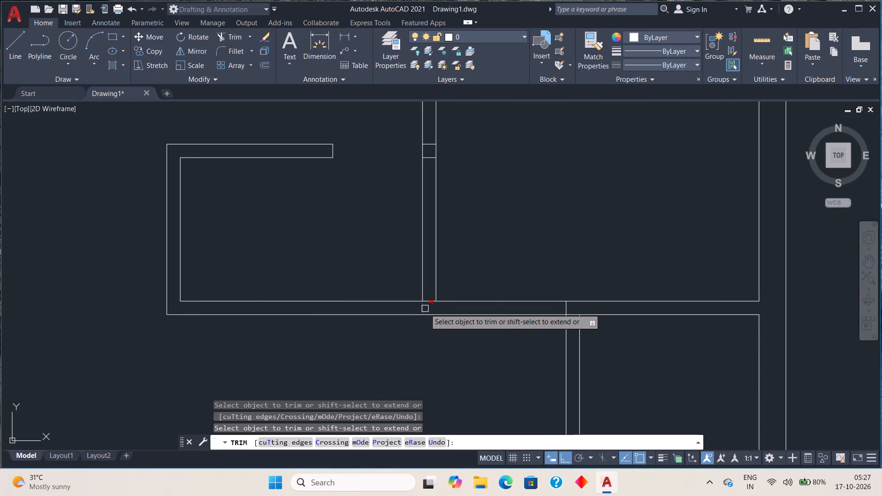
{"action": "left_click", "coordinate": [425, 309]}
{"action": "left_click", "coordinate": [428, 301]}
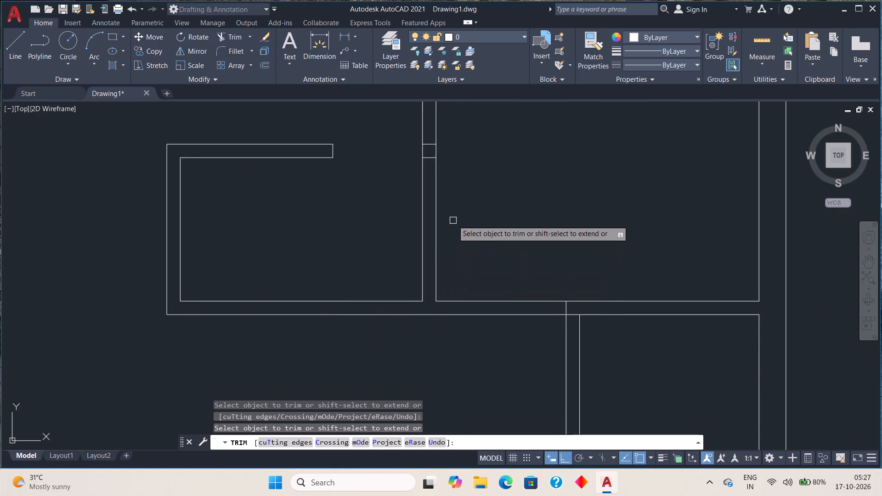
{"action": "middle_click_drag", "start_coordinate": [453, 220], "coordinate": [439, 337]}
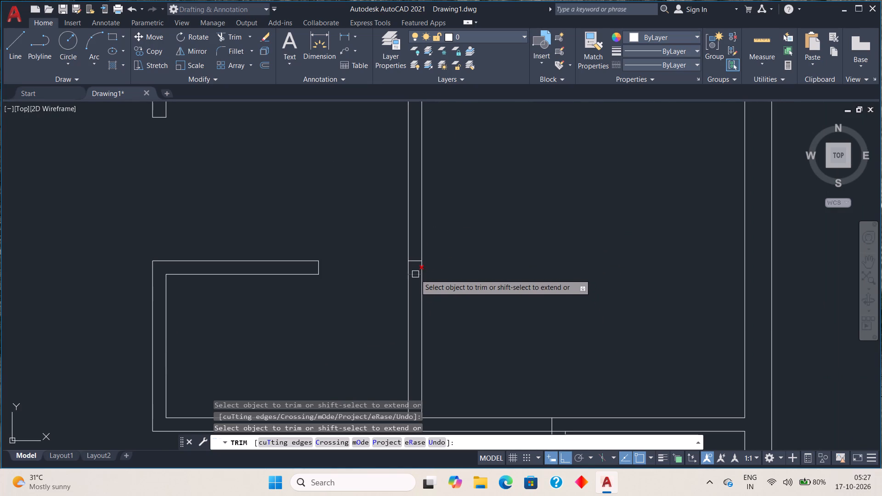
{"action": "left_click", "coordinate": [415, 274]}
{"action": "left_click", "coordinate": [417, 260]}
Trim the crossing line pieces where the bottom-right room's left partition meets the horizontal partition above it.
{"action": "scroll", "coordinate": [447, 257], "scroll_direction": "down", "scroll_amount": 3}
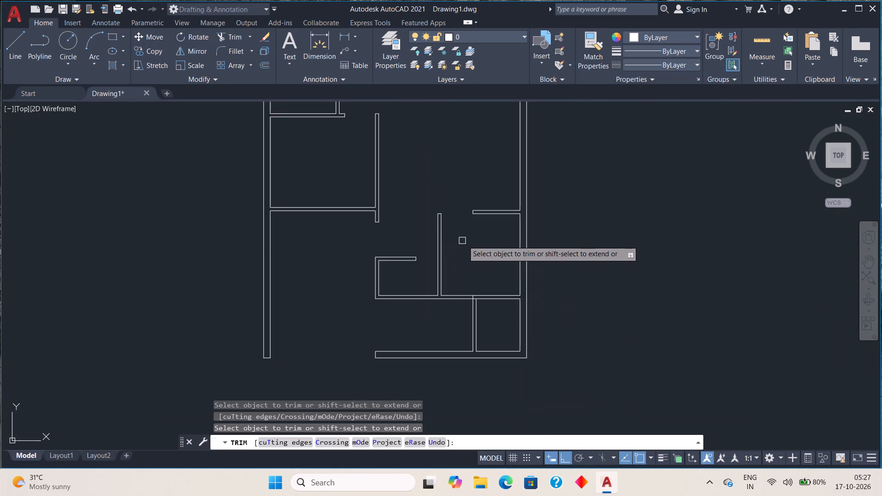
{"action": "middle_click_drag", "start_coordinate": [479, 315], "coordinate": [475, 276]}
{"action": "scroll", "coordinate": [473, 268], "scroll_direction": "up", "scroll_amount": 4}
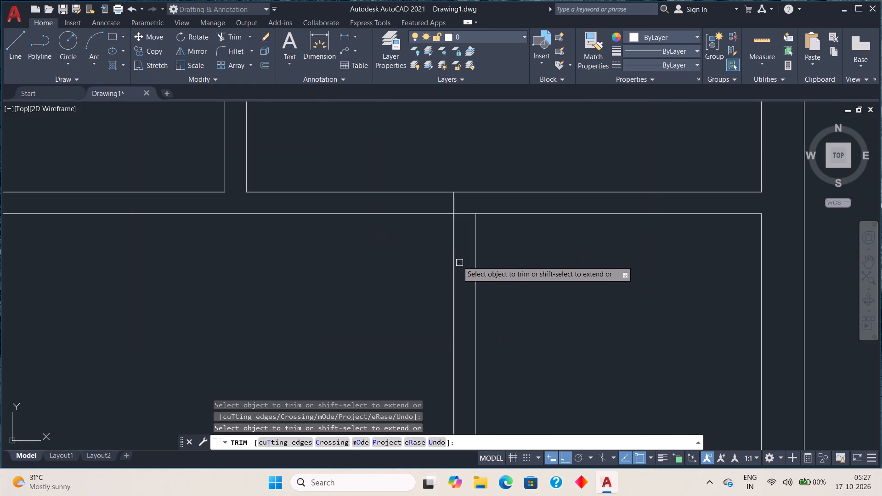
{"action": "left_click", "coordinate": [465, 215]}
{"action": "left_click", "coordinate": [455, 204]}
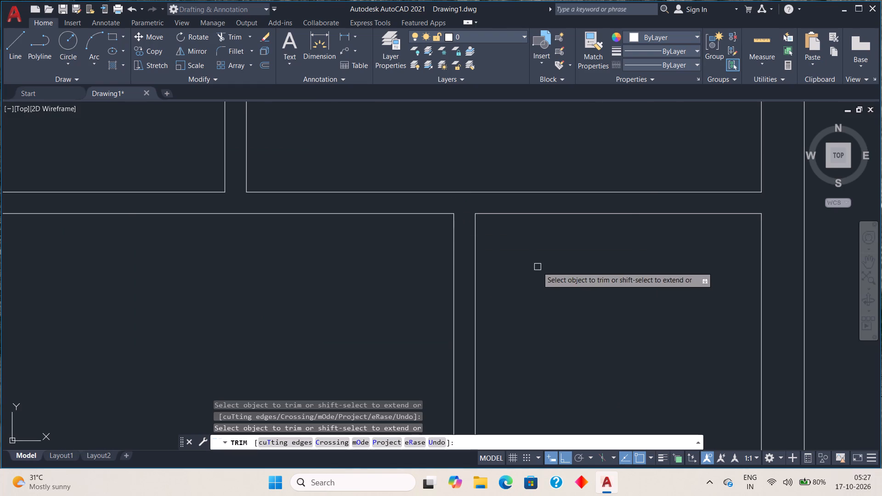
{"action": "scroll", "coordinate": [538, 273], "scroll_direction": "down", "scroll_amount": 3}
{"action": "middle_click_drag", "start_coordinate": [537, 301], "coordinate": [537, 295]}
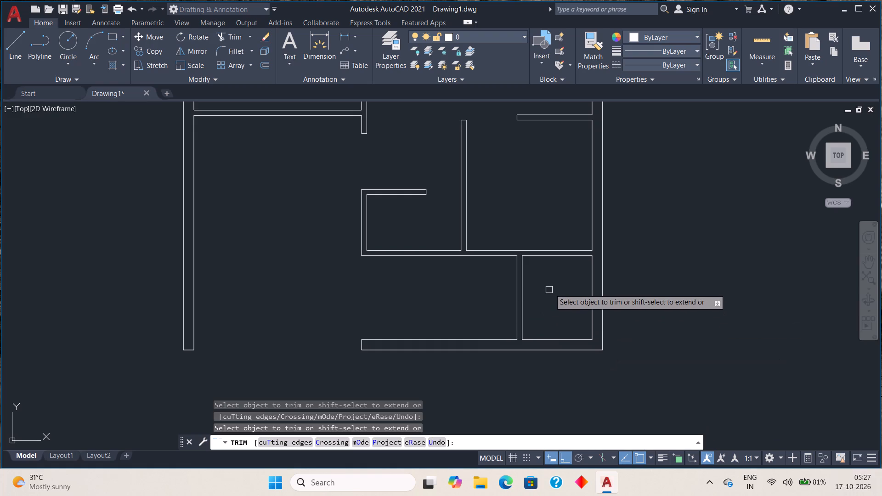
{"action": "key", "text": "Escape"}
{"action": "key", "text": "Escape"}
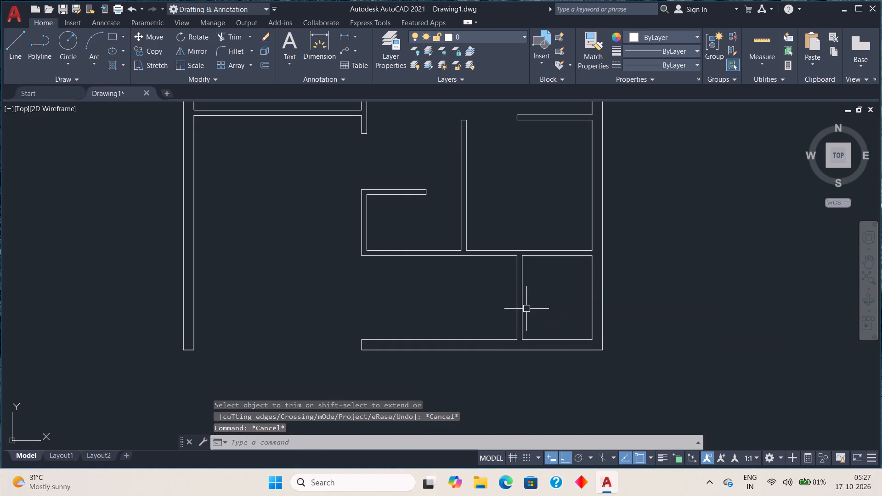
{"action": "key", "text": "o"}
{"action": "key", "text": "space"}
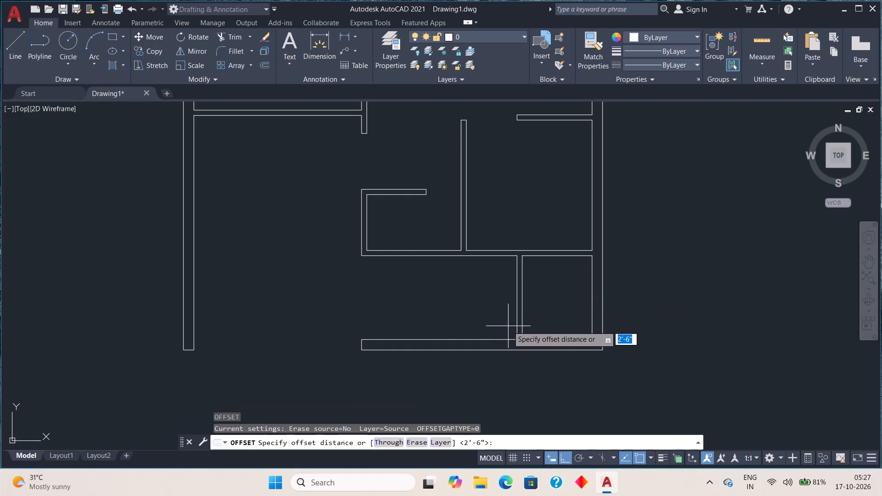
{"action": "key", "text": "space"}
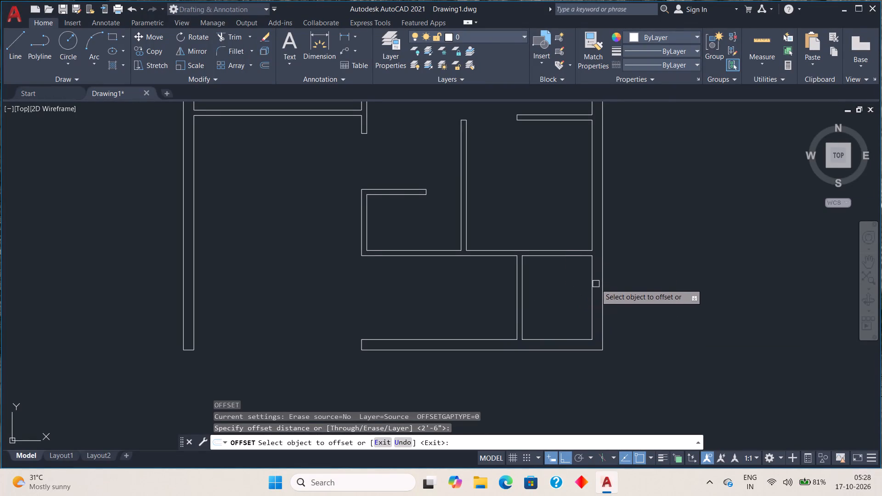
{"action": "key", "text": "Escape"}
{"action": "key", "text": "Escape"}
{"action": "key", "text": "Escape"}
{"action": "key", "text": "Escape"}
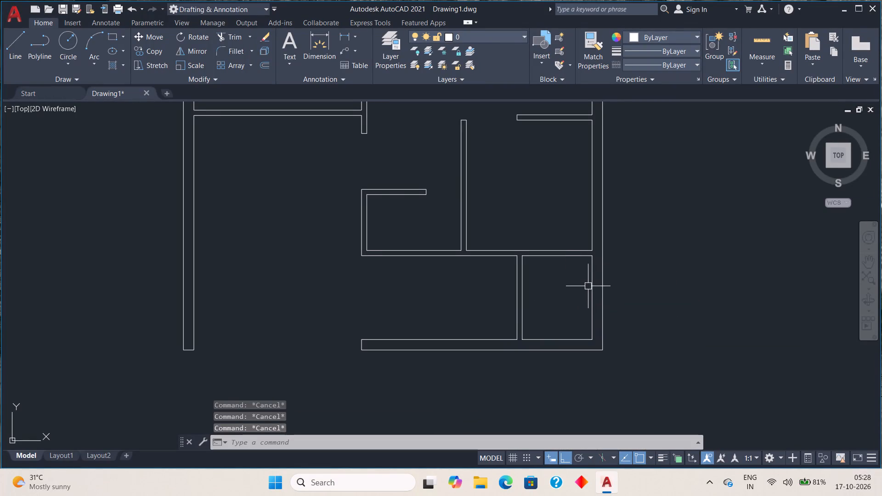
Extend the bottom-right room's inner outer-wall line up to the upper line of the room's top partition.
{"action": "type", "text": "ex"}
{"action": "key", "text": "space"}
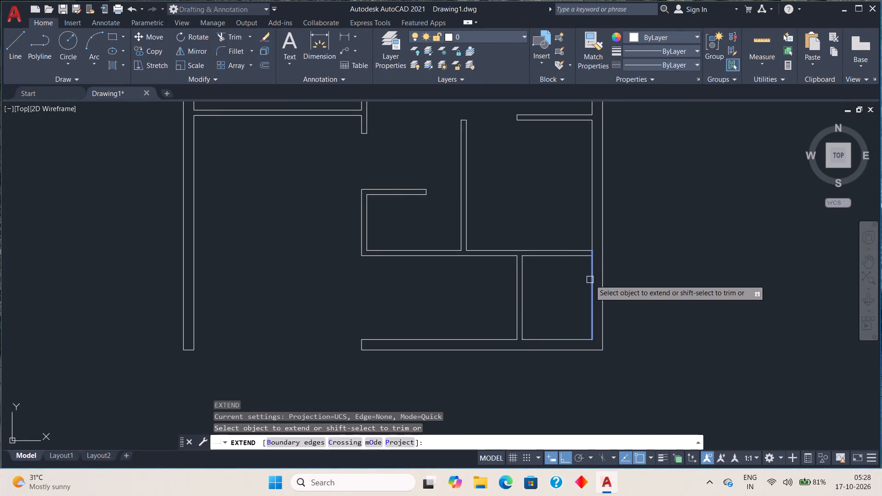
{"action": "left_click", "coordinate": [590, 280]}
{"action": "key", "text": "Escape"}
{"action": "key", "text": "Escape"}
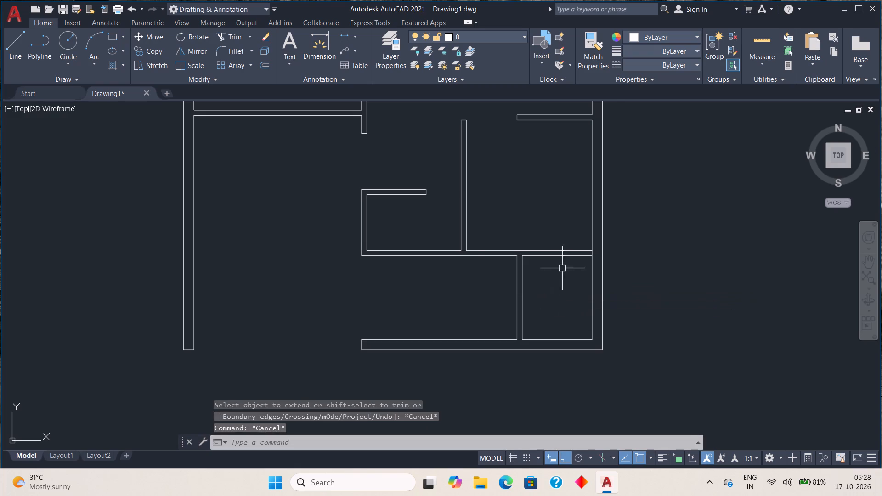
Offset the bottom-right room's inner outer-wall line 2'-6" into that room as an opening guide.
{"action": "scroll", "coordinate": [580, 258], "scroll_direction": "up", "scroll_amount": 1}
{"action": "key", "text": "o"}
{"action": "key", "text": "space"}
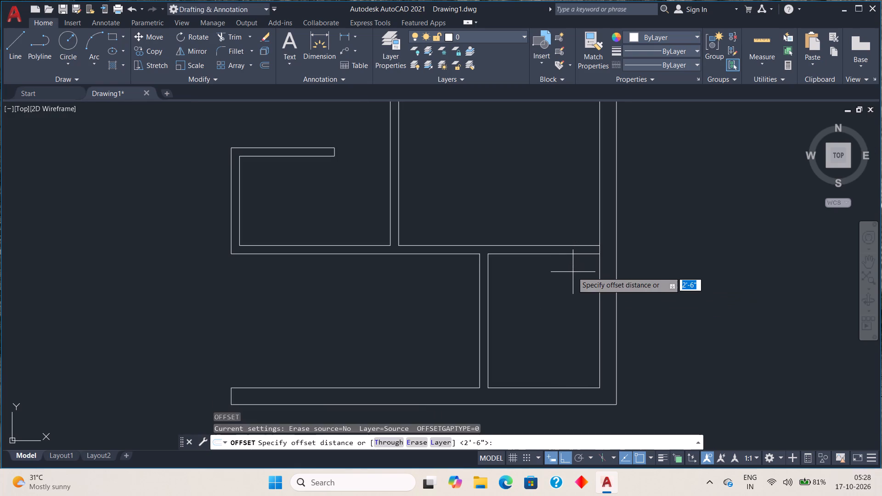
{"action": "key", "text": "space"}
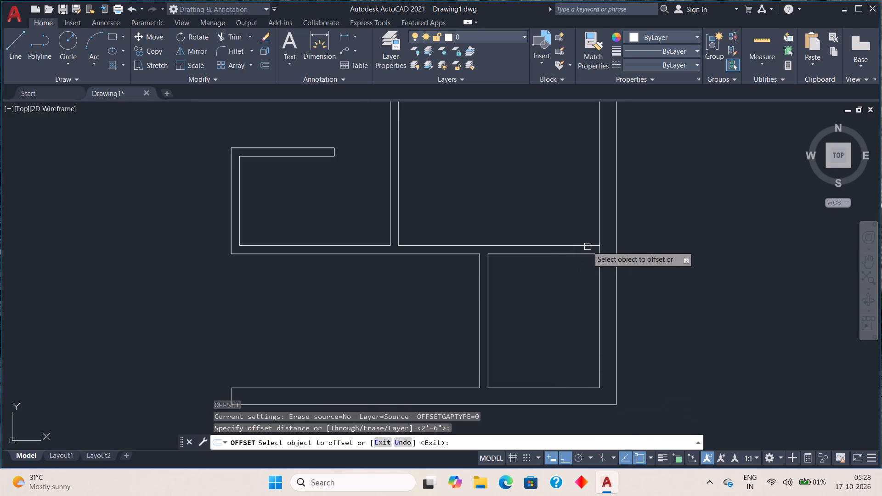
{"action": "scroll", "coordinate": [592, 246], "scroll_direction": "up", "scroll_amount": 3}
{"action": "left_click", "coordinate": [620, 260]}
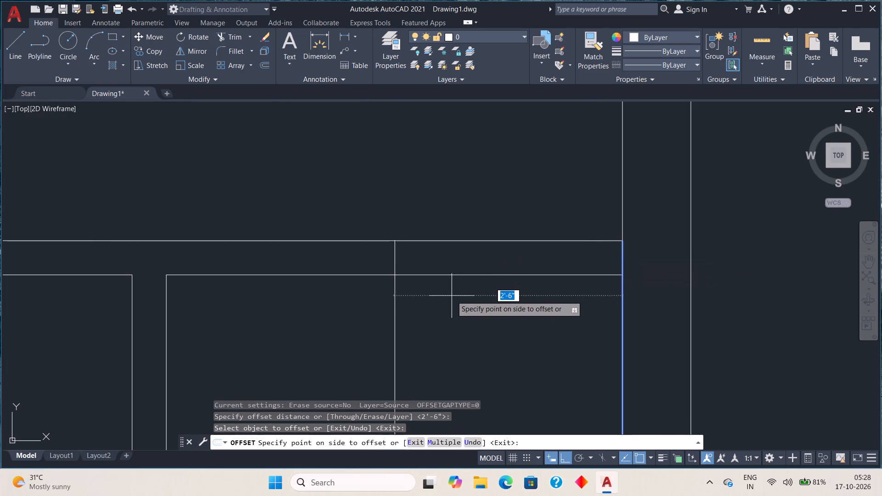
{"action": "scroll", "coordinate": [452, 298], "scroll_direction": "down", "scroll_amount": 4}
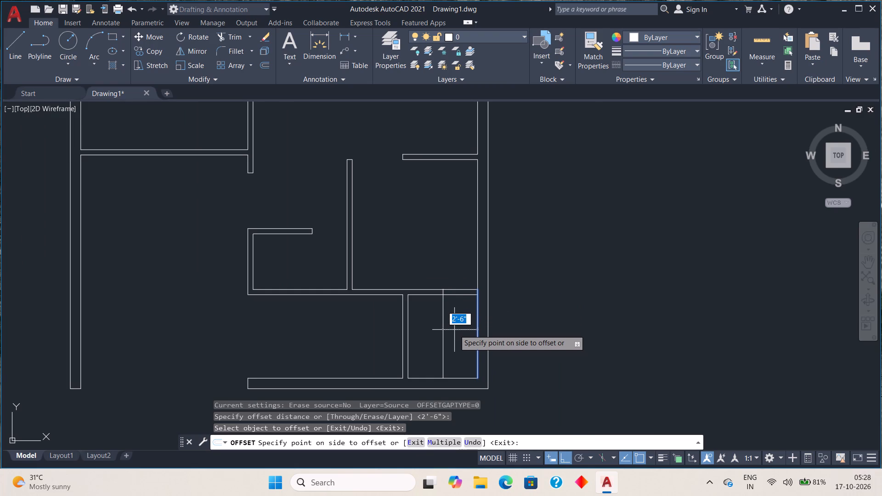
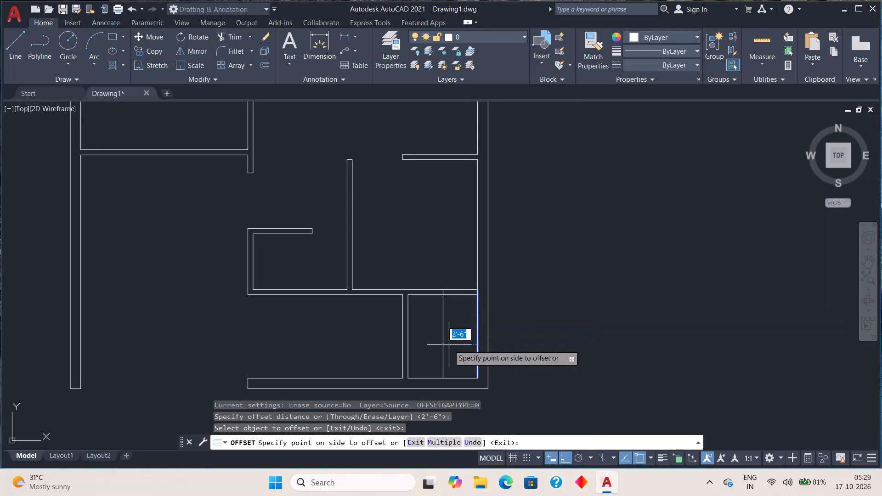
Offset the right outer wall's inner line 3'2" into the room directly above the bottom-right room as an opening guide.
{"action": "key", "text": "Escape"}
{"action": "key", "text": "Escape"}
{"action": "key", "text": "Escape"}
{"action": "scroll", "coordinate": [475, 276], "scroll_direction": "up", "scroll_amount": 2}
{"action": "scroll", "coordinate": [472, 292], "scroll_direction": "down", "scroll_amount": 2}
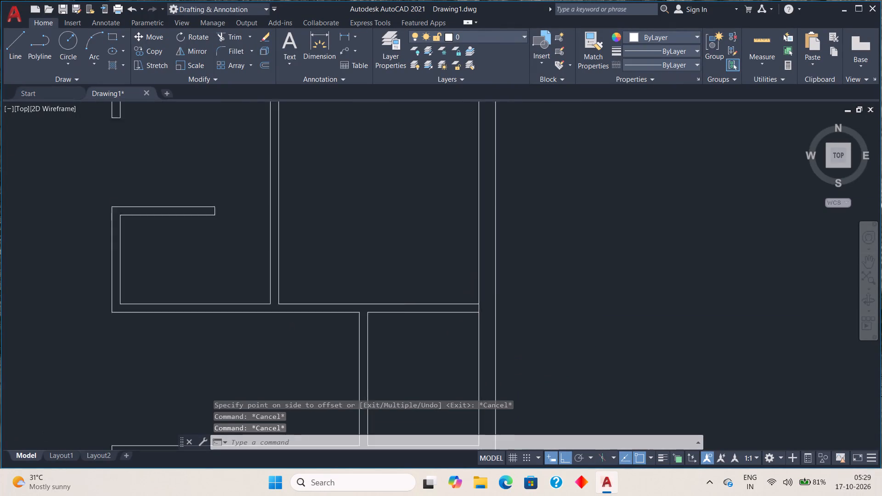
{"action": "key", "text": "o"}
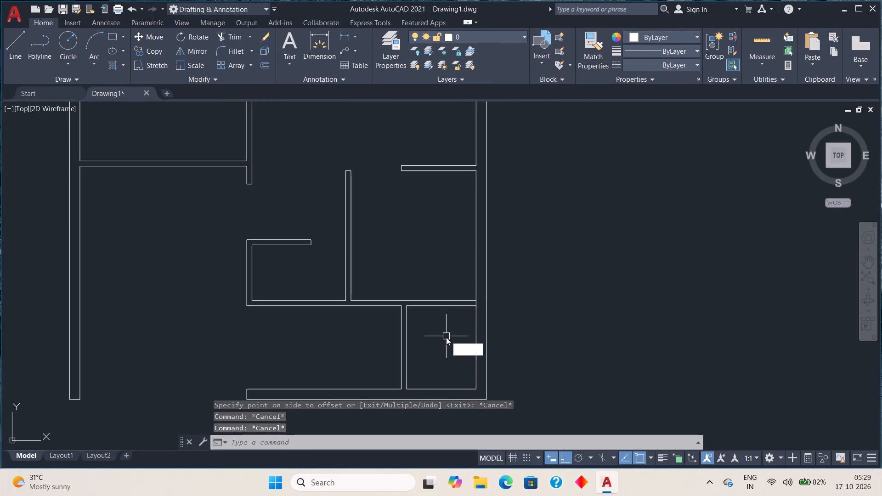
{"action": "key", "text": "space"}
{"action": "key", "text": "3"}
{"action": "key", "text": "apostrophe"}
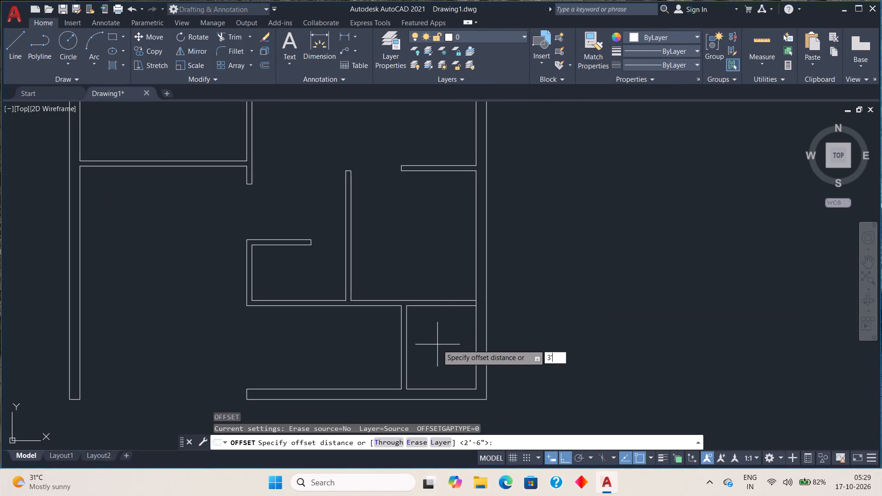
{"action": "key", "text": "2"}
{"action": "key", "text": "shift+quotedbl"}
{"action": "key", "text": "Return"}
{"action": "left_click", "coordinate": [475, 276]}
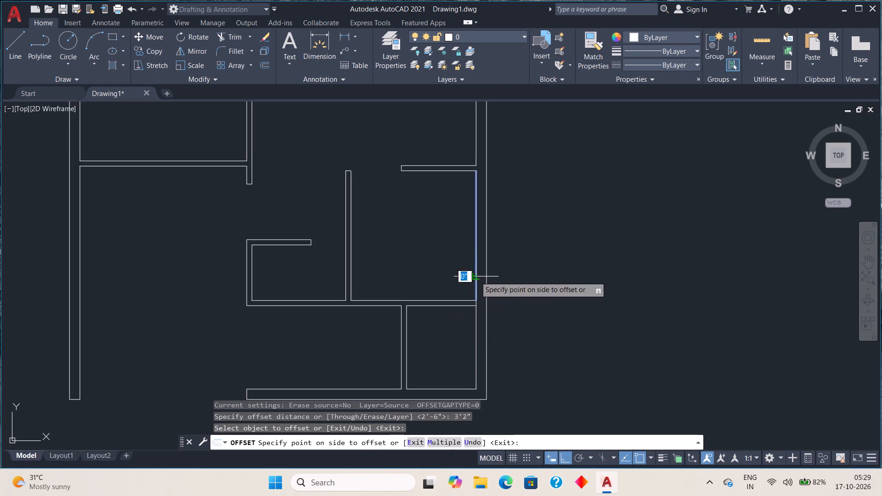
{"action": "left_click_drag", "start_coordinate": [406, 279], "coordinate": [398, 279]}
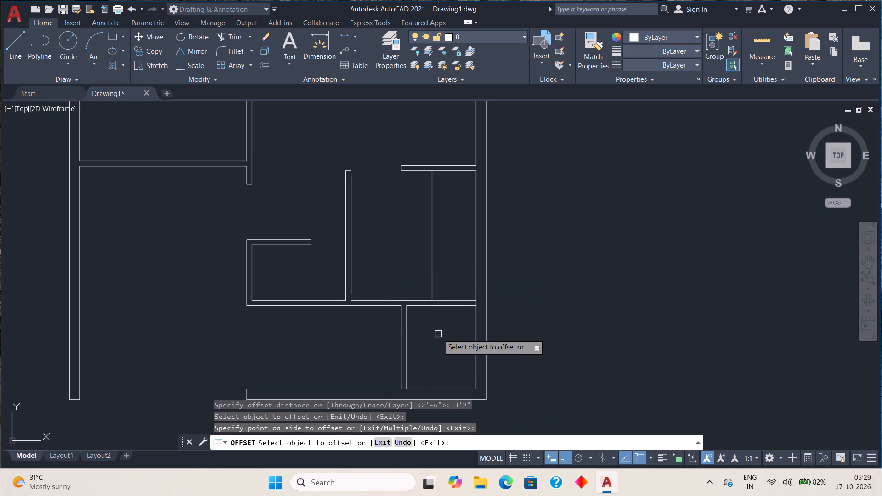
{"action": "key", "text": "Escape"}
{"action": "key", "text": "Escape"}
Stretch the opening guide's lower end down to the lower line of the partition above the bottom-right room.
{"action": "scroll", "coordinate": [437, 303], "scroll_direction": "up", "scroll_amount": 2}
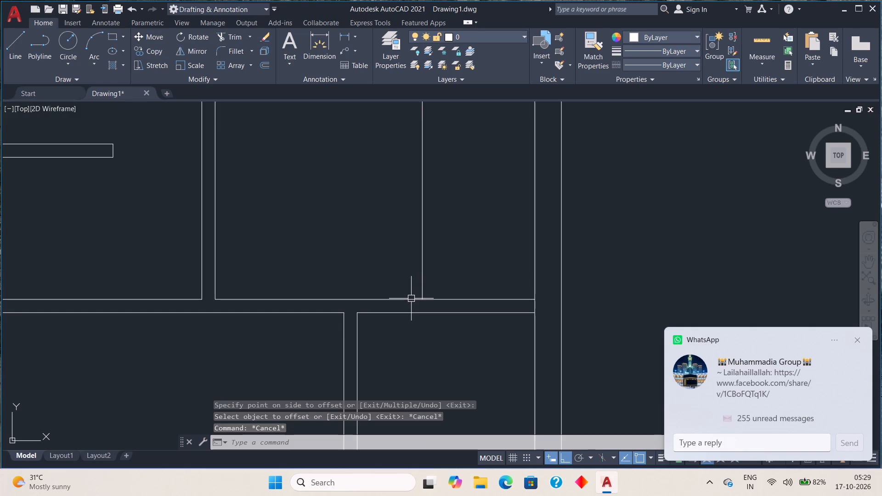
{"action": "left_click", "coordinate": [421, 274]}
{"action": "left_click", "coordinate": [421, 301]}
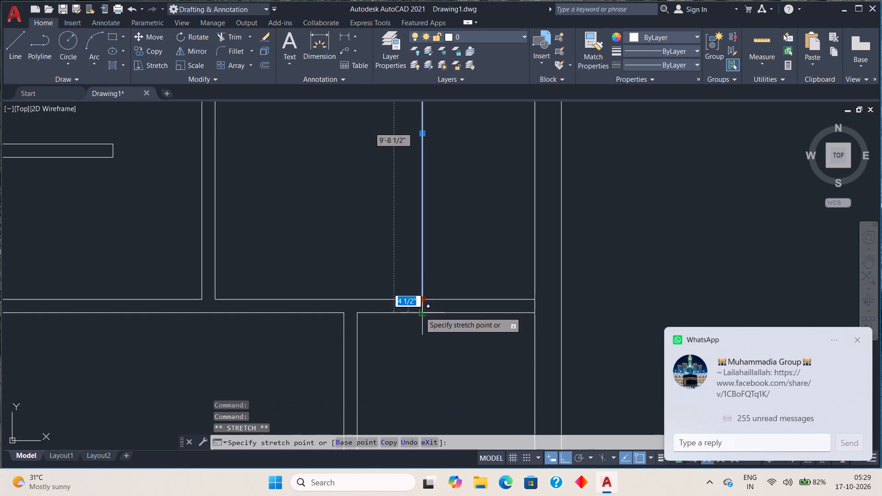
{"action": "left_click", "coordinate": [420, 312]}
{"action": "key", "text": "Escape"}
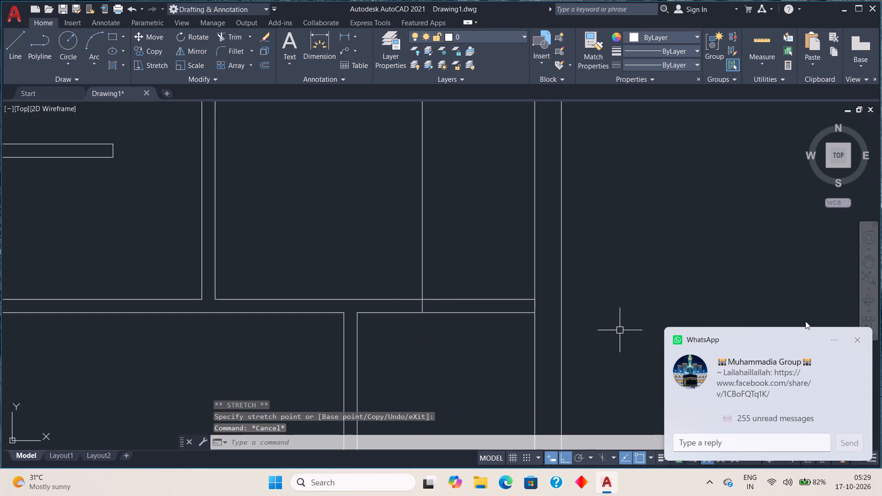
{"action": "left_click", "coordinate": [856, 339]}
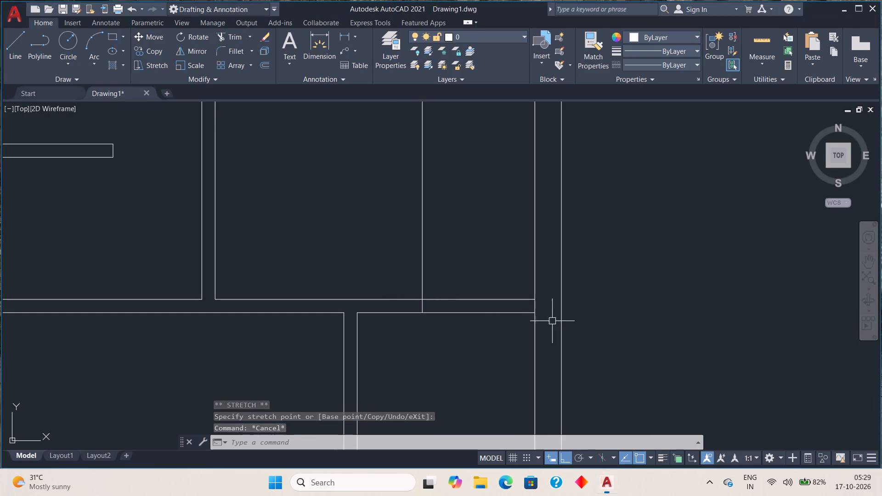
Trim the guide above the partition and the partition lines between guide and outer wall, cutting the opening into the bottom-right room.
{"action": "type", "text": "tr"}
{"action": "key", "text": "space"}
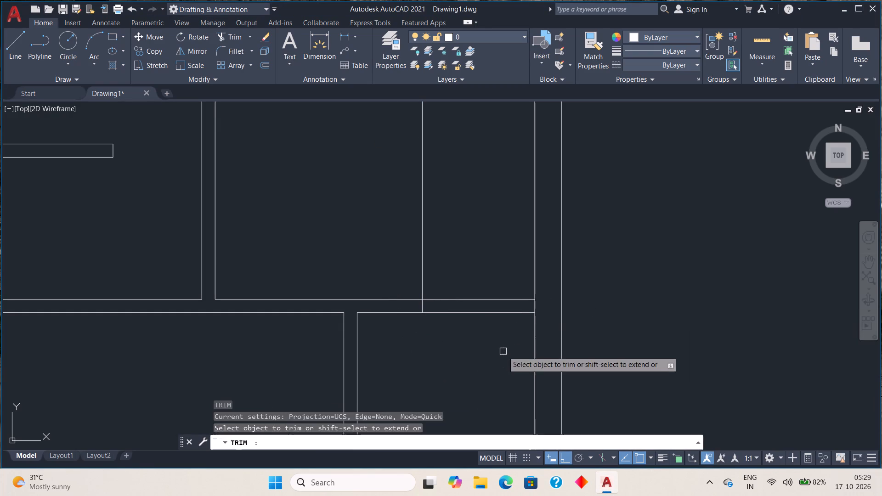
{"action": "left_click", "coordinate": [424, 254]}
{"action": "scroll", "coordinate": [470, 241], "scroll_direction": "down", "scroll_amount": 2}
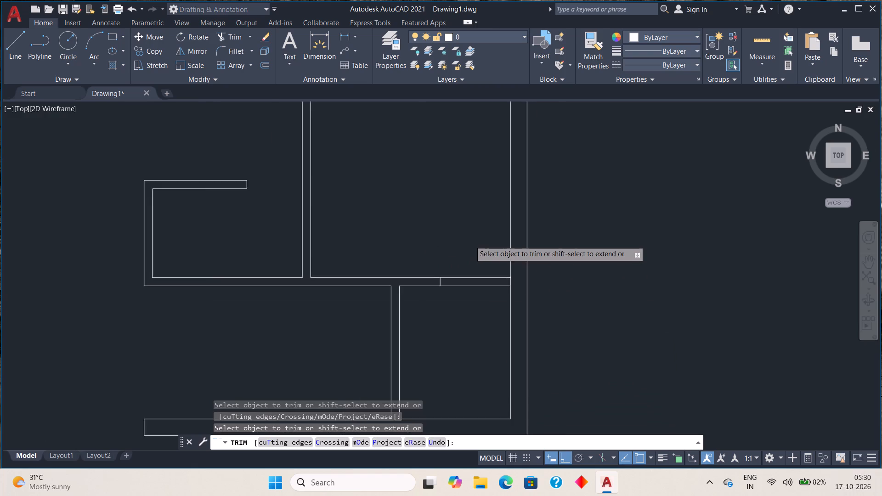
{"action": "middle_click_drag", "start_coordinate": [471, 227], "coordinate": [460, 247]}
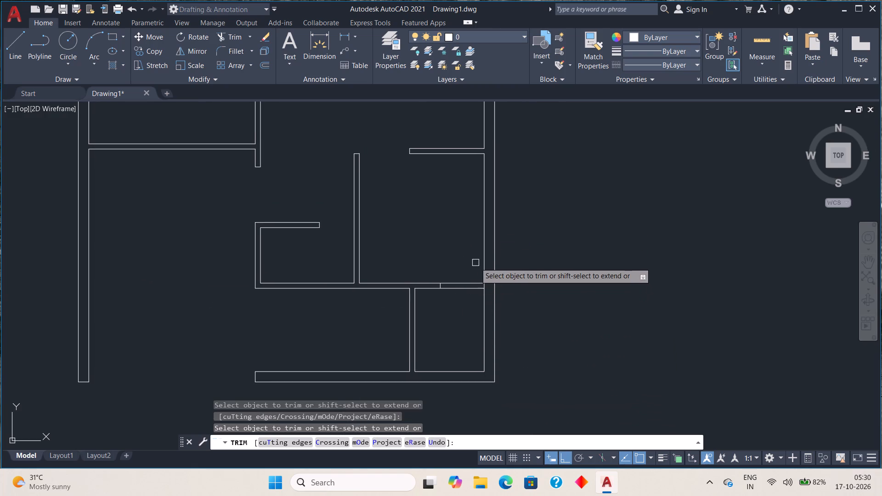
{"action": "left_click_drag", "start_coordinate": [470, 263], "coordinate": [467, 302]}
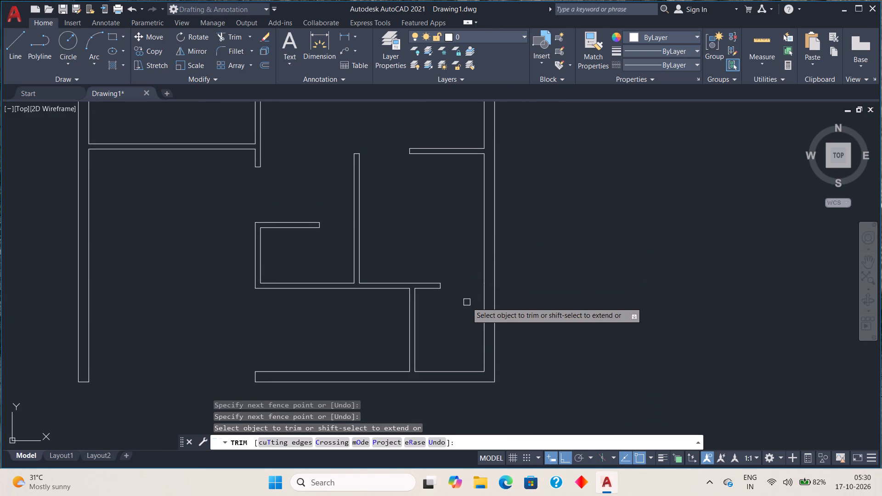
Look over the whole floor plan to review the rooms, partitions and wall openings.
{"action": "scroll", "coordinate": [466, 300], "scroll_direction": "up", "scroll_amount": 1}
{"action": "scroll", "coordinate": [466, 300], "scroll_direction": "down", "scroll_amount": 2}
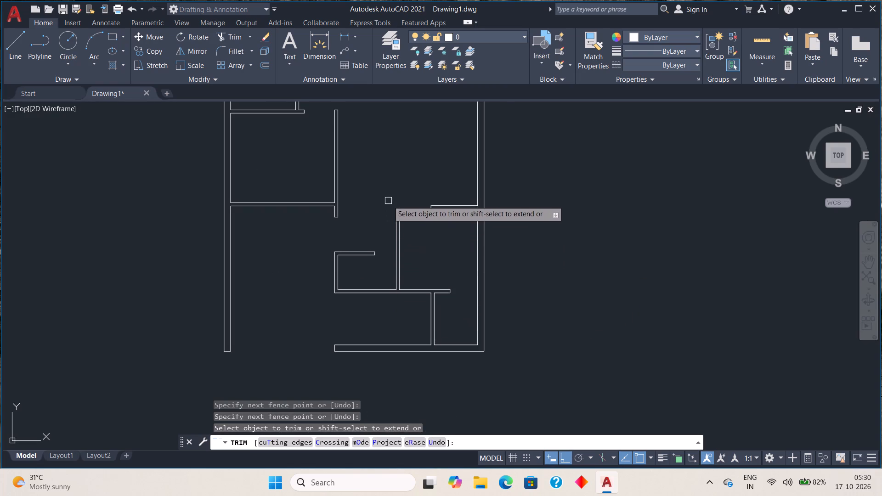
{"action": "middle_click_drag", "start_coordinate": [387, 189], "coordinate": [344, 331]}
{"action": "middle_click_drag", "start_coordinate": [349, 263], "coordinate": [342, 311]}
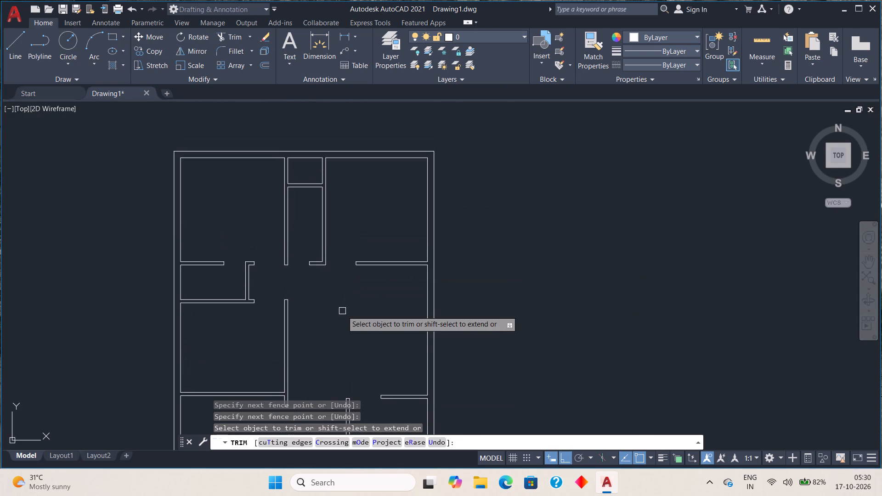
{"action": "middle_click_drag", "start_coordinate": [340, 325], "coordinate": [383, 248]}
{"action": "middle_click_drag", "start_coordinate": [363, 280], "coordinate": [375, 252]}
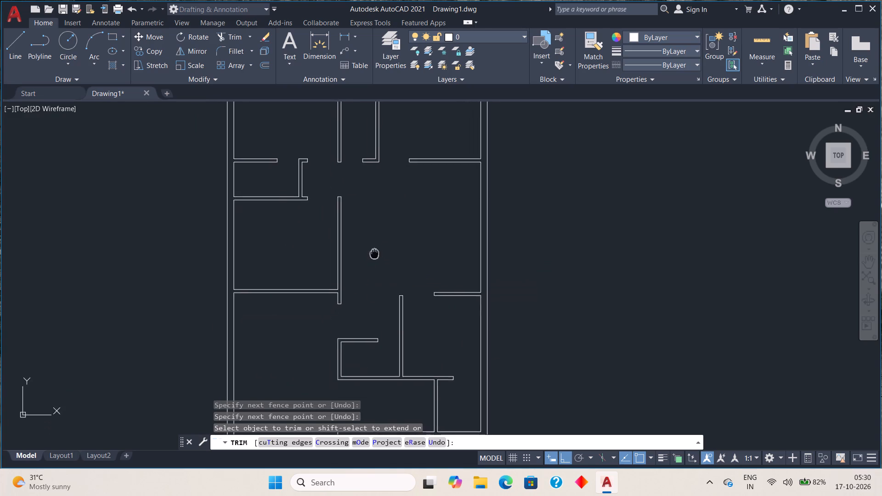
{"action": "middle_click_drag", "start_coordinate": [375, 252], "coordinate": [380, 243]}
{"action": "middle_click_drag", "start_coordinate": [371, 300], "coordinate": [419, 205]}
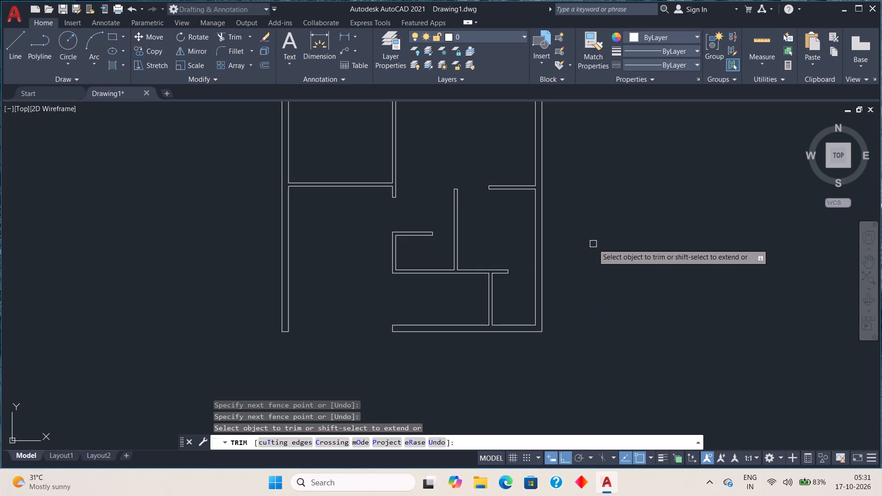
{"action": "key", "text": "Escape"}
{"action": "key", "text": "Escape"}
{"action": "key", "text": "Escape"}
{"action": "key", "text": "Escape"}
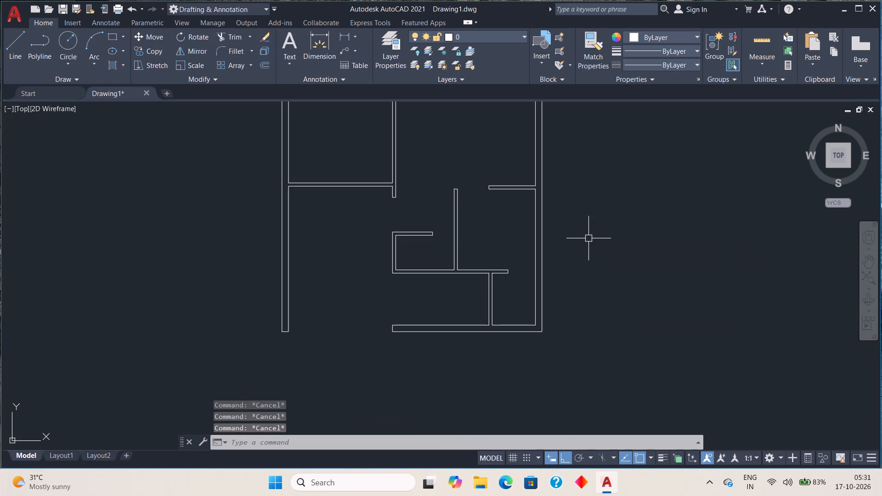
{"action": "middle_click_drag", "start_coordinate": [580, 248], "coordinate": [540, 306]}
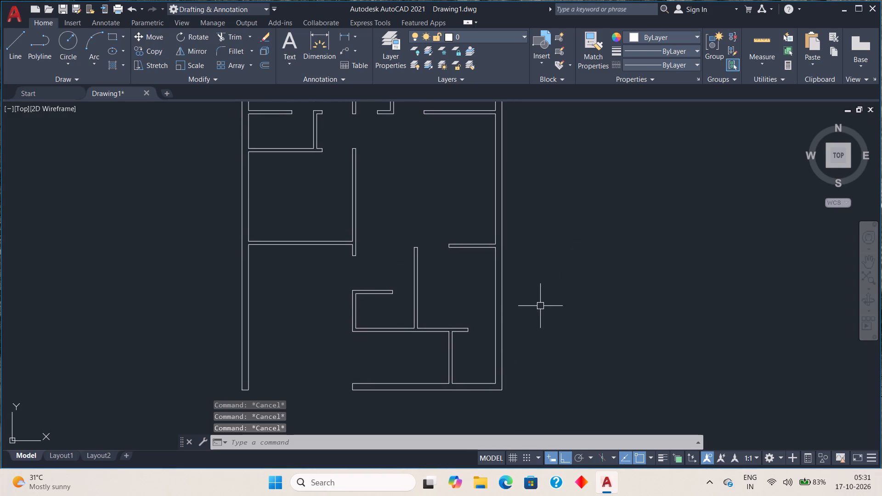
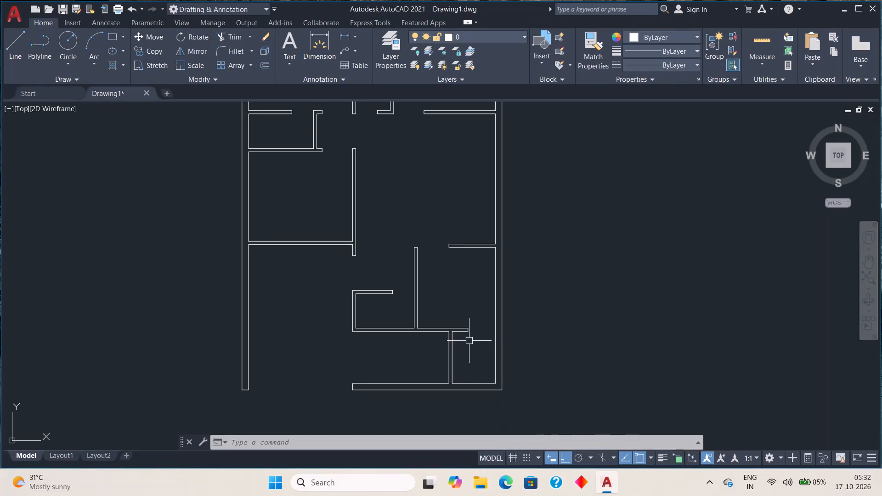
Offset the left line of the bottom-right room's side partition 3' leftward to mark the stair landing edge.
{"action": "middle_click_drag", "start_coordinate": [467, 345], "coordinate": [486, 327]}
{"action": "scroll", "coordinate": [486, 327], "scroll_direction": "up", "scroll_amount": 2}
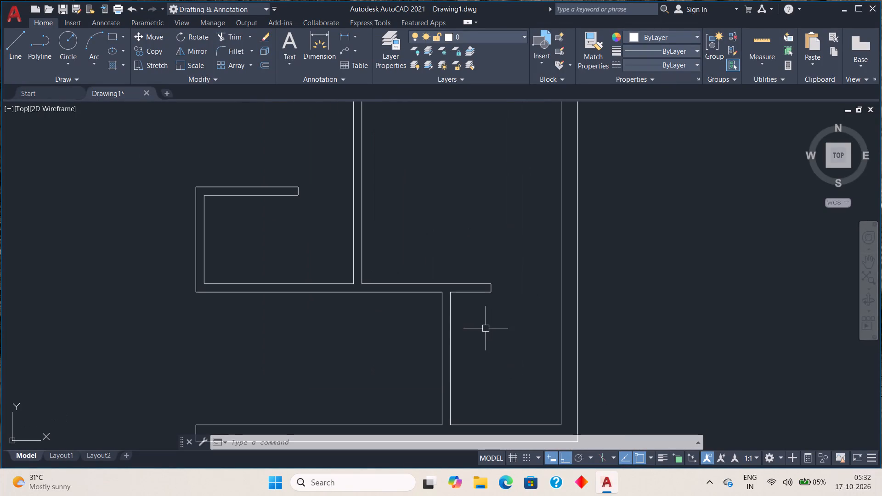
{"action": "key", "text": "o"}
{"action": "key", "text": "space"}
{"action": "key", "text": "3"}
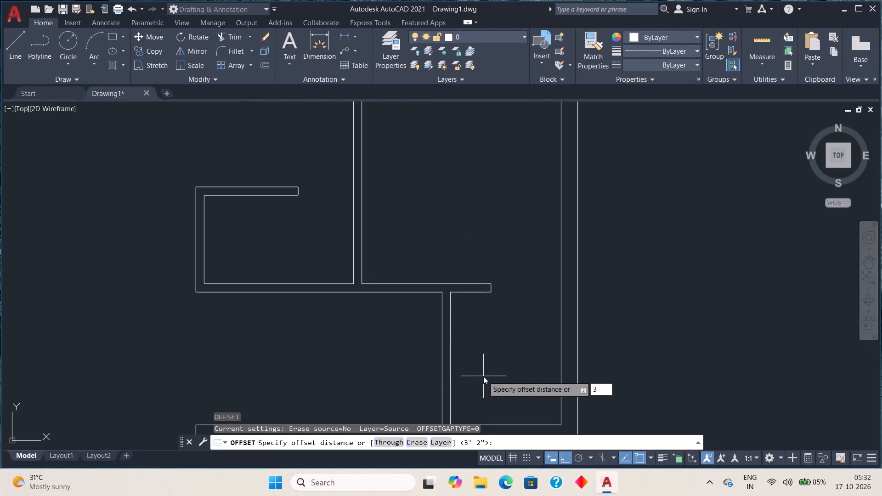
{"action": "key", "text": "apostrophe"}
{"action": "key", "text": "Return"}
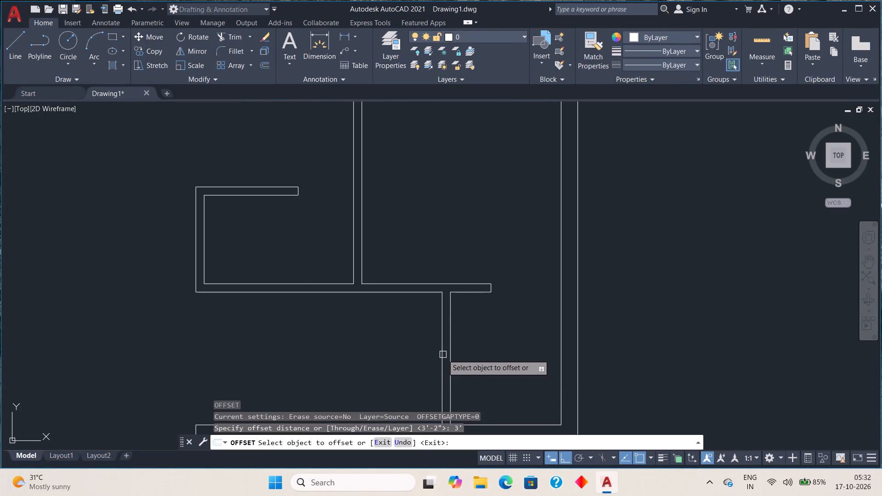
{"action": "left_click", "coordinate": [443, 355]}
{"action": "left_click", "coordinate": [355, 354]}
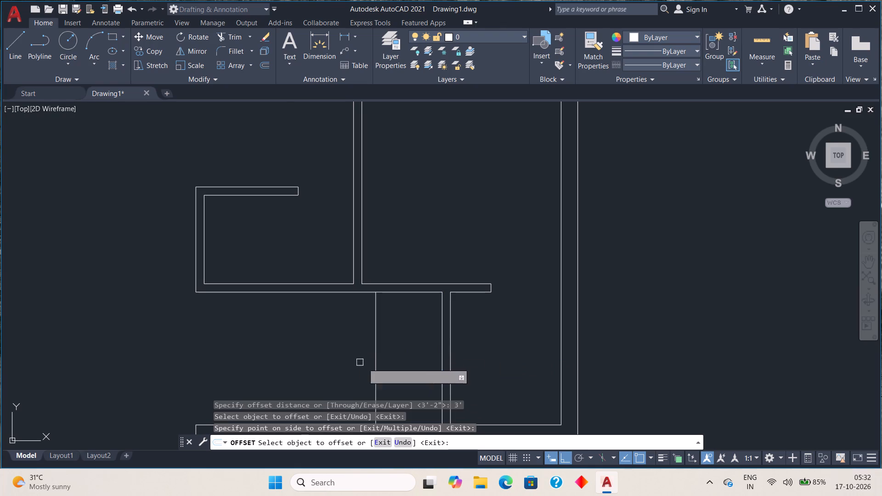
{"action": "scroll", "coordinate": [435, 372], "scroll_direction": "down", "scroll_amount": 1}
{"action": "middle_click_drag", "start_coordinate": [463, 376], "coordinate": [527, 338]}
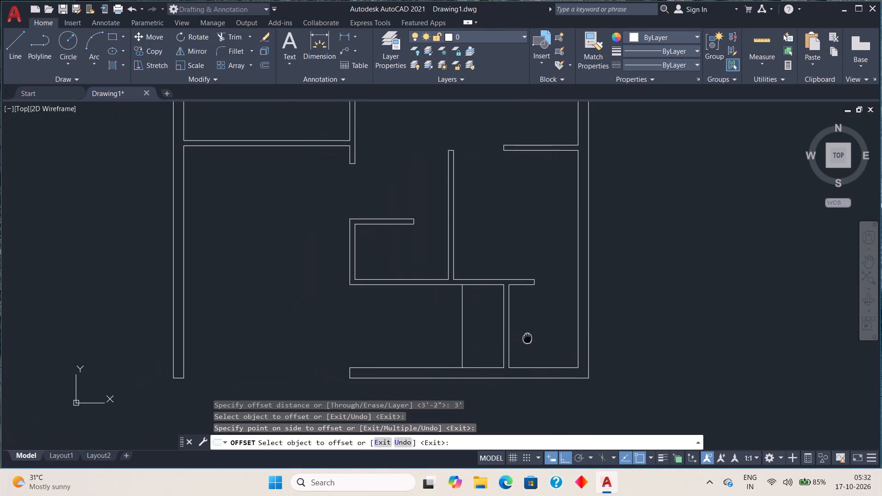
{"action": "middle_click_drag", "start_coordinate": [527, 338], "coordinate": [528, 338]}
{"action": "key", "text": "Escape"}
{"action": "key", "text": "Escape"}
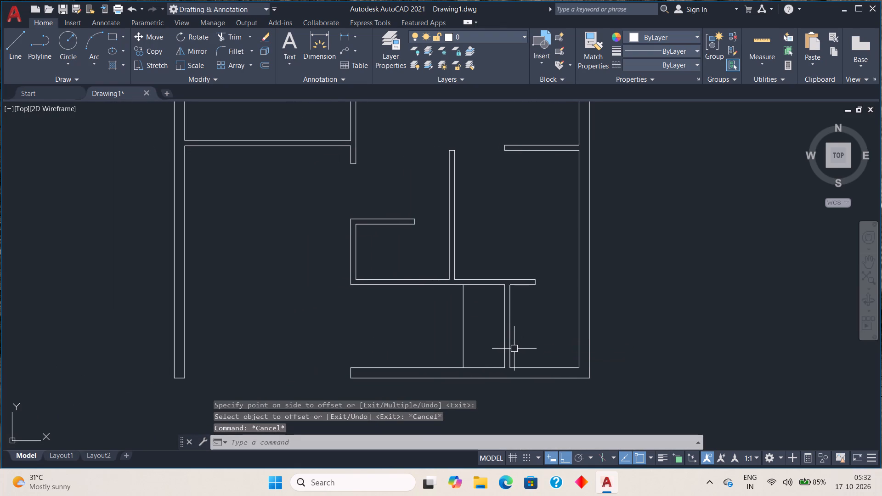
Draw a horizontal line about 8'-1 1/2" long from the landing edge's midpoint leftward, ending in line with the partition corner above.
{"action": "key", "text": "l"}
{"action": "key", "text": "space"}
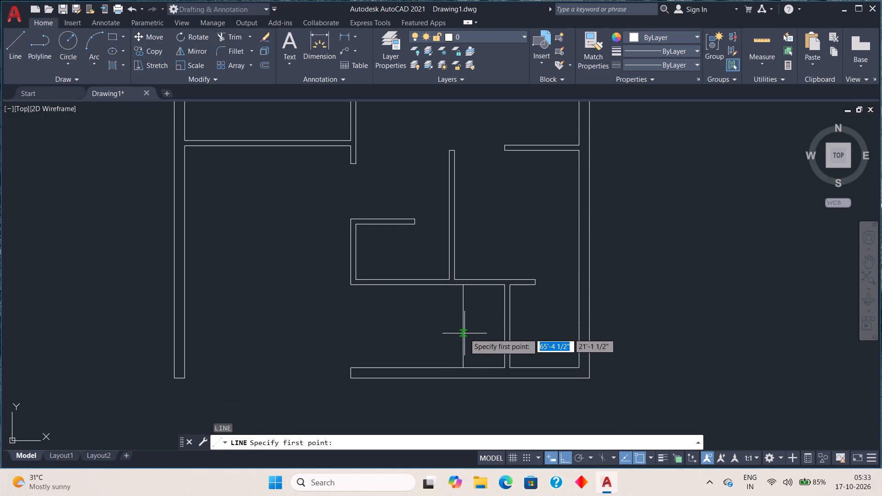
{"action": "left_click", "coordinate": [464, 326]}
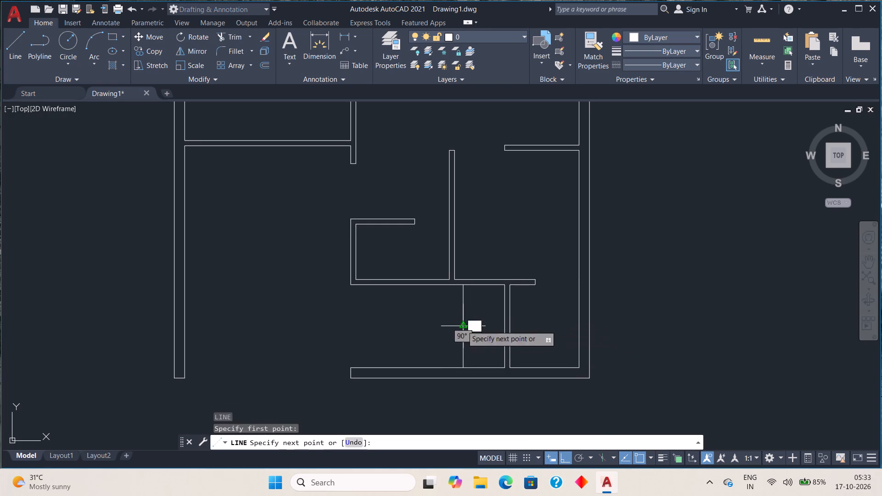
{"action": "left_click", "coordinate": [352, 328]}
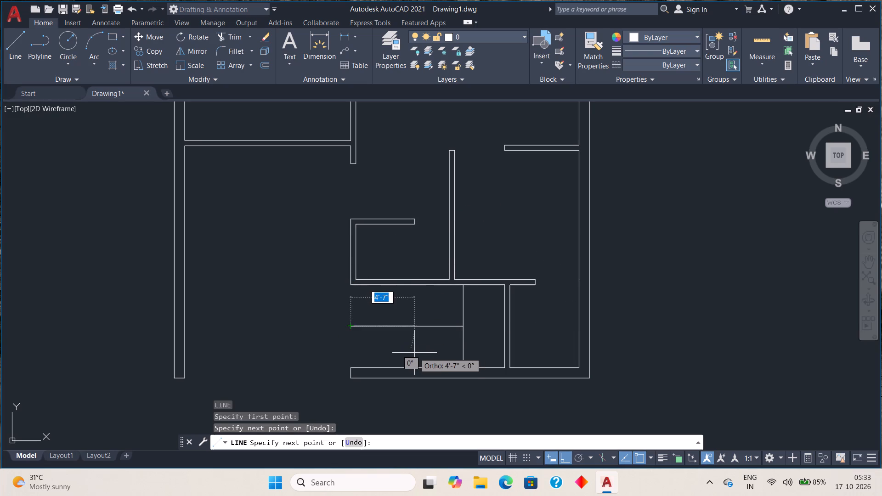
{"action": "key", "text": "Escape"}
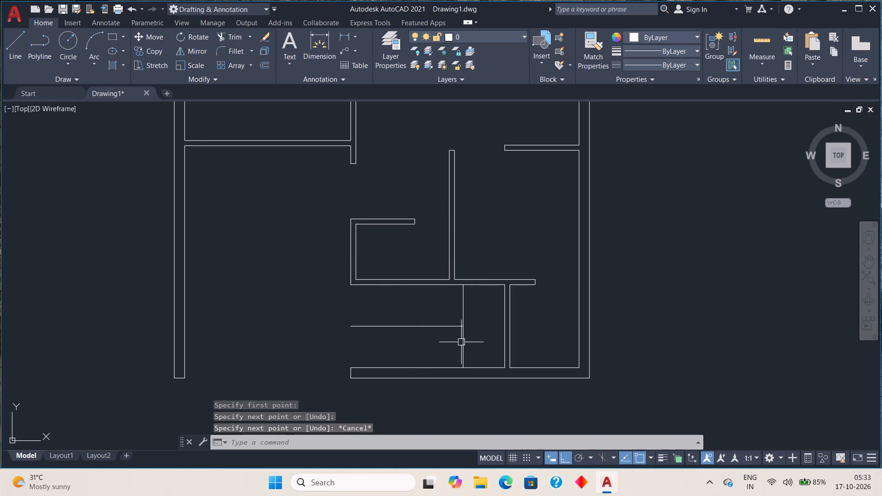
Offset the landing edge line 10" leftward to create the first stair tread.
{"action": "key", "text": "o"}
{"action": "key", "text": "space"}
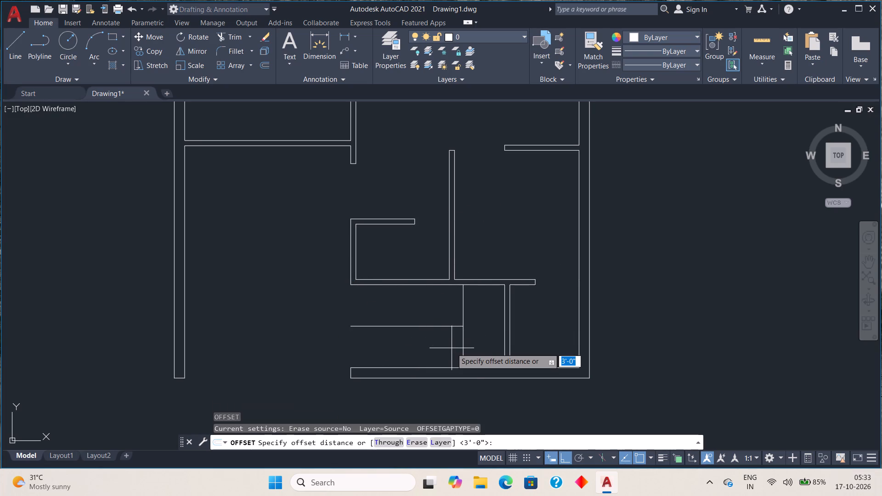
{"action": "key", "text": "1"}
{"action": "key", "text": "0"}
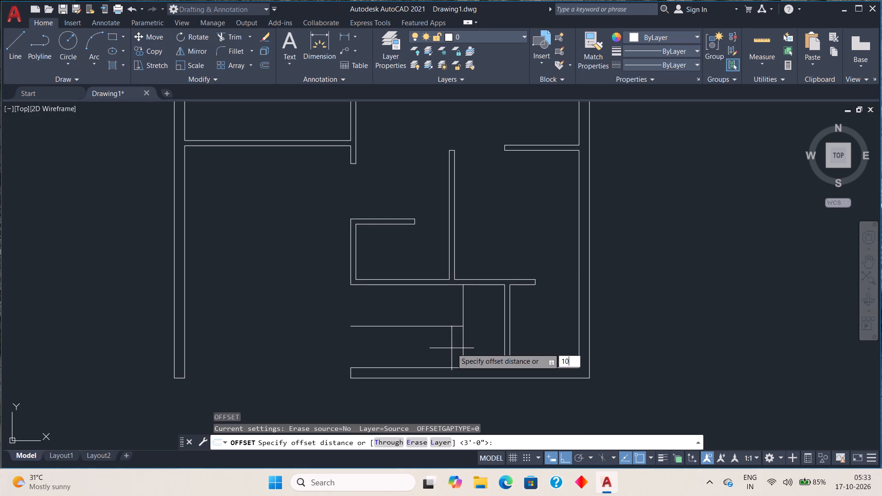
{"action": "key", "text": "shift+quotedbl"}
{"action": "key", "text": "Return"}
{"action": "left_click", "coordinate": [461, 340]}
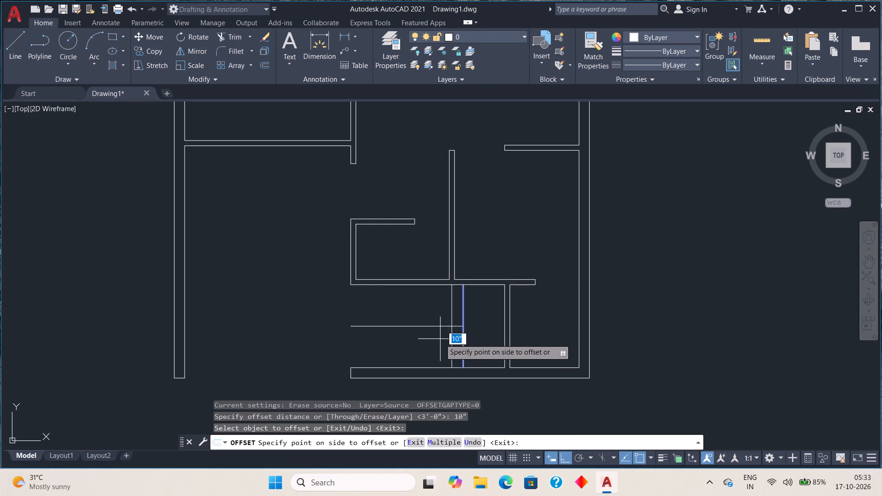
{"action": "left_click", "coordinate": [417, 344]}
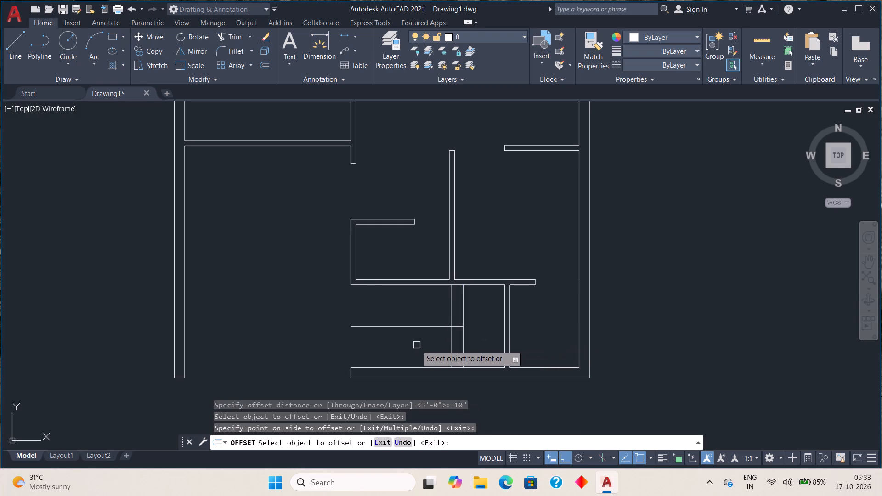
{"action": "left_click", "coordinate": [451, 341]}
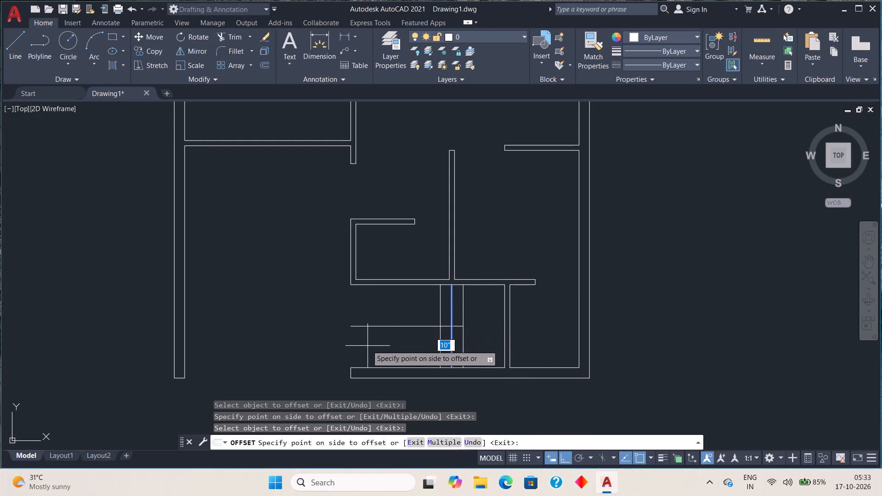
{"action": "key", "text": "Escape"}
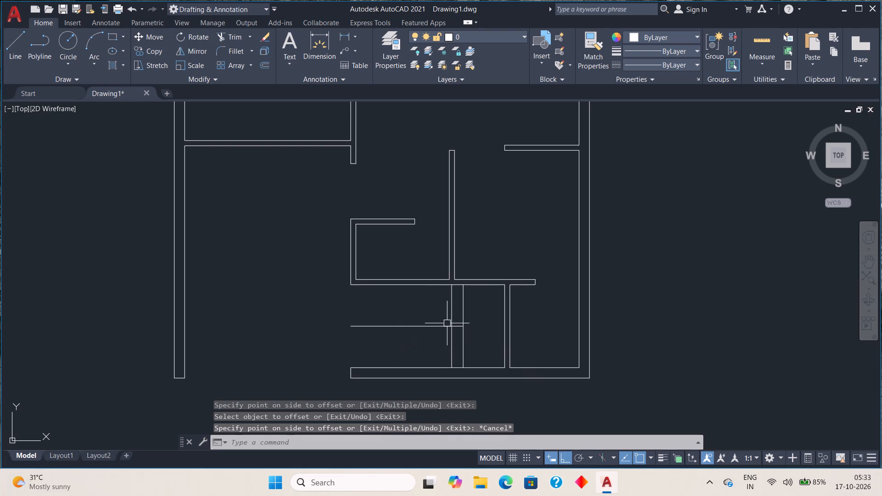
Offset each newest tread line 10" leftward in succession, adding eight more treads toward the open end of the stair.
{"action": "key", "text": "o"}
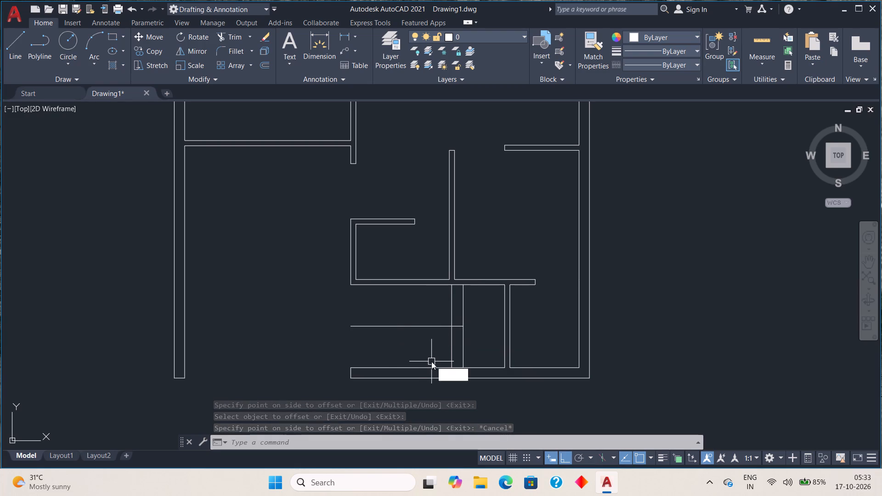
{"action": "key", "text": "space"}
{"action": "key", "text": "space"}
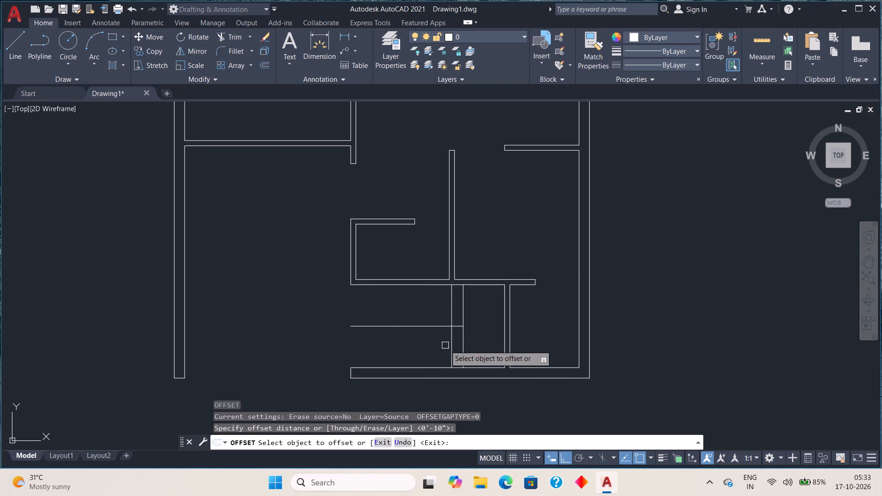
{"action": "left_click", "coordinate": [451, 340]}
{"action": "left_click", "coordinate": [393, 348]}
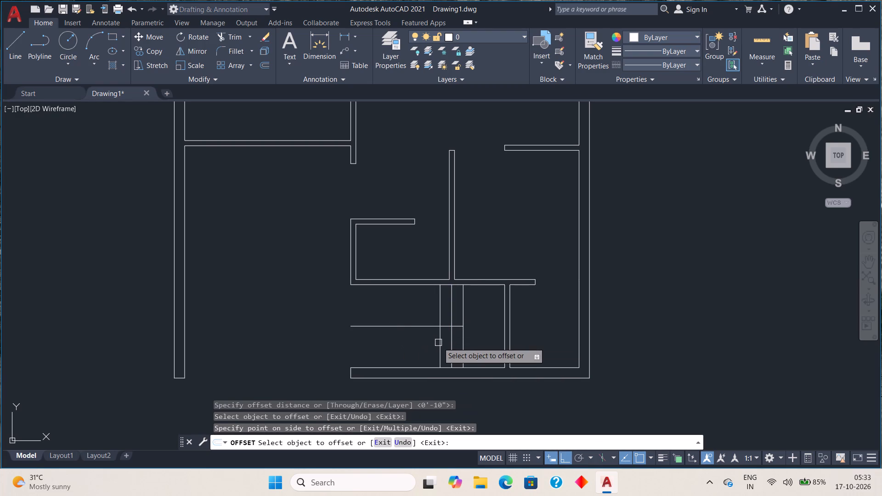
{"action": "left_click", "coordinate": [438, 343]}
{"action": "left_click", "coordinate": [423, 344]}
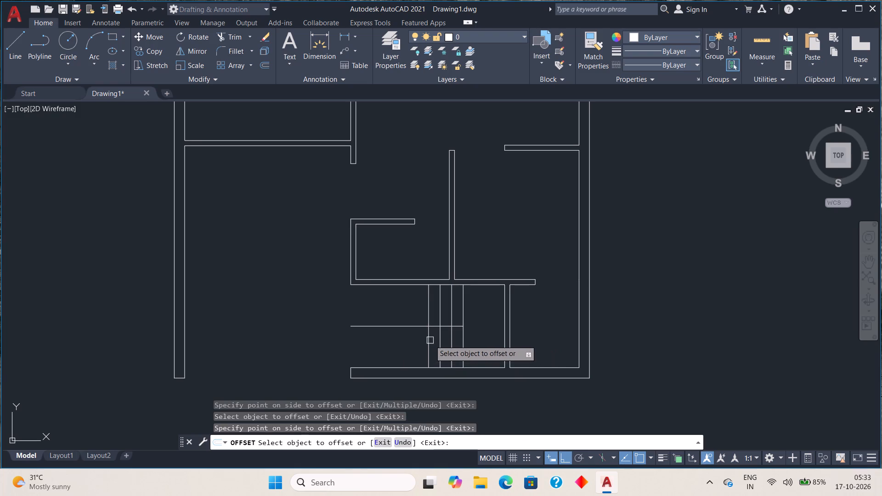
{"action": "left_click", "coordinate": [430, 340]}
{"action": "left_click", "coordinate": [392, 338]}
{"action": "left_click", "coordinate": [414, 341]}
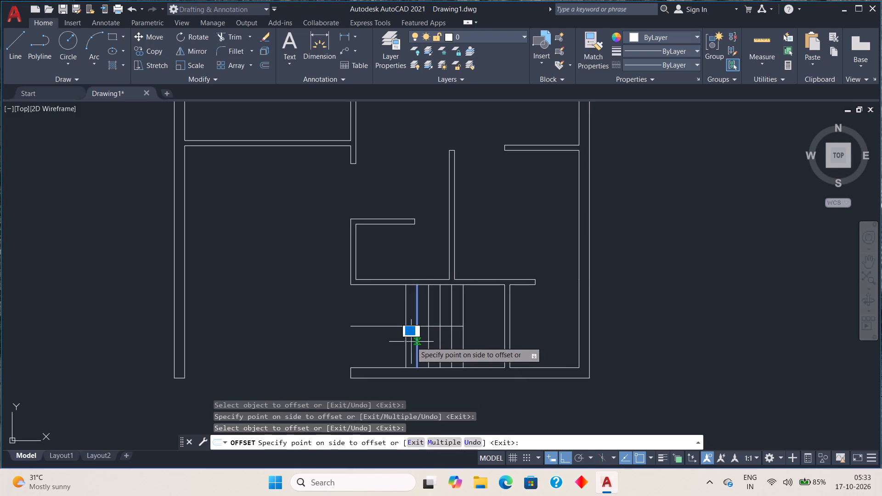
{"action": "left_click", "coordinate": [400, 344]}
{"action": "left_click", "coordinate": [407, 343]}
{"action": "left_click", "coordinate": [381, 344]}
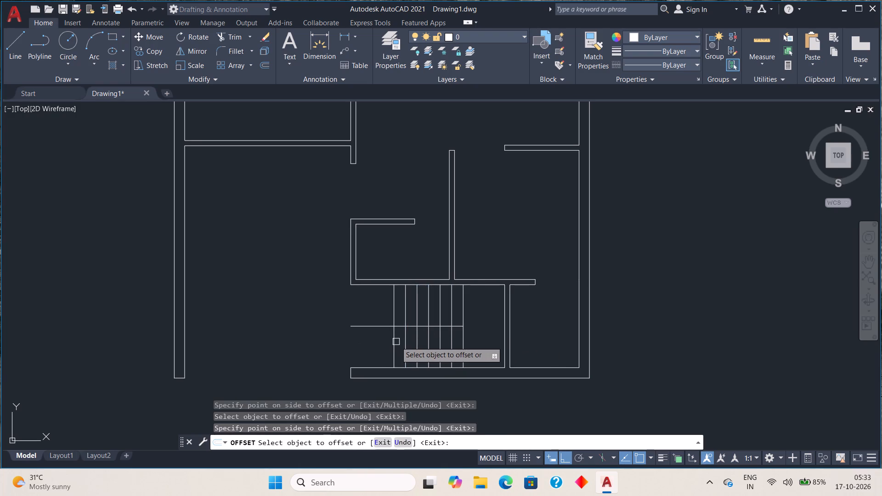
{"action": "left_click", "coordinate": [396, 342]}
{"action": "left_click", "coordinate": [367, 348]}
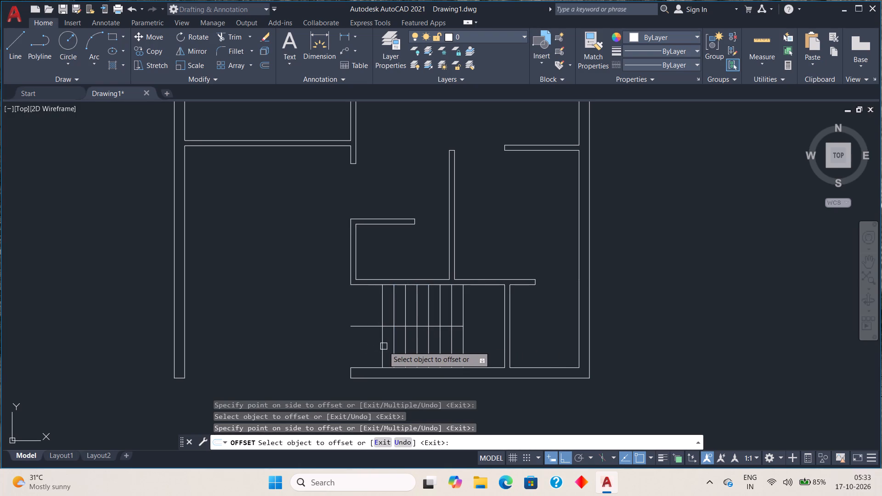
{"action": "left_click", "coordinate": [384, 346]}
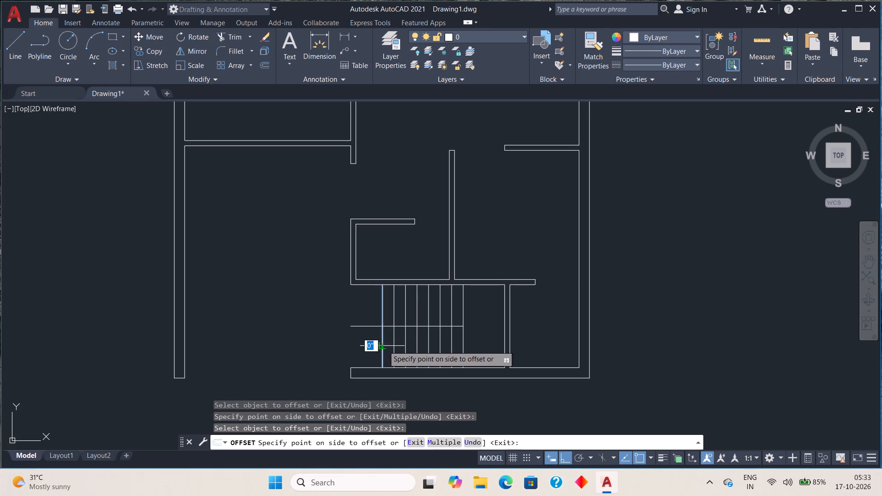
{"action": "left_click", "coordinate": [366, 348]}
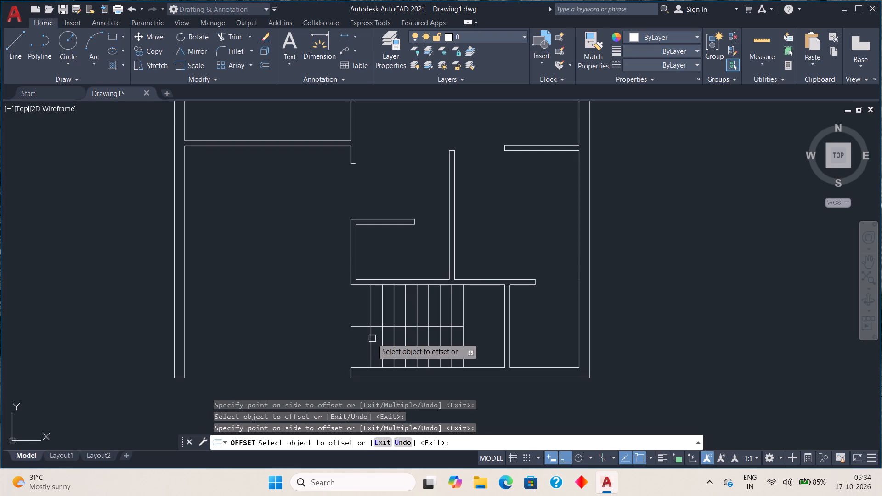
{"action": "left_click", "coordinate": [372, 338]}
{"action": "left_click", "coordinate": [345, 334]}
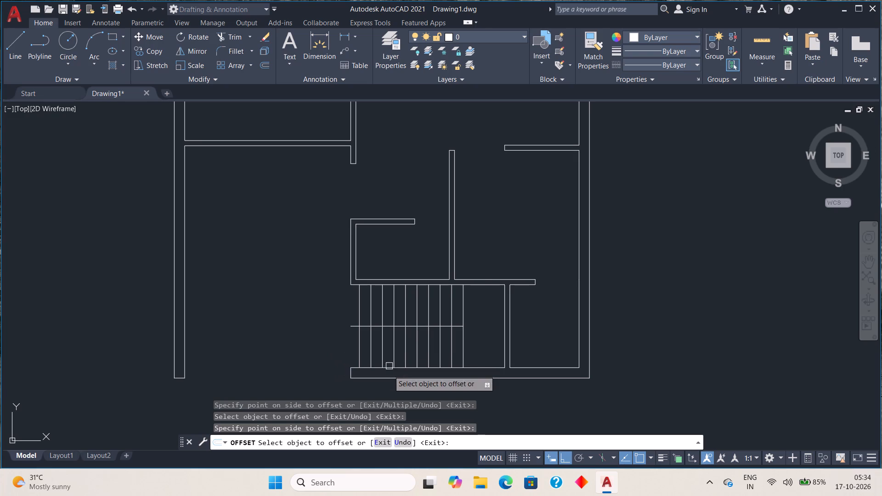
{"action": "key", "text": "Escape"}
{"action": "key", "text": "Escape"}
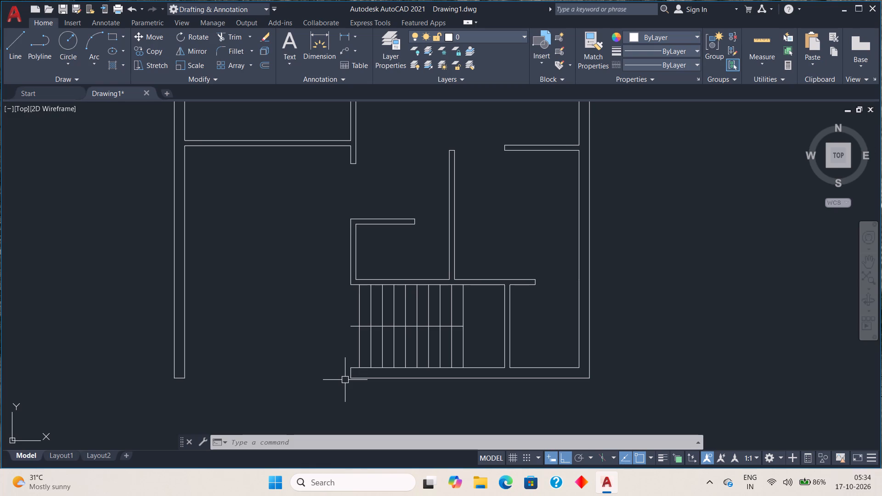
{"action": "key", "text": "Escape"}
{"action": "key", "text": "Escape"}
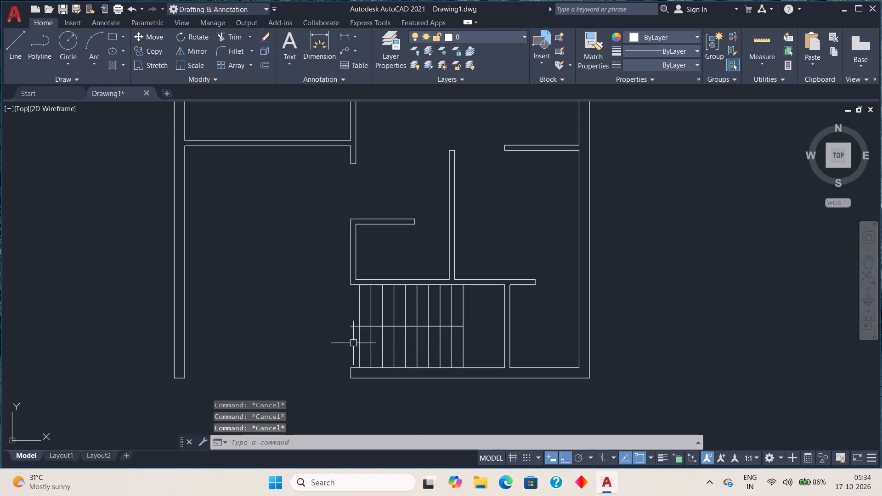
Trim the stub of the stair's horizontal centre line that projects beyond the leftmost tread.
{"action": "scroll", "coordinate": [352, 340], "scroll_direction": "up", "scroll_amount": 2}
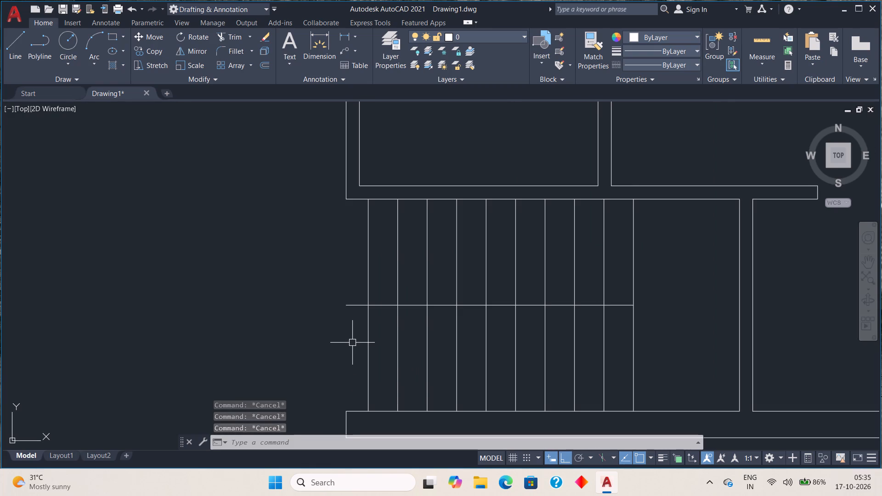
{"action": "type", "text": "tr"}
{"action": "key", "text": "space"}
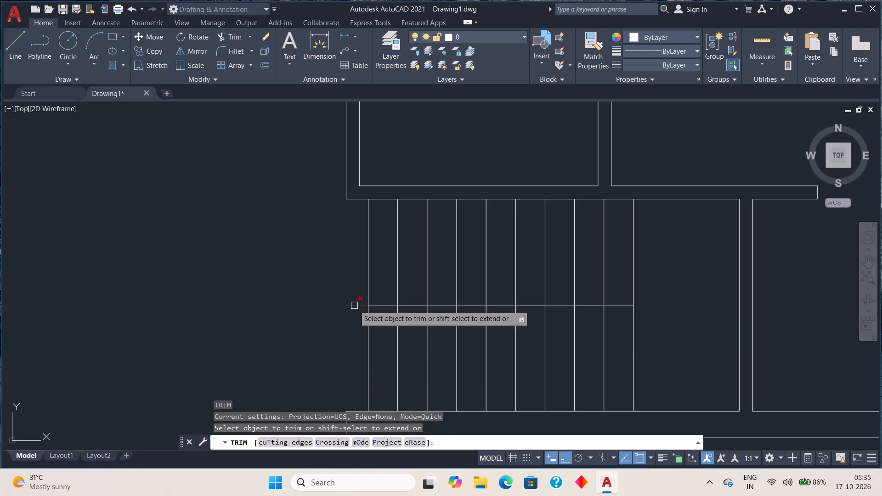
{"action": "left_click", "coordinate": [354, 305]}
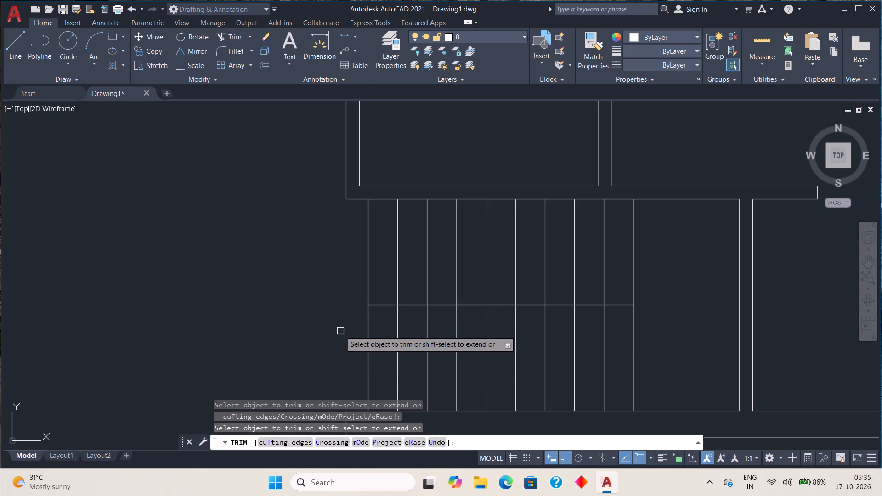
{"action": "key", "text": "Escape"}
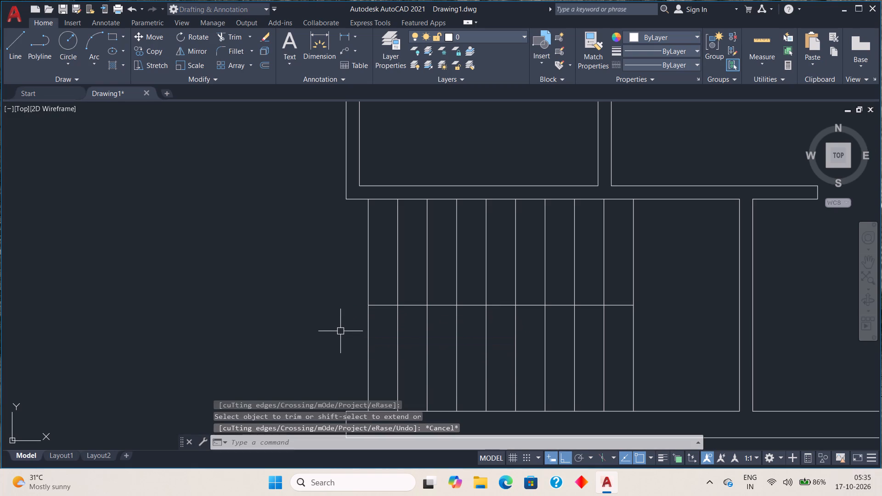
{"action": "scroll", "coordinate": [340, 332], "scroll_direction": "down", "scroll_amount": 1}
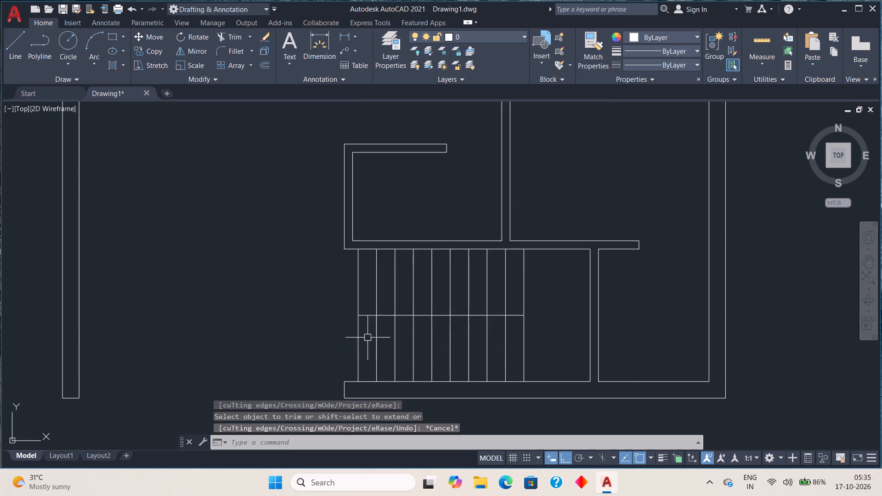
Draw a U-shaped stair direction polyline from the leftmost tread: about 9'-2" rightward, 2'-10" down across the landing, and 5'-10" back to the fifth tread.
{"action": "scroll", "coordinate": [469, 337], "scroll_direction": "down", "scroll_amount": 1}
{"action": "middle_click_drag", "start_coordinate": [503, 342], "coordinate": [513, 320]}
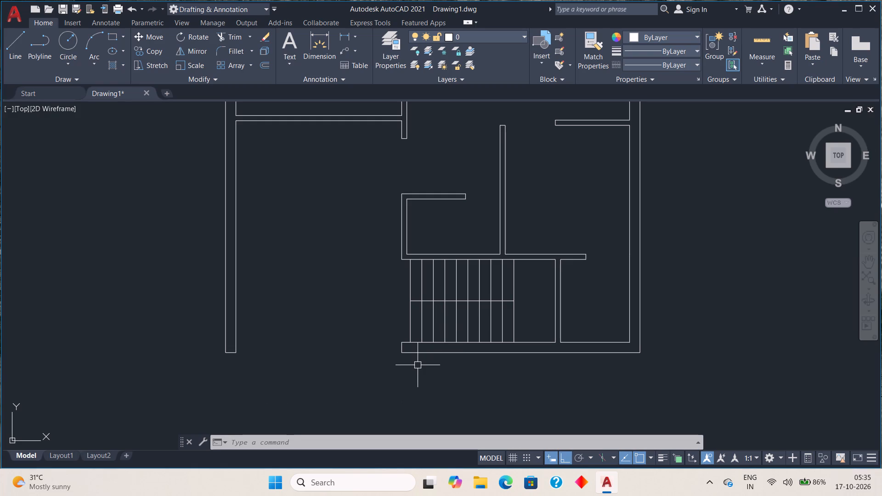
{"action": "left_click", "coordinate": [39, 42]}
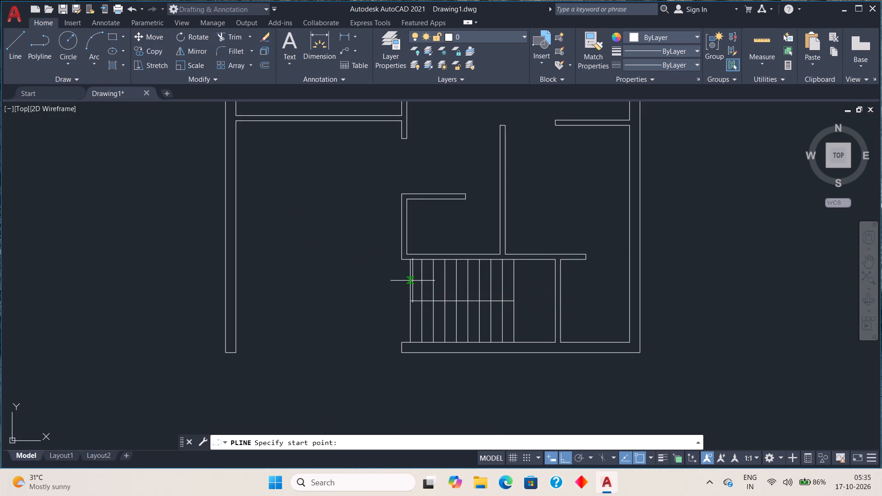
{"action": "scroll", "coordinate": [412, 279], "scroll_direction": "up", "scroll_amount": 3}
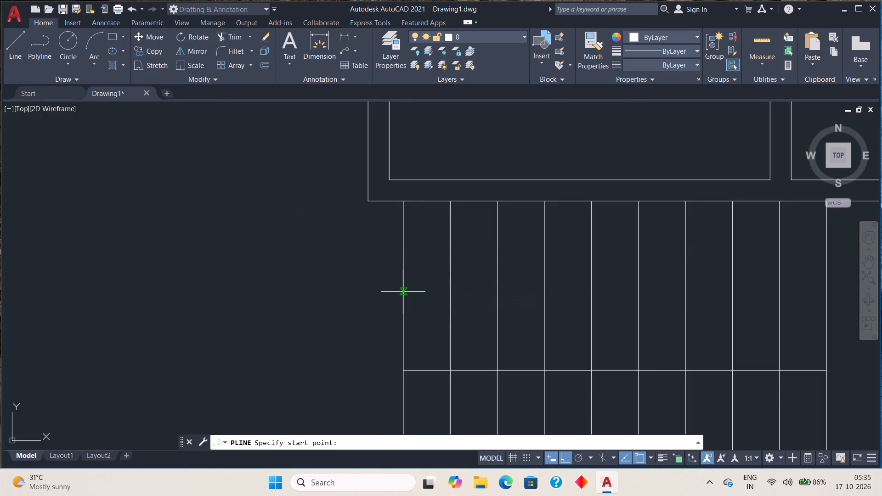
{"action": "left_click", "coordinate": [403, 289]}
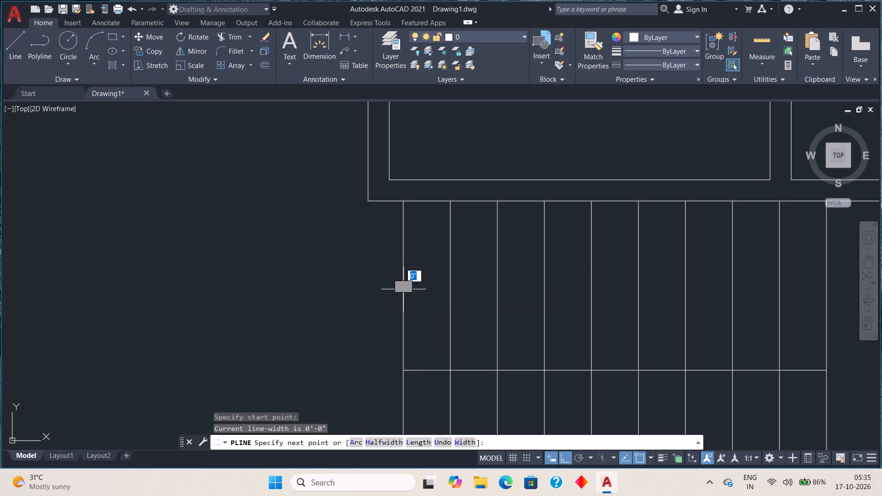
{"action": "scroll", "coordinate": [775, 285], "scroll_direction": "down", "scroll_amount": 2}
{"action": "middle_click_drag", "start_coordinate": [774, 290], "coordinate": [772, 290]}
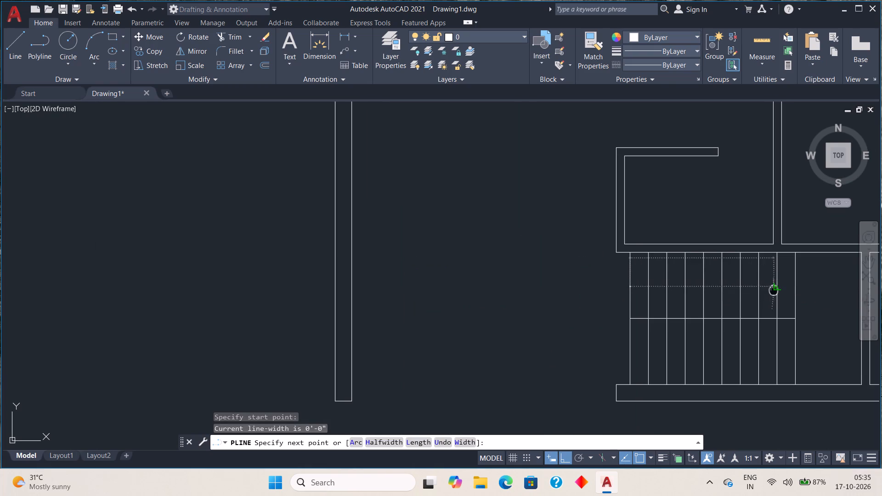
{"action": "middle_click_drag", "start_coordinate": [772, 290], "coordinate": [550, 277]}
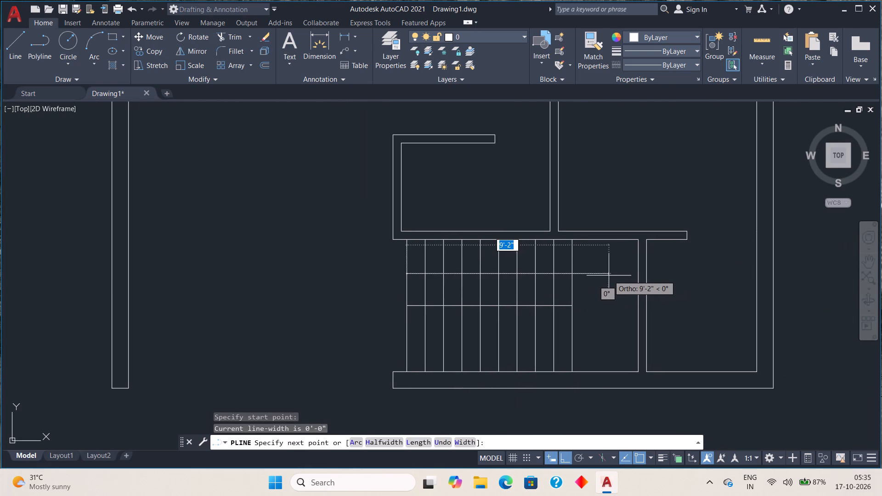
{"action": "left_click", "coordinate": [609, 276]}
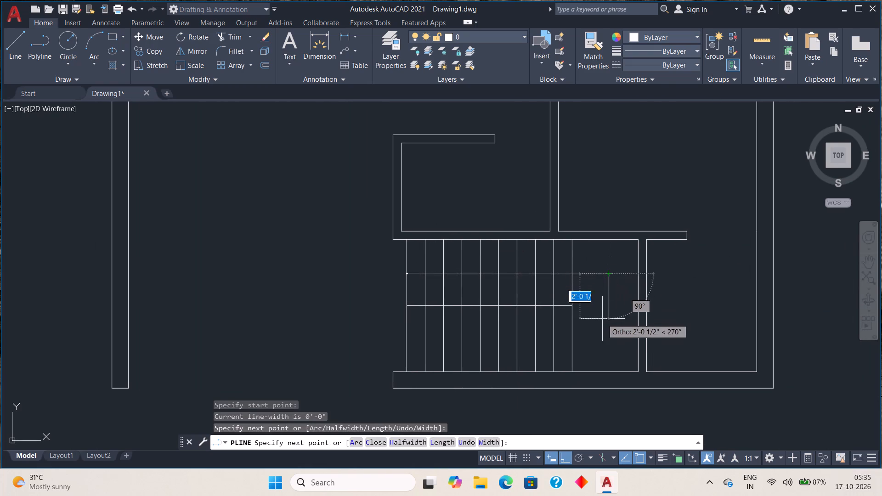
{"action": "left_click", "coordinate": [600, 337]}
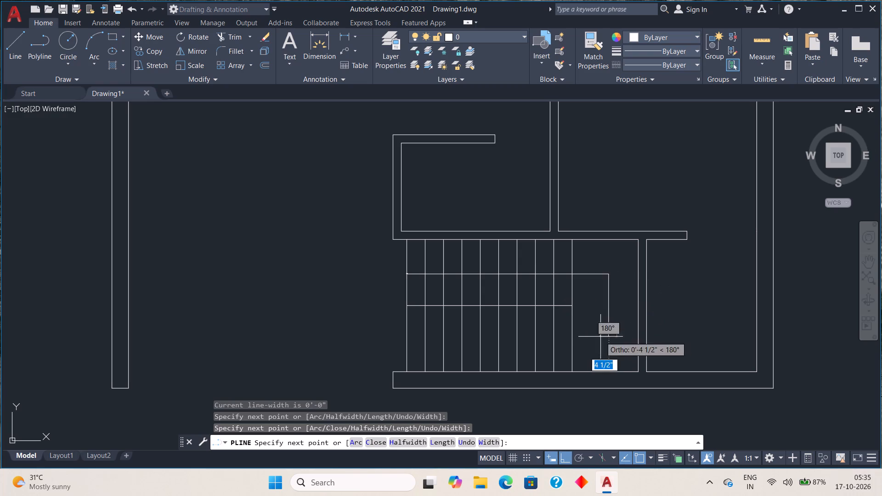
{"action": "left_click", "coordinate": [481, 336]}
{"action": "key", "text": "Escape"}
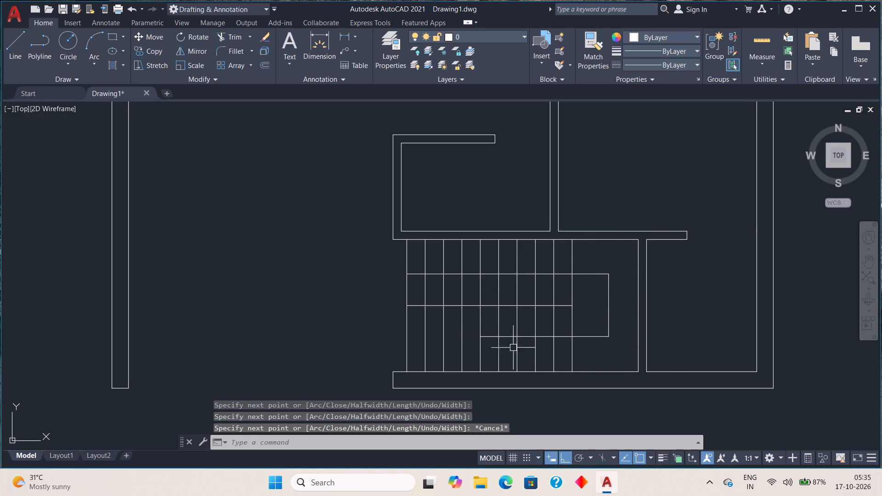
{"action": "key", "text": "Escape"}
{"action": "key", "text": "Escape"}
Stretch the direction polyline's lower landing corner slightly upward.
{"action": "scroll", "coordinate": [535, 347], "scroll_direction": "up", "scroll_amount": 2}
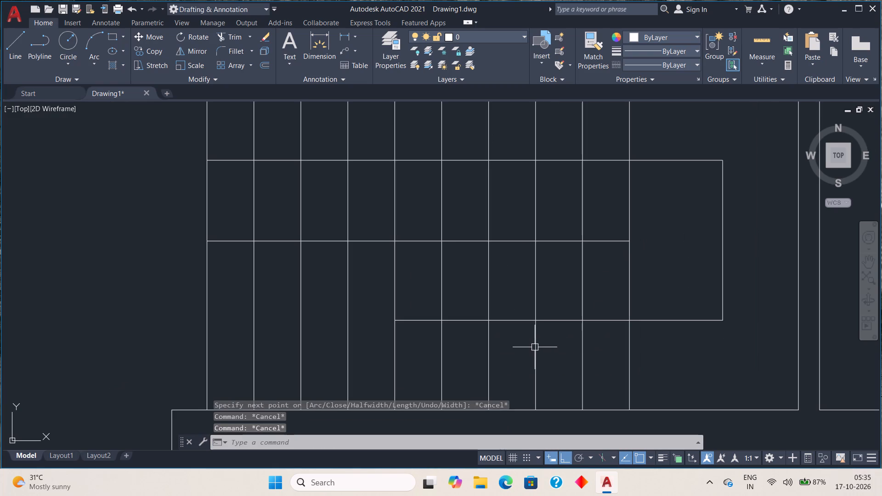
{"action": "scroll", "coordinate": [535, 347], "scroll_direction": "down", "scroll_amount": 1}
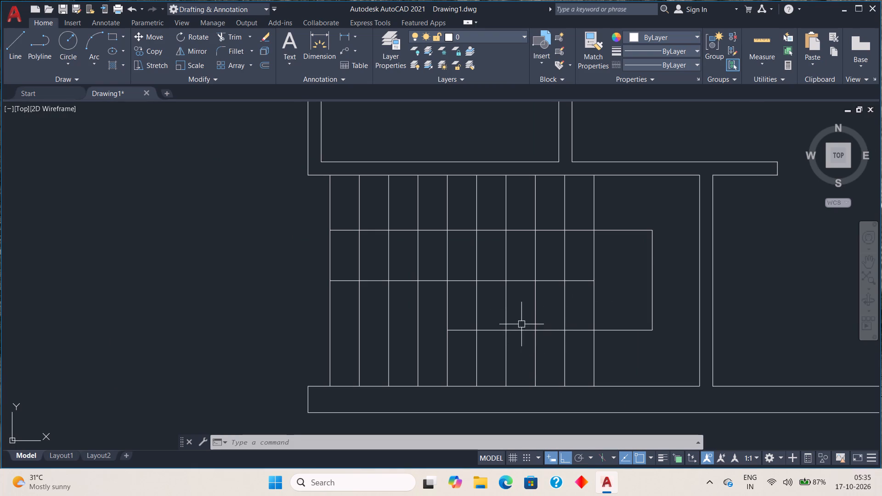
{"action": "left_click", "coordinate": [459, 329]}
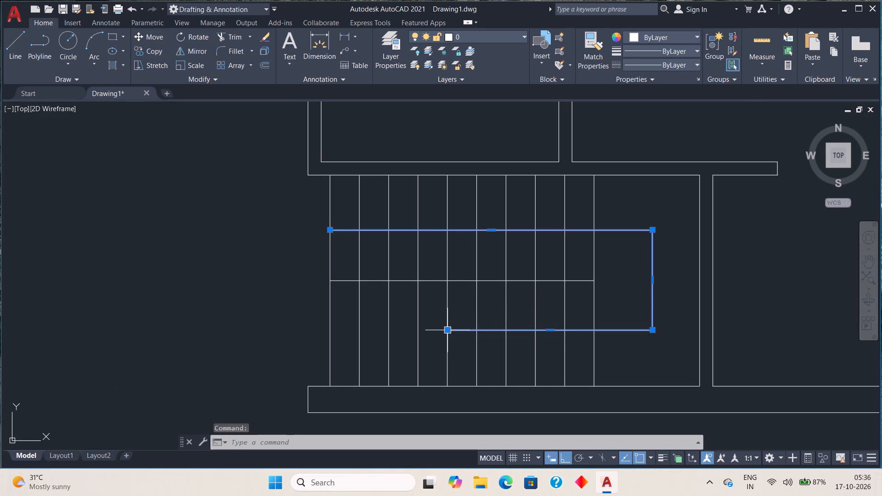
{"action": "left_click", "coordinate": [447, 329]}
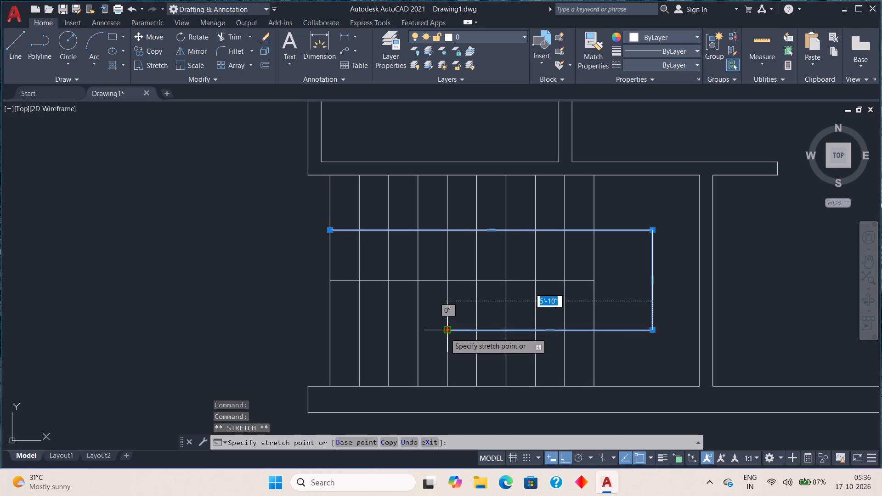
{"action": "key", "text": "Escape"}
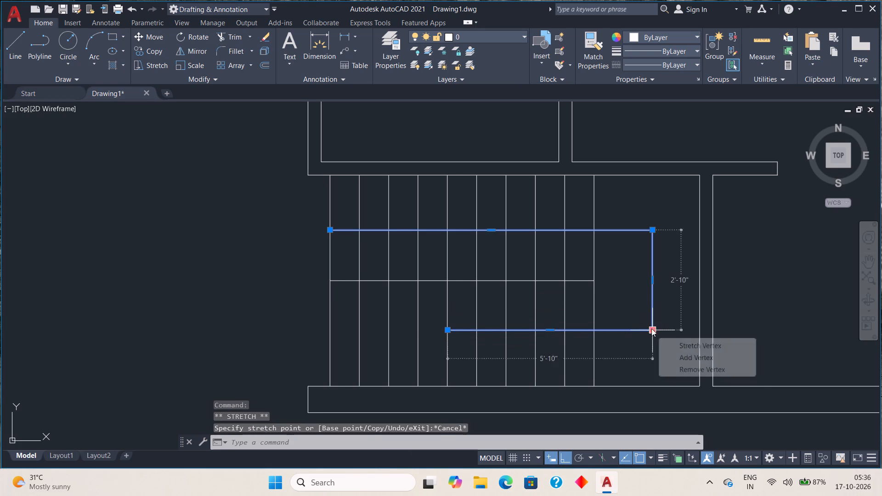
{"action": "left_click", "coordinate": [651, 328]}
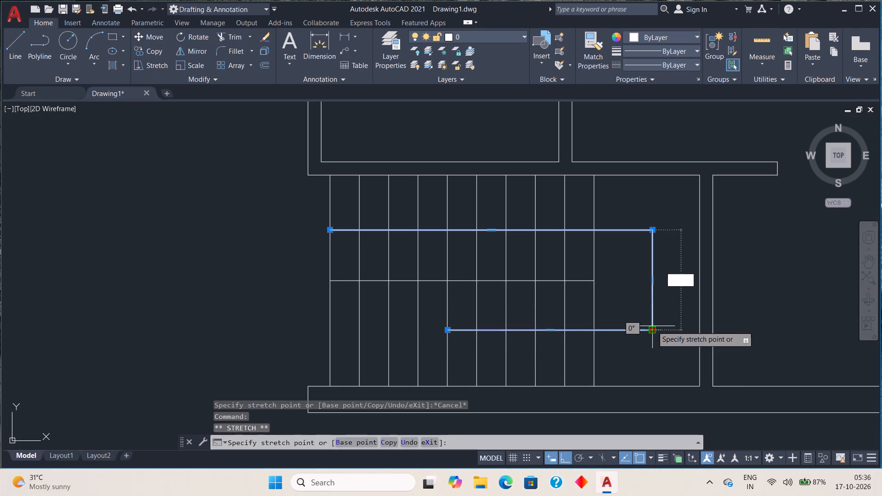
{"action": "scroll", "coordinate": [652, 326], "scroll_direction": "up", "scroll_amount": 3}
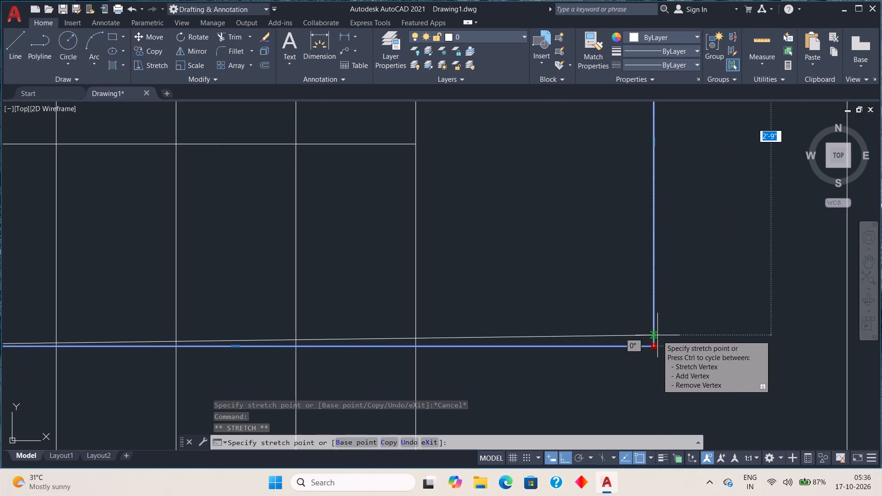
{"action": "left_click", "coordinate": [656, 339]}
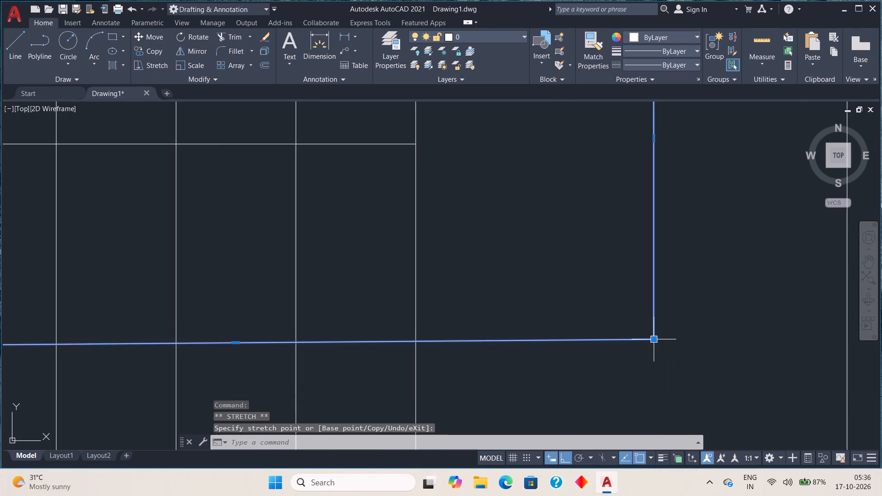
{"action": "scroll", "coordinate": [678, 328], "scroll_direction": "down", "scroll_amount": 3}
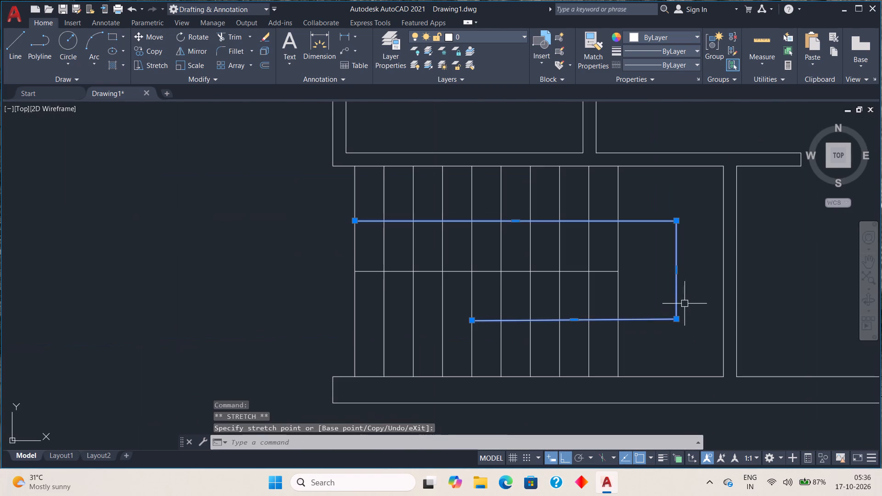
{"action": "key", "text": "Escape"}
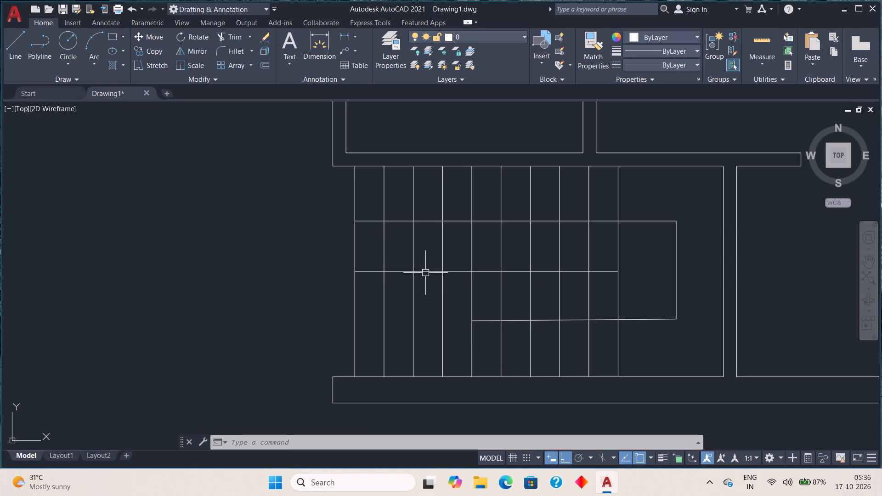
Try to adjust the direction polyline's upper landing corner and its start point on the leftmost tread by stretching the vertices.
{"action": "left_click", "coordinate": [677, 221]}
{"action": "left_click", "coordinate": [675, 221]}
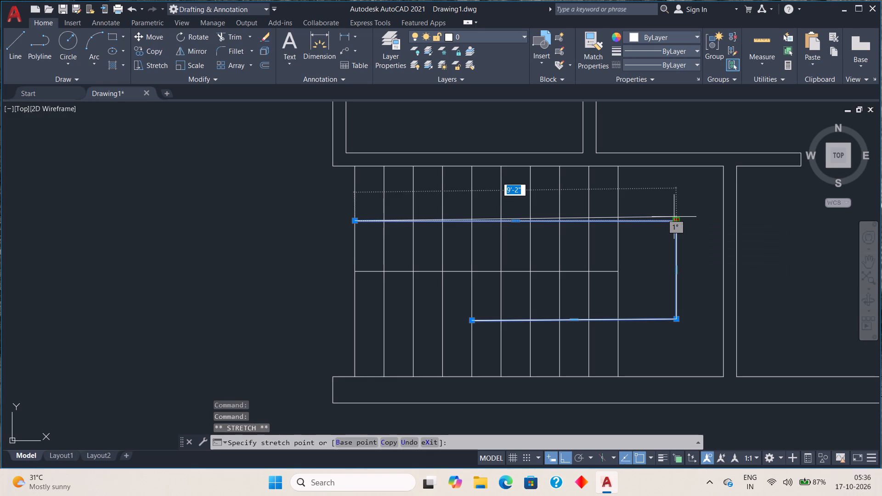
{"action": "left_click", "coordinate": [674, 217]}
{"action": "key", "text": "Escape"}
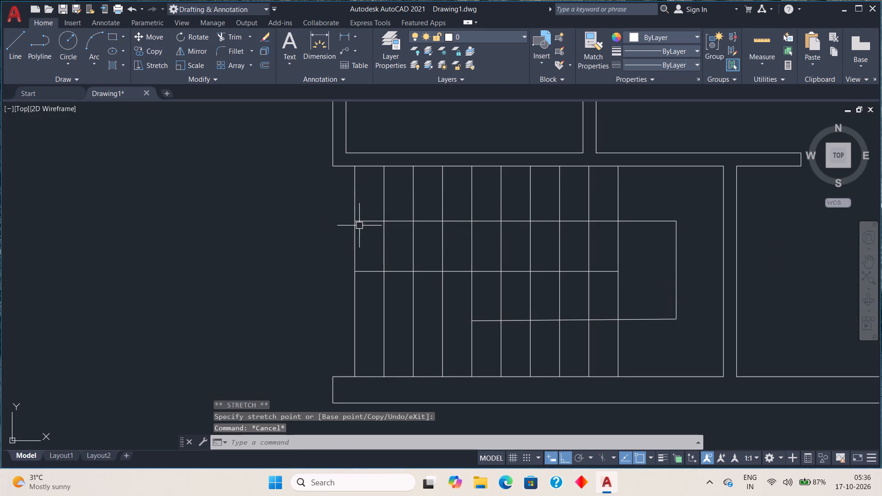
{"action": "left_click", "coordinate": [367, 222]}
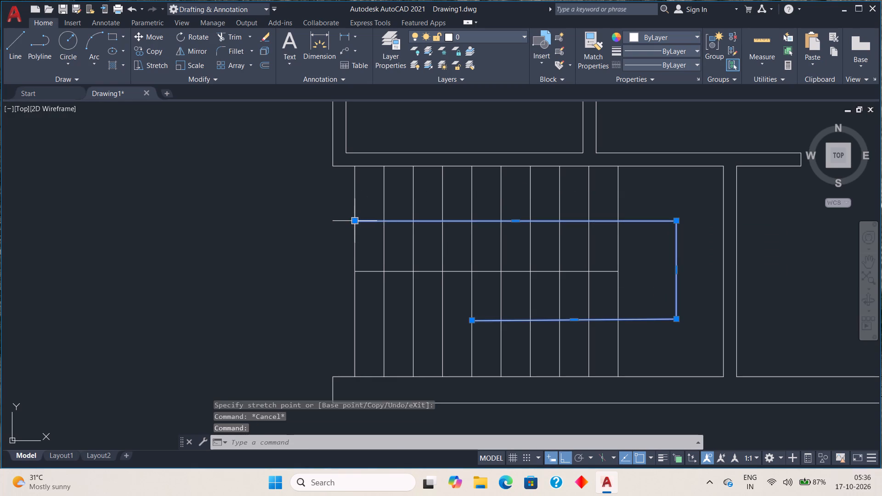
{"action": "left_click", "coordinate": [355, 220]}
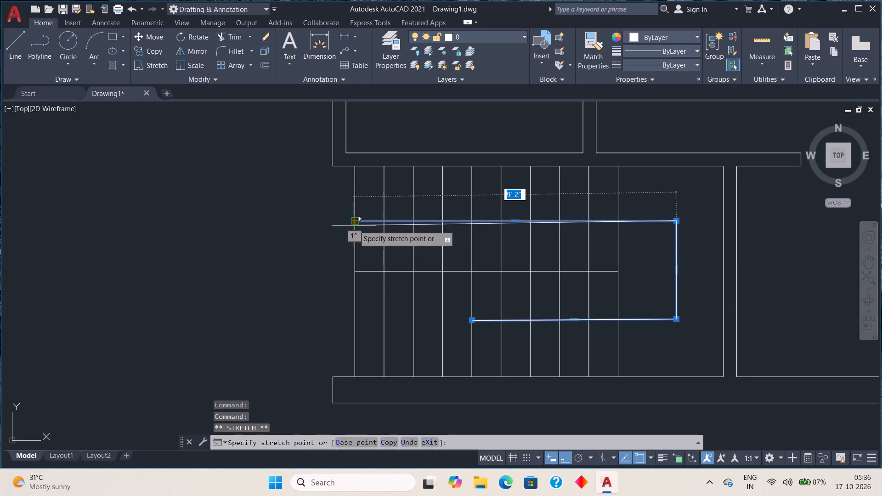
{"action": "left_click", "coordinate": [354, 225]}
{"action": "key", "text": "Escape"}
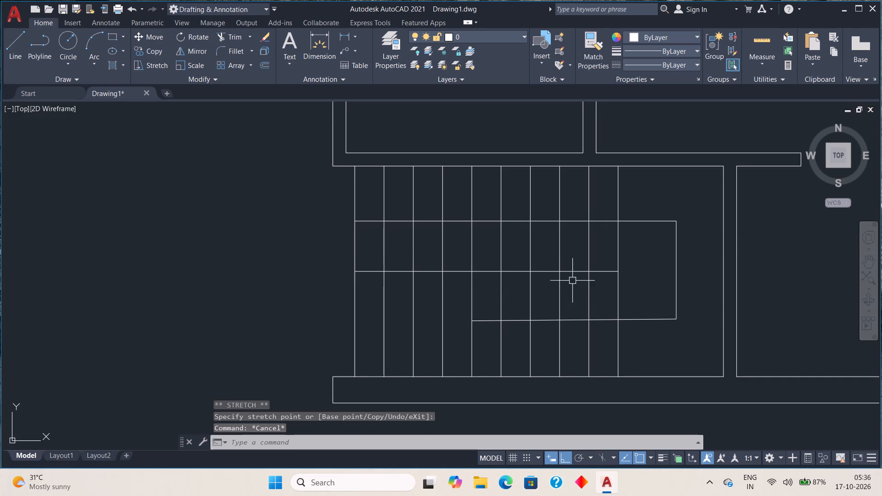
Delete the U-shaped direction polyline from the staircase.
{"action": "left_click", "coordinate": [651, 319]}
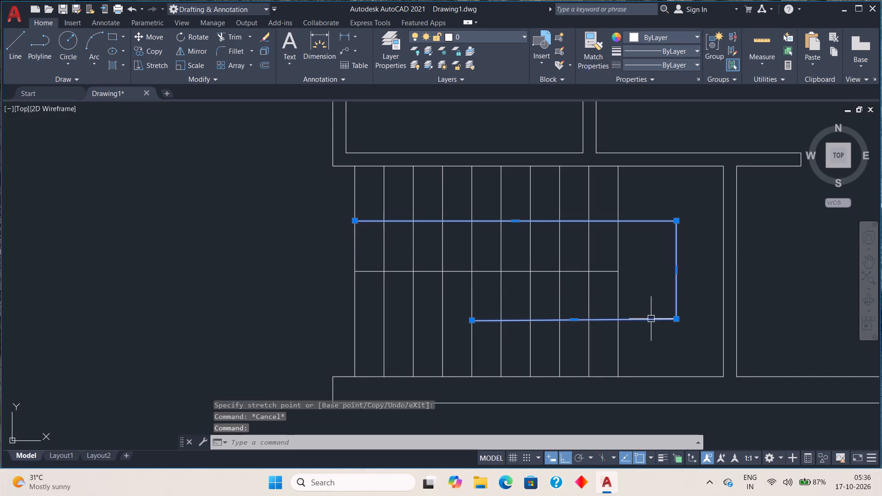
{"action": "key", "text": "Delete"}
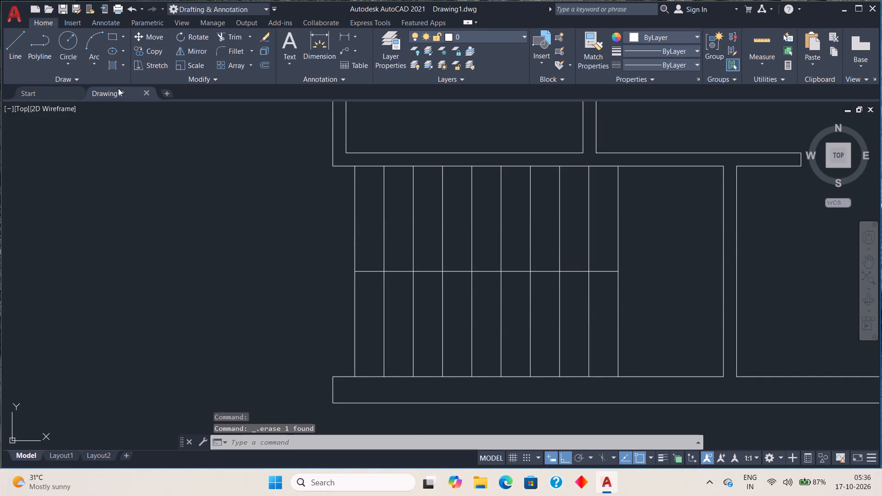
Draw a U-shaped direction polyline from the leftmost tread's upper half, around the landing, returning about 5'-5 1/2" leftward to the fifth tread.
{"action": "left_click", "coordinate": [47, 41]}
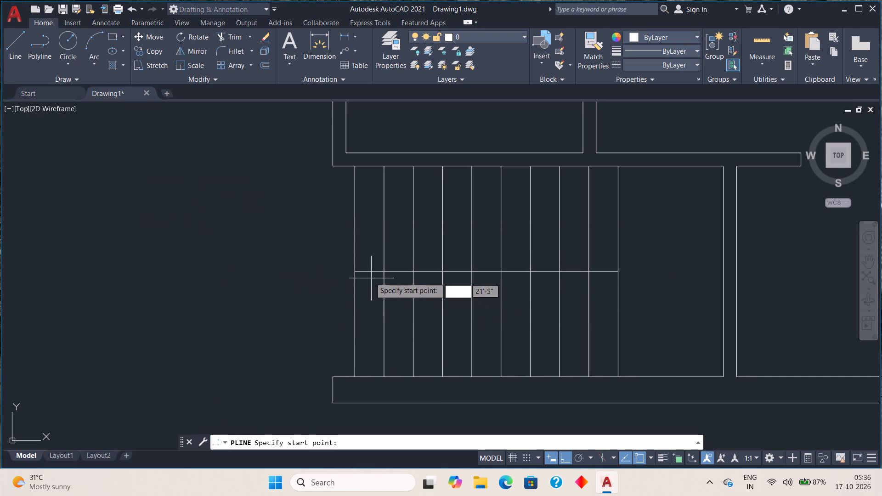
{"action": "left_click", "coordinate": [354, 220]}
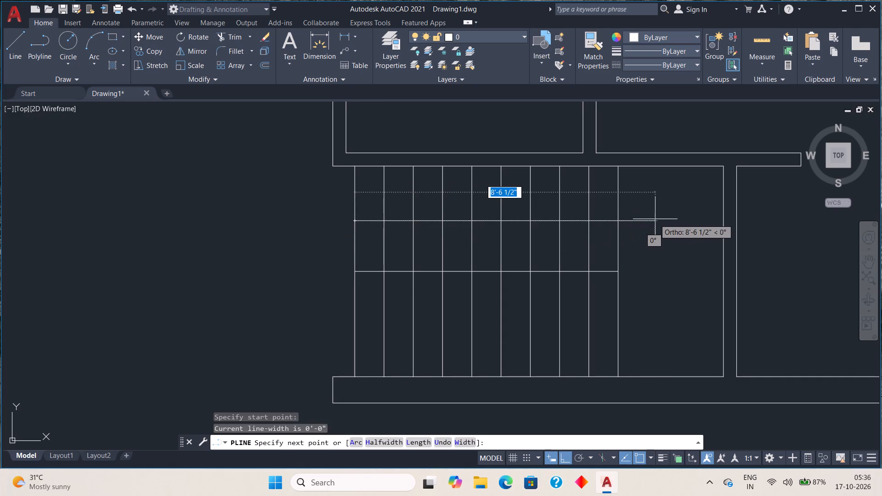
{"action": "left_click", "coordinate": [663, 219]}
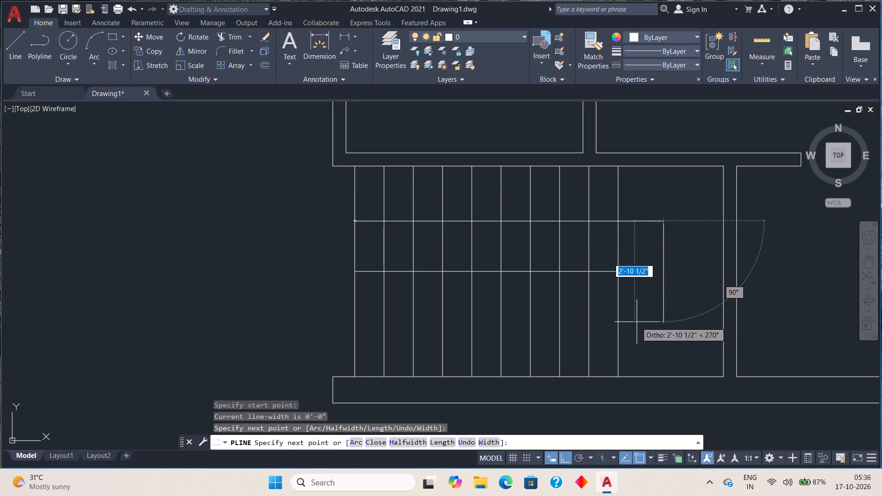
{"action": "left_click", "coordinate": [657, 314]}
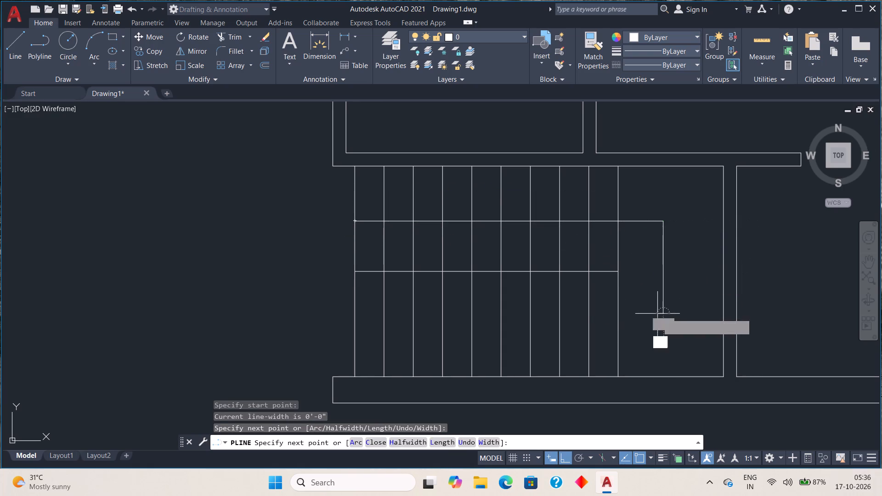
{"action": "left_click", "coordinate": [474, 311]}
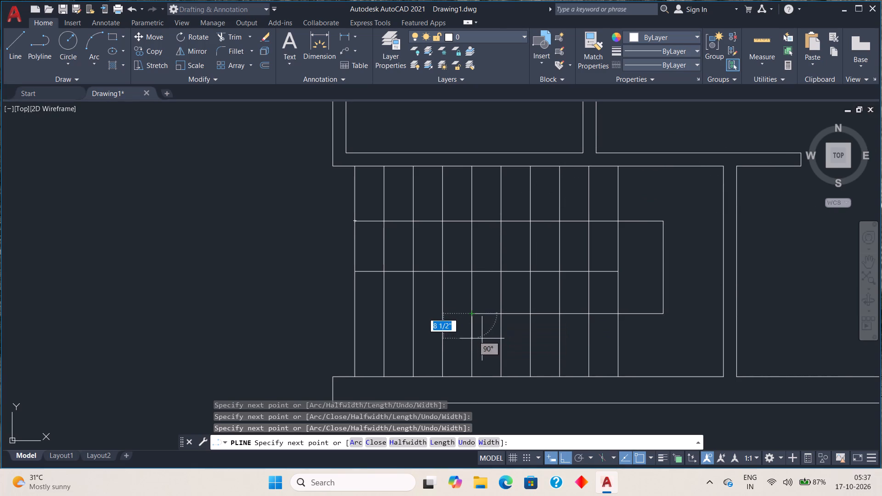
{"action": "key", "text": "Escape"}
Draw the upper arrowhead line diagonally from the direction polyline's lower end up to the adjacent tread line on its right.
{"action": "left_click", "coordinate": [23, 60]}
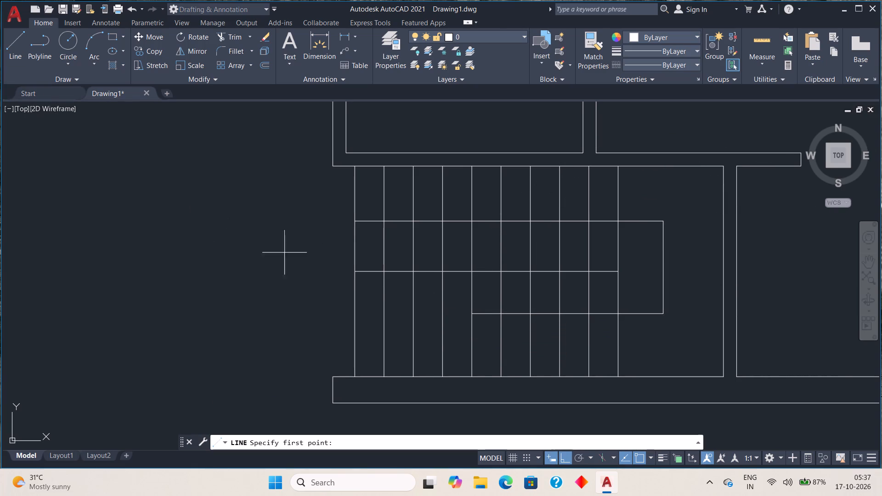
{"action": "left_click", "coordinate": [473, 316]}
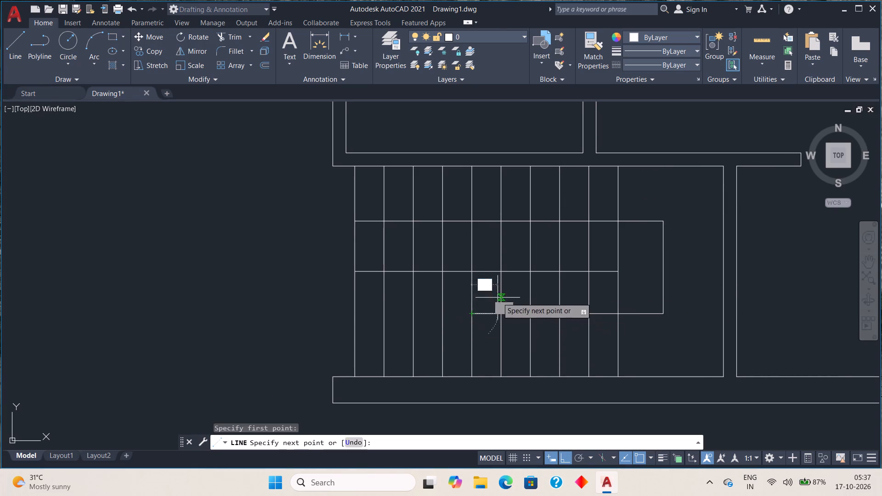
{"action": "left_click", "coordinate": [504, 289]}
{"action": "key", "text": "Escape"}
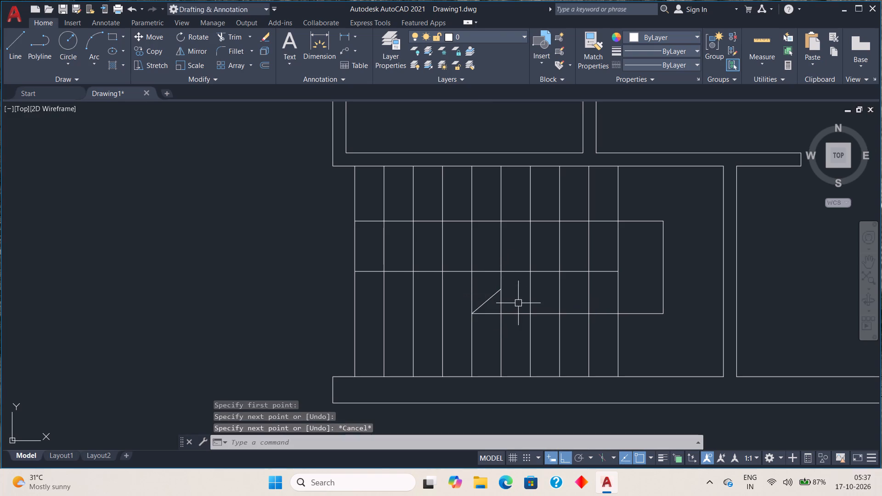
Draw the lower arrowhead line from the direction polyline's tip diagonally down to the adjacent tread line on its right.
{"action": "left_click", "coordinate": [14, 54]}
{"action": "left_click", "coordinate": [473, 316]}
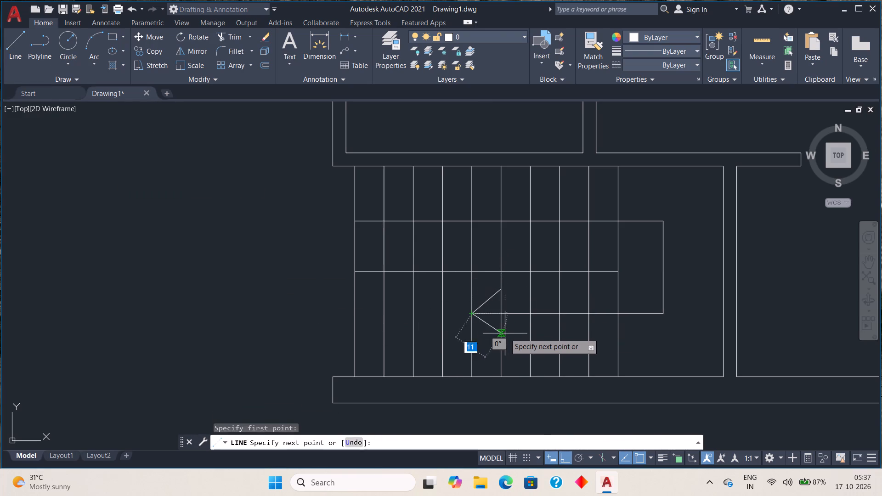
{"action": "left_click", "coordinate": [503, 333]}
{"action": "key", "text": "Escape"}
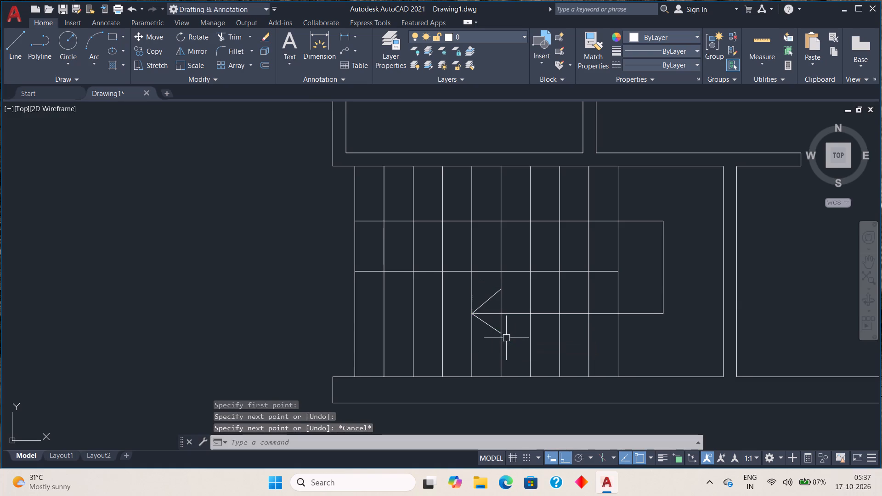
Draw a horizontal line across the bottom-left wall opening, from the left outer wall's inner lower corner to the bottom wall's outer corner.
{"action": "scroll", "coordinate": [530, 331], "scroll_direction": "down", "scroll_amount": 1}
{"action": "scroll", "coordinate": [573, 346], "scroll_direction": "down", "scroll_amount": 1}
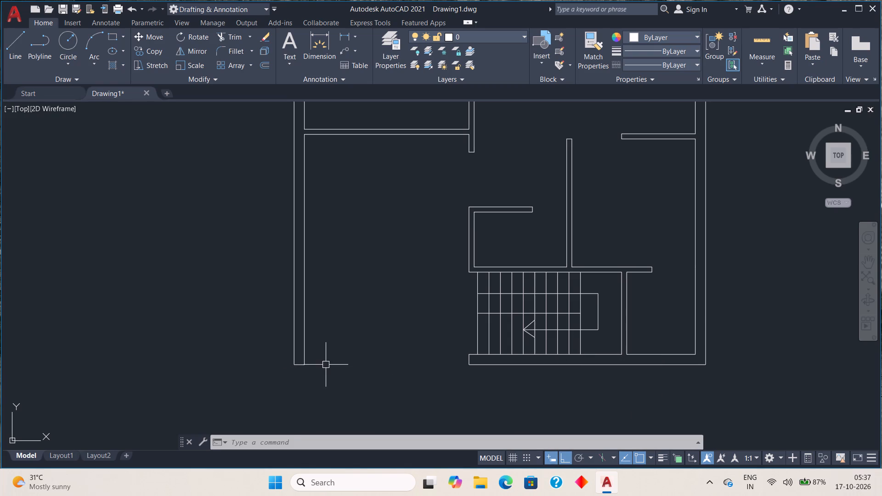
{"action": "left_click", "coordinate": [20, 45]}
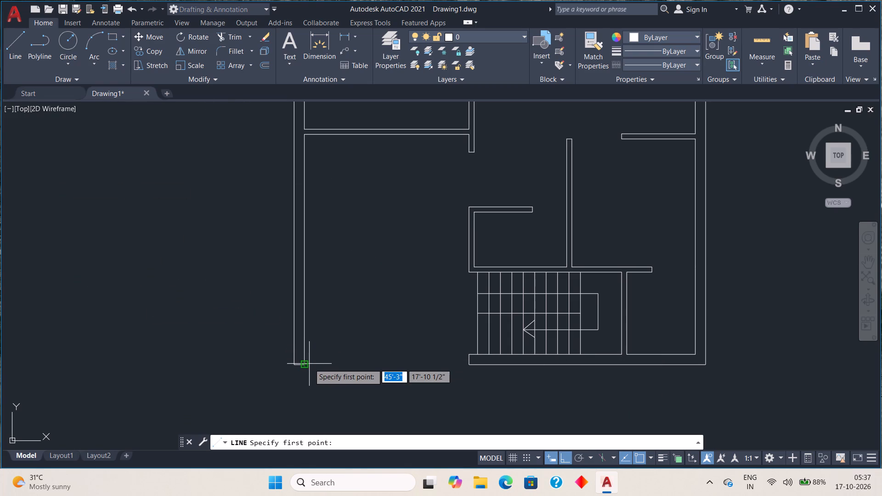
{"action": "left_click", "coordinate": [303, 365]}
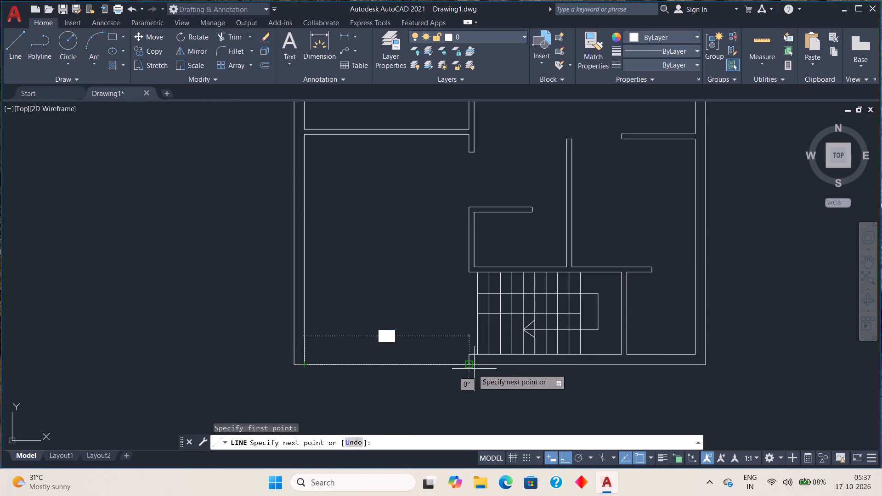
{"action": "left_click", "coordinate": [470, 368]}
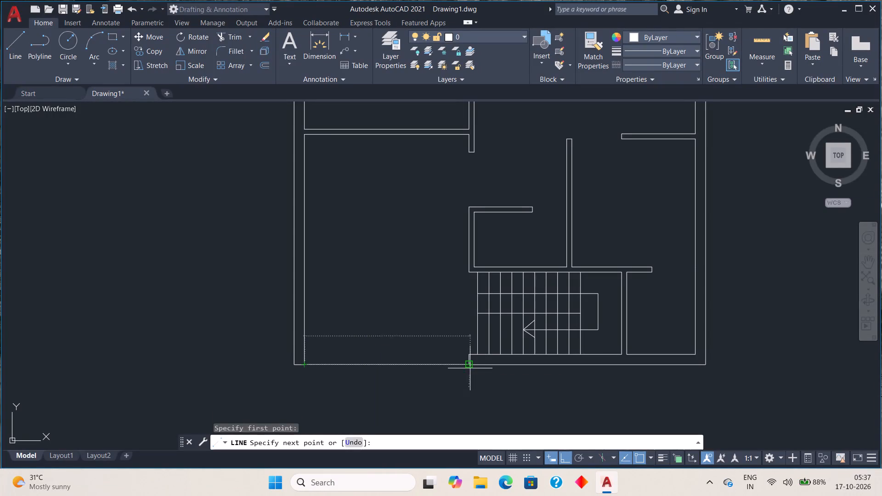
{"action": "key", "text": "Escape"}
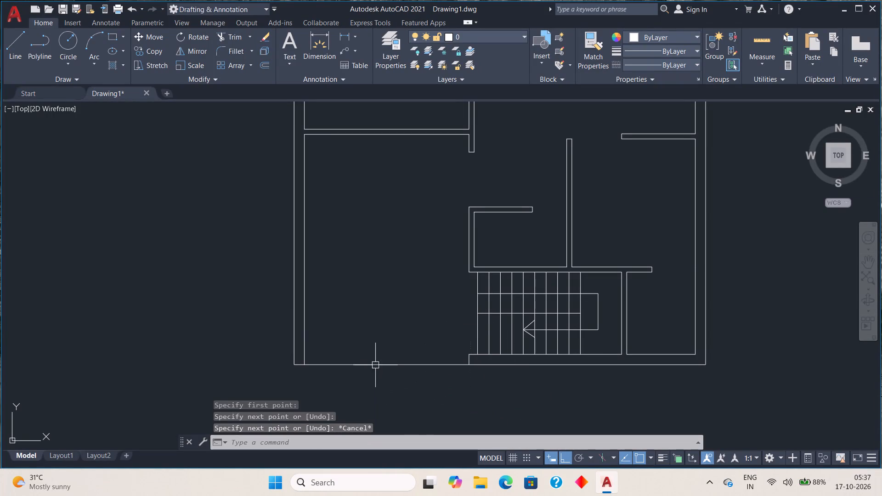
Draw a short vertical line upward from the midpoint of the line closing the bottom-left wall opening.
{"action": "left_click", "coordinate": [16, 58]}
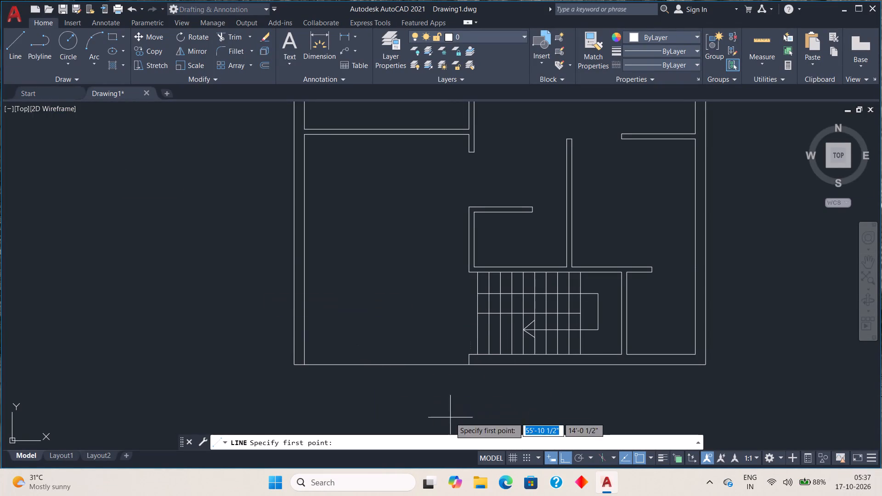
{"action": "left_click", "coordinate": [385, 365]}
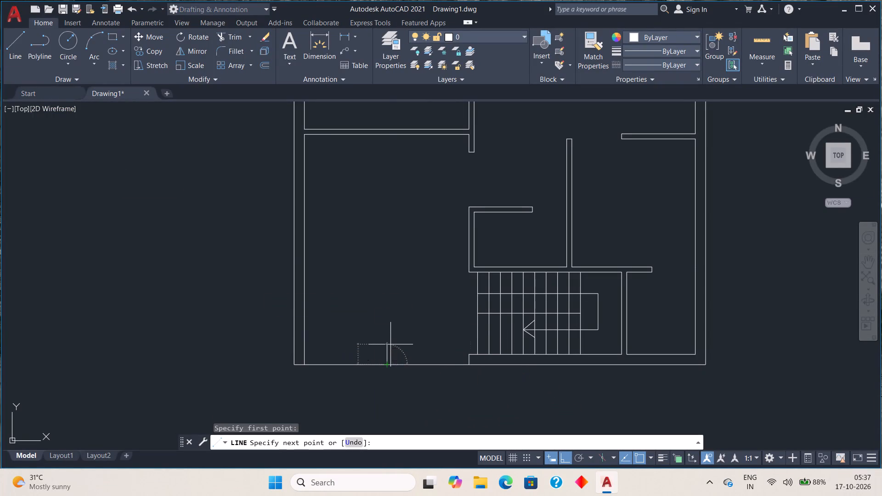
{"action": "left_click", "coordinate": [390, 344]}
{"action": "key", "text": "Escape"}
{"action": "scroll", "coordinate": [402, 362], "scroll_direction": "down", "scroll_amount": 2}
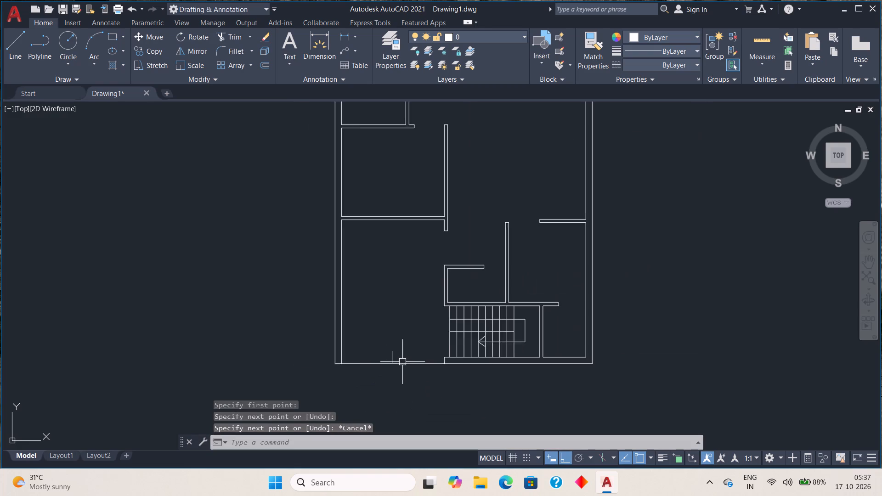
{"action": "middle_click_drag", "start_coordinate": [486, 324], "coordinate": [431, 354]}
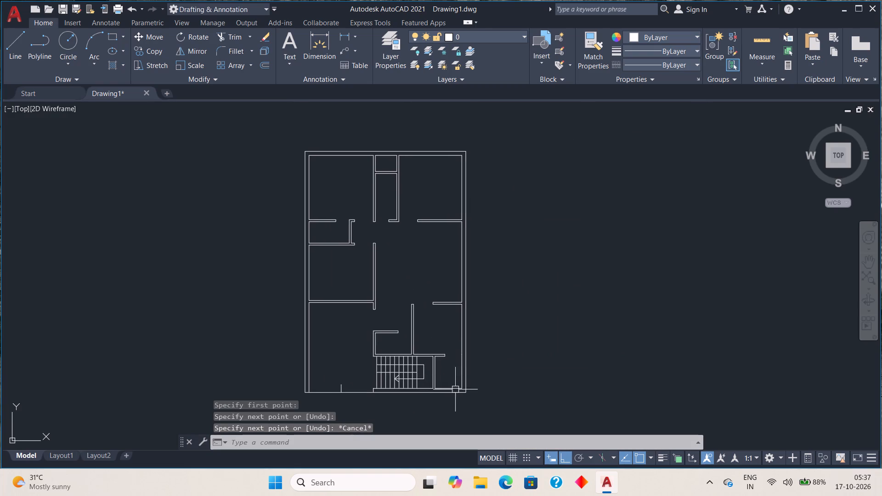
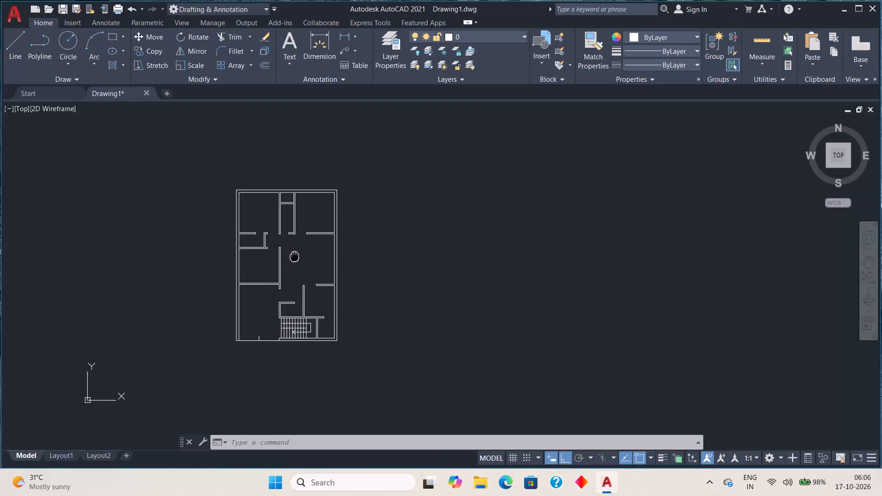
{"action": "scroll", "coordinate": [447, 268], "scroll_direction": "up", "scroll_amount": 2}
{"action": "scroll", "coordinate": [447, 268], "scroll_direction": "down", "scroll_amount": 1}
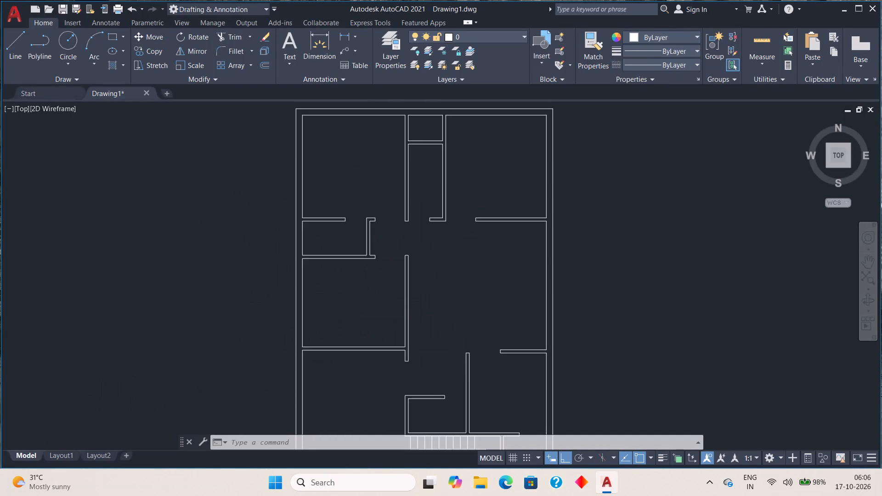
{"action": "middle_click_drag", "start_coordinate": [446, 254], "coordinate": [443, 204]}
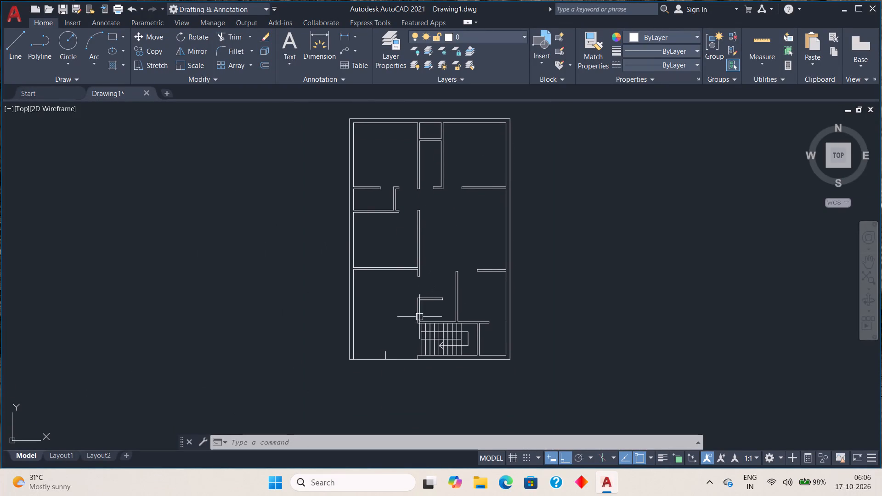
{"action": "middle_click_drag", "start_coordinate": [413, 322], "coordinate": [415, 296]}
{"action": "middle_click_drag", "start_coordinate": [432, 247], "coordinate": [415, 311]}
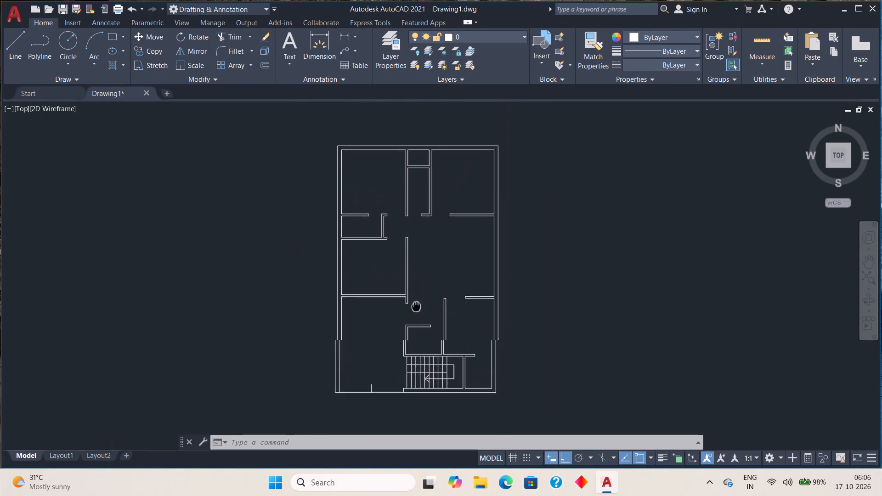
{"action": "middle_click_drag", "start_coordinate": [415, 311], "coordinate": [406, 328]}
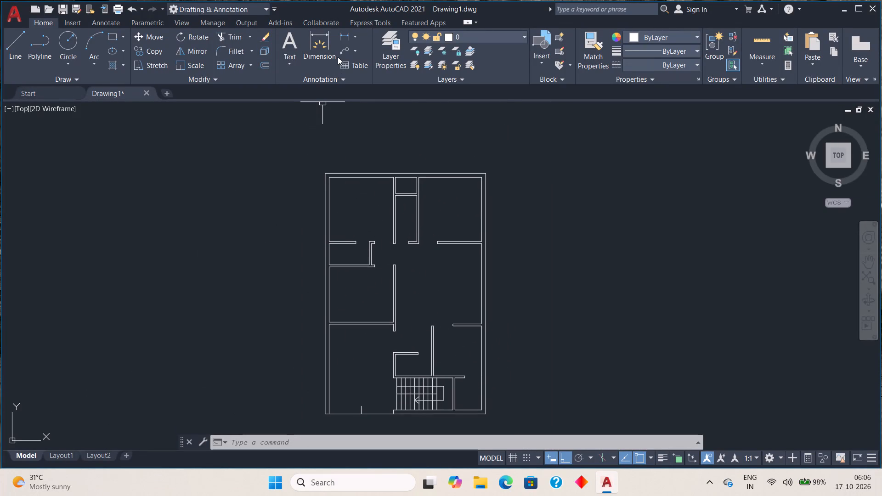
Open the Standard dimension style for modification and check its available text styles.
{"action": "left_click", "coordinate": [348, 79]}
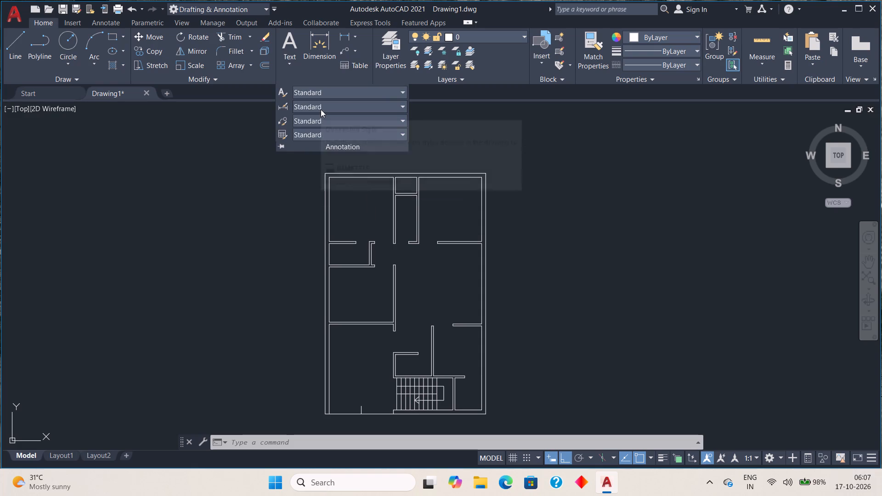
{"action": "left_click", "coordinate": [320, 105]}
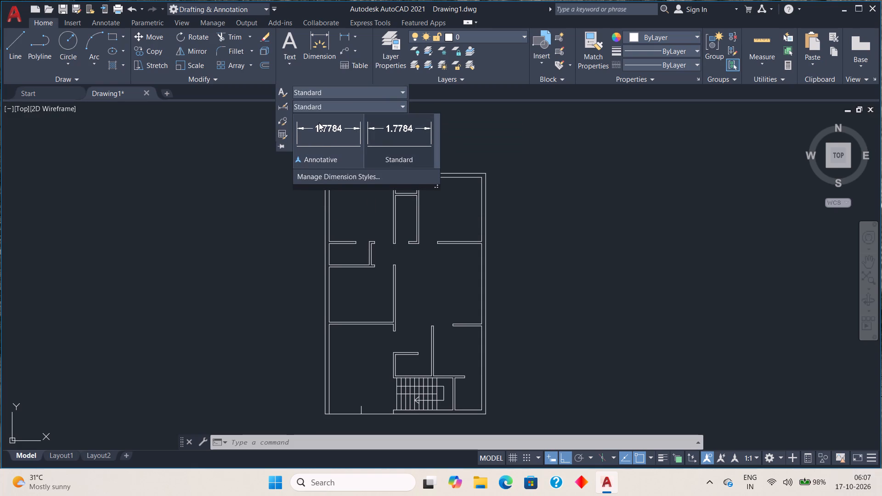
{"action": "left_click", "coordinate": [329, 177]}
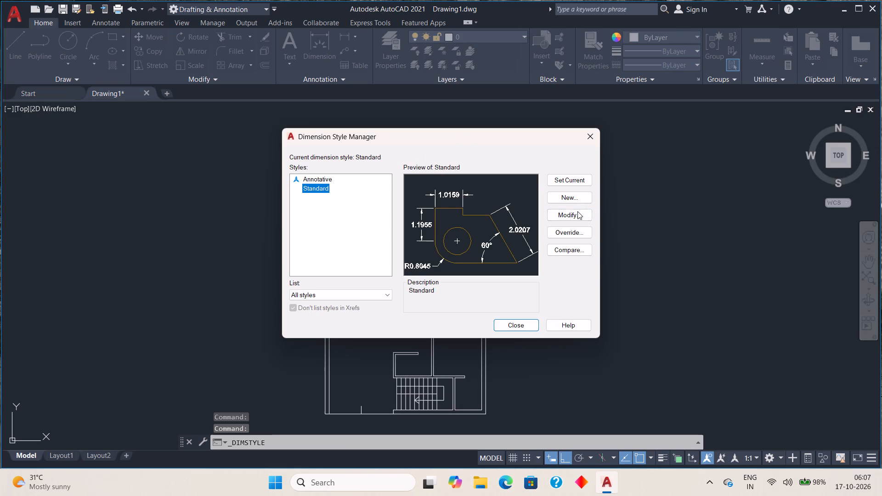
{"action": "left_click", "coordinate": [571, 214]}
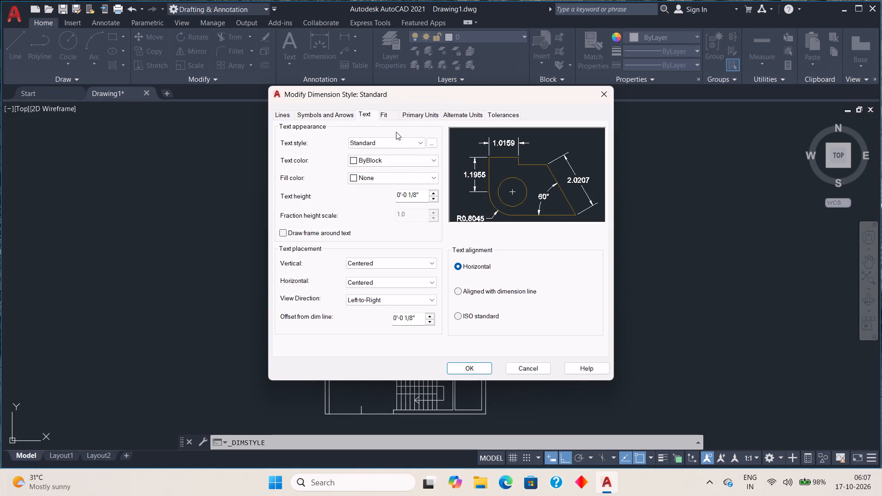
{"action": "left_click", "coordinate": [419, 140]}
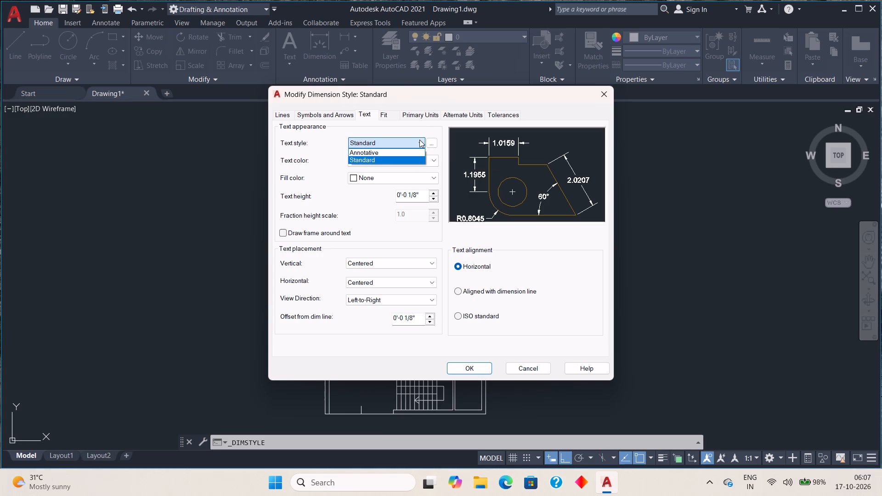
{"action": "left_click", "coordinate": [419, 140]}
{"action": "left_click", "coordinate": [419, 140]}
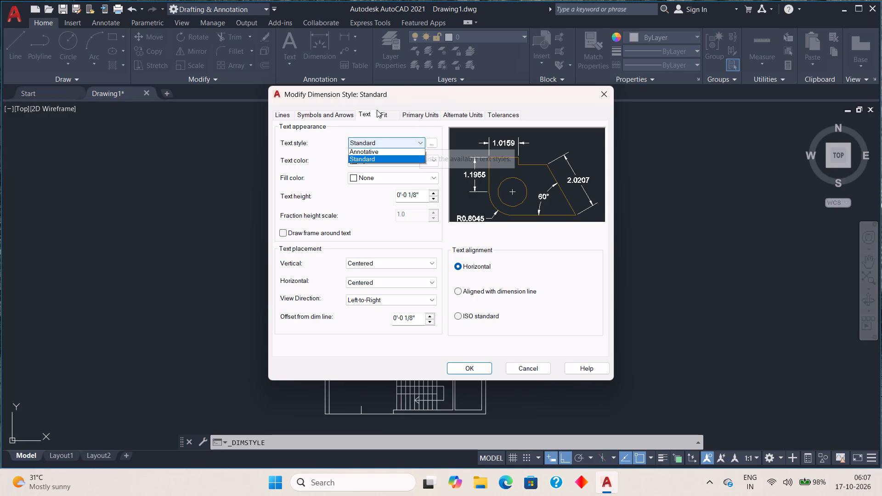
{"action": "left_click", "coordinate": [380, 111]}
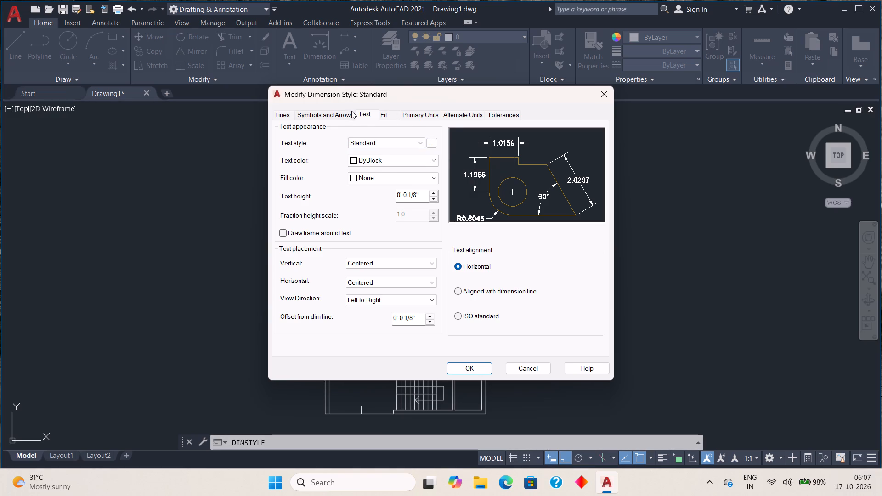
Set the dimension style's primary linear units to Architectural with a precision of 0'-0 1/2".
{"action": "left_click", "coordinate": [429, 117]}
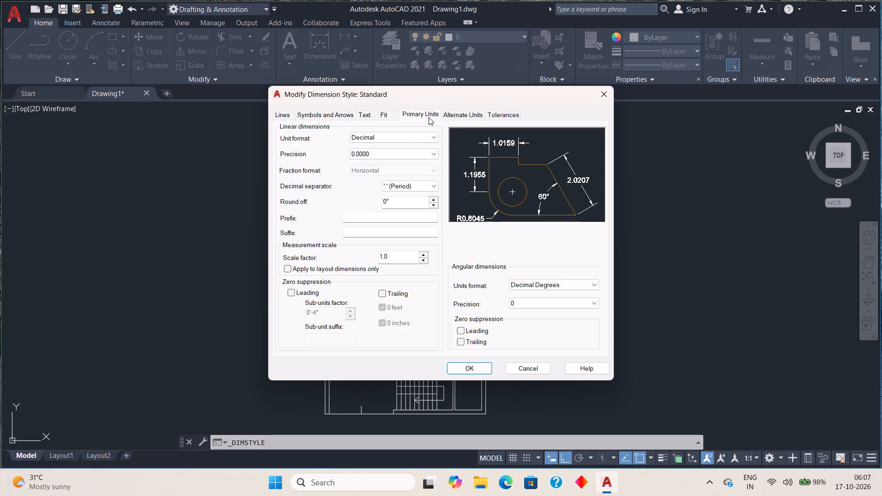
{"action": "left_click", "coordinate": [433, 136]}
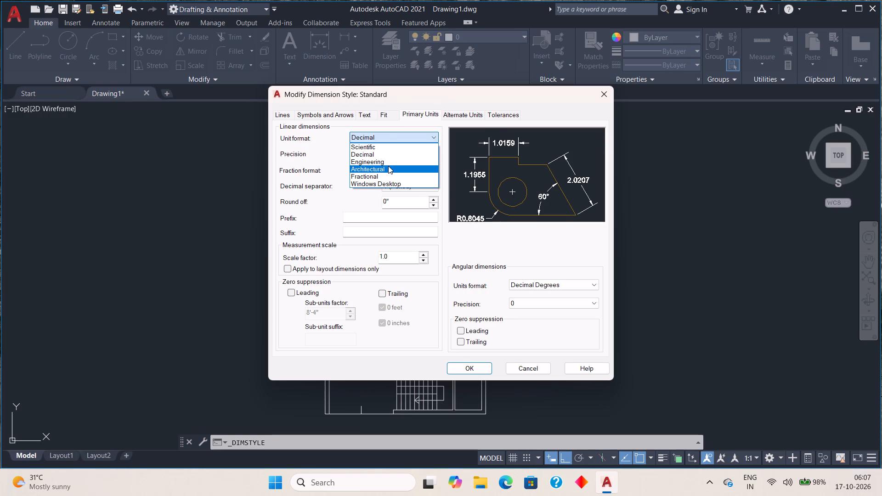
{"action": "left_click", "coordinate": [388, 166]}
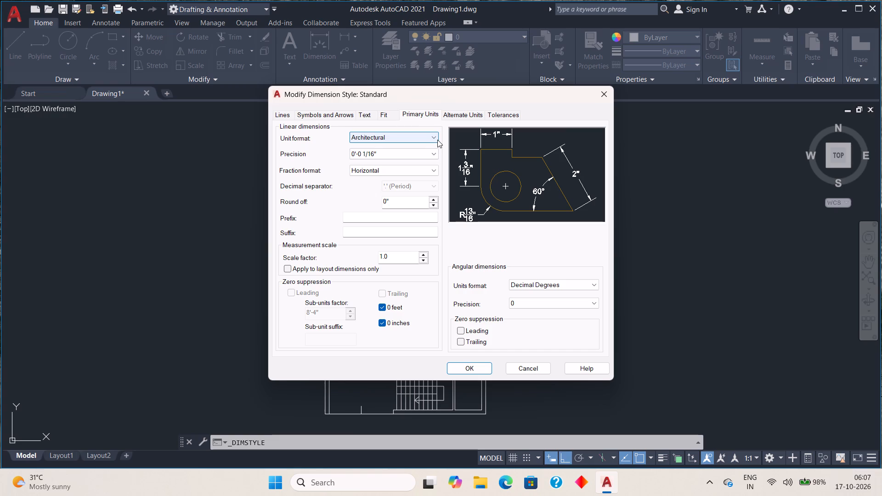
{"action": "left_click", "coordinate": [435, 152]}
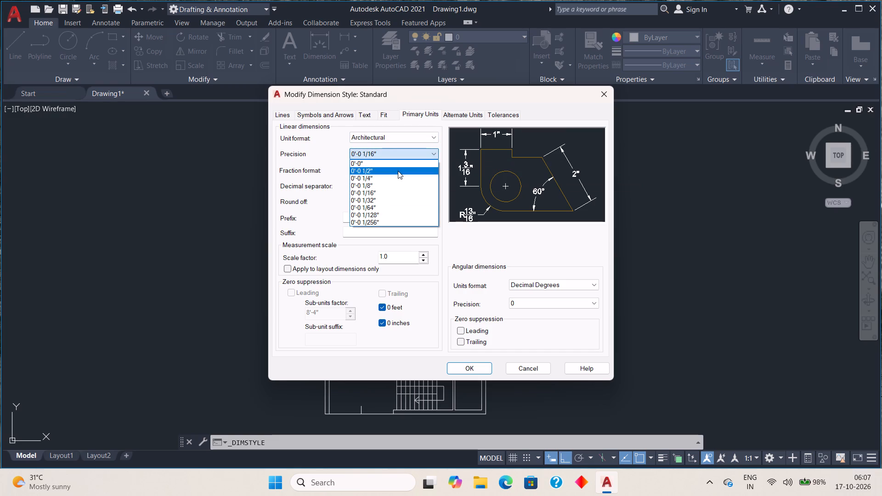
{"action": "left_click", "coordinate": [398, 171]}
Set the round-off value of the dimension style's linear dimensions to 5".
{"action": "left_click", "coordinate": [393, 200]}
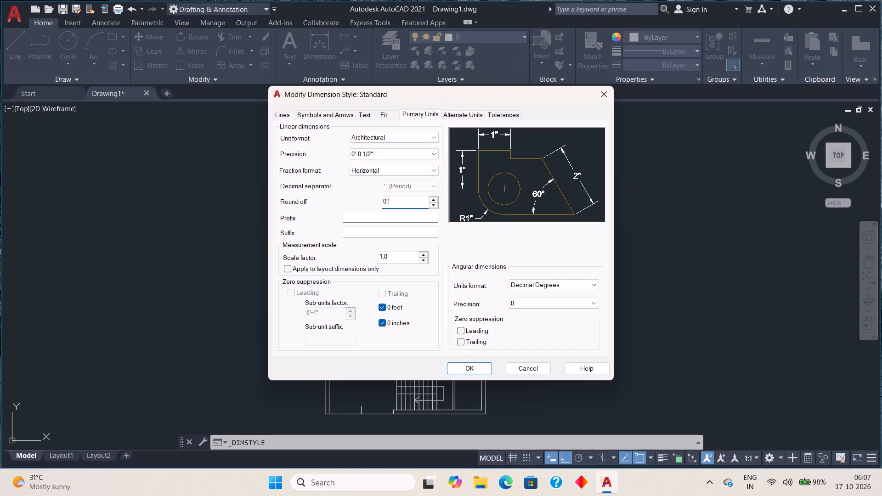
{"action": "left_click_drag", "start_coordinate": [393, 200], "coordinate": [365, 202]}
{"action": "type", "text": "5\""}
{"action": "key", "text": "Return"}
Set the dimension style's center mark size to 2".
{"action": "left_click", "coordinate": [363, 115]}
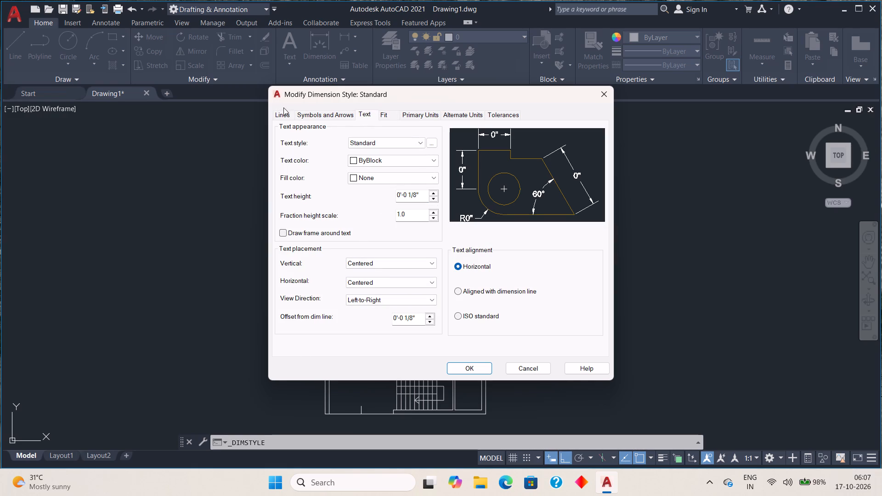
{"action": "left_click", "coordinate": [298, 115]}
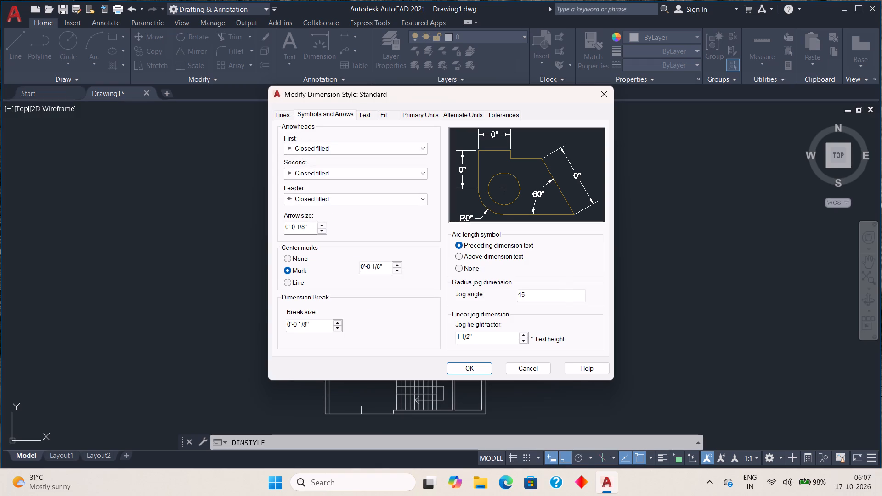
{"action": "left_click_drag", "start_coordinate": [381, 266], "coordinate": [328, 265]}
{"action": "key", "text": "2"}
{"action": "key", "text": "shift+quotedbl"}
{"action": "key", "text": "Return"}
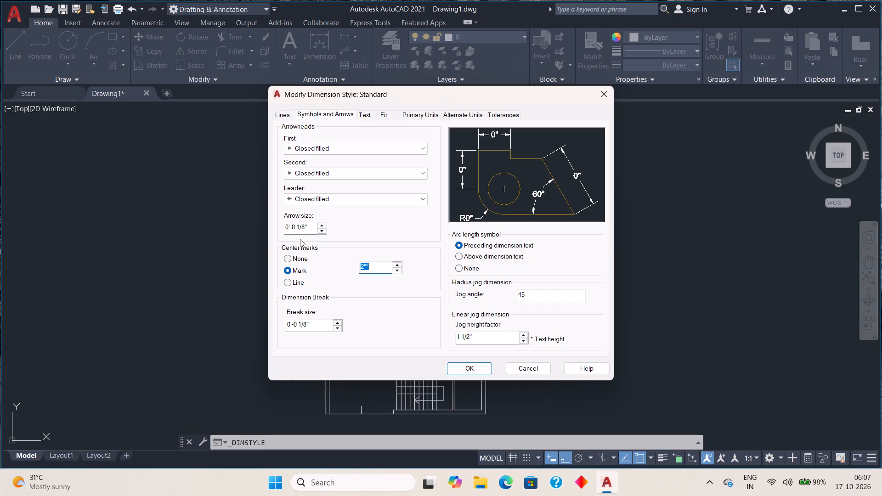
{"action": "left_click_drag", "start_coordinate": [308, 225], "coordinate": [266, 227]}
{"action": "key", "text": "BackSpace"}
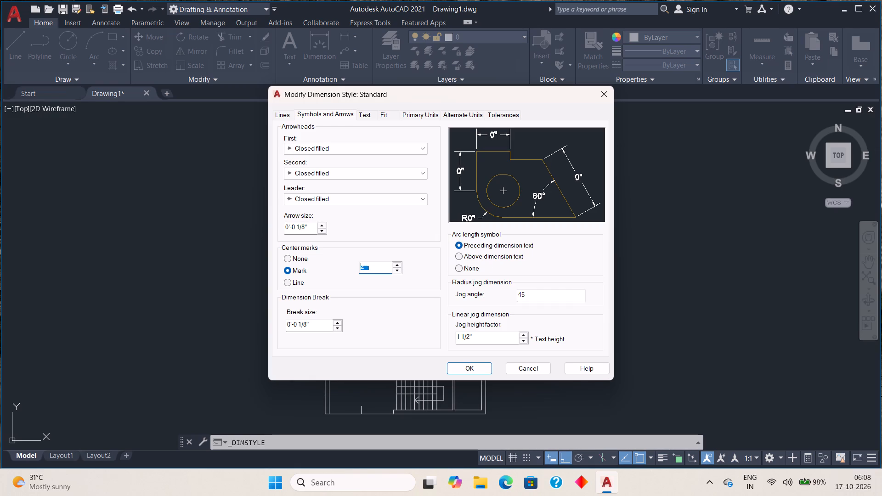
{"action": "key", "text": "2"}
{"action": "key", "text": "shift+quotedbl"}
{"action": "left_click", "coordinate": [384, 225]}
Set the dimension style's arrow size to 3".
{"action": "left_click_drag", "start_coordinate": [308, 226], "coordinate": [242, 224]}
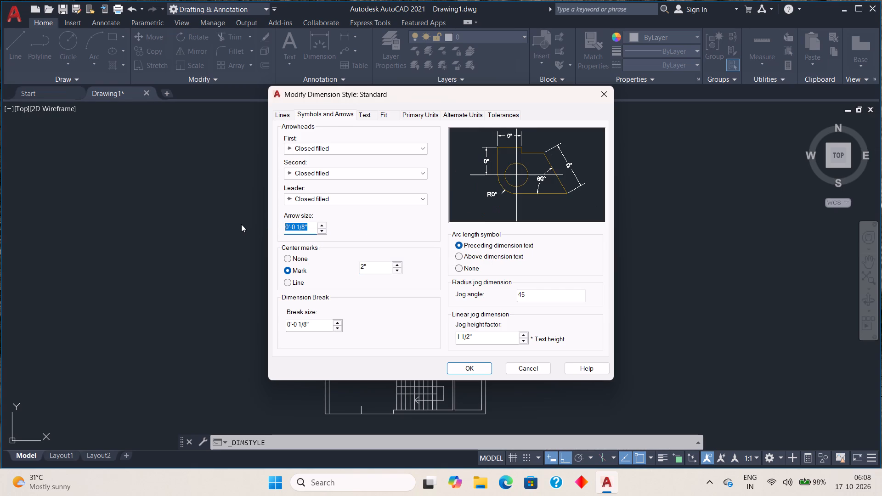
{"action": "key", "text": "3"}
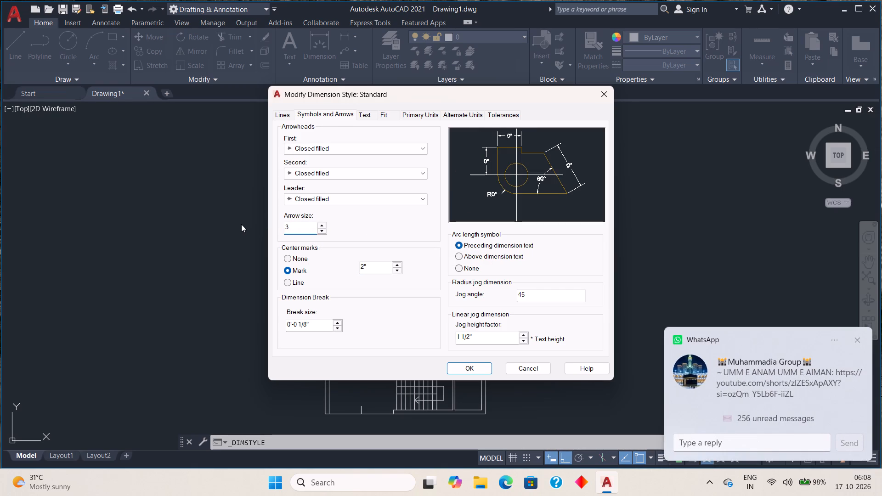
{"action": "key", "text": "shift+colon"}
{"action": "key", "text": "BackSpace"}
{"action": "key", "text": "shift+quotedbl"}
{"action": "left_click", "coordinate": [354, 215]}
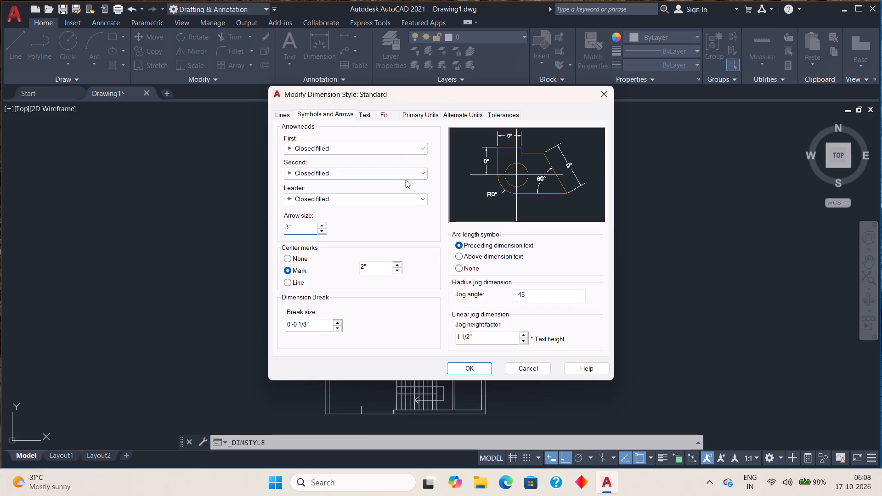
Set the dimension style's text color to Red.
{"action": "left_click", "coordinate": [367, 118]}
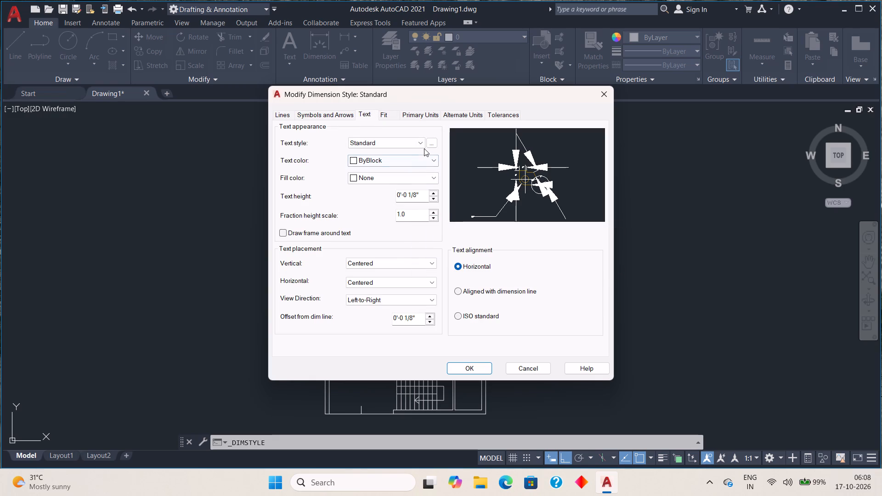
{"action": "left_click", "coordinate": [434, 158]}
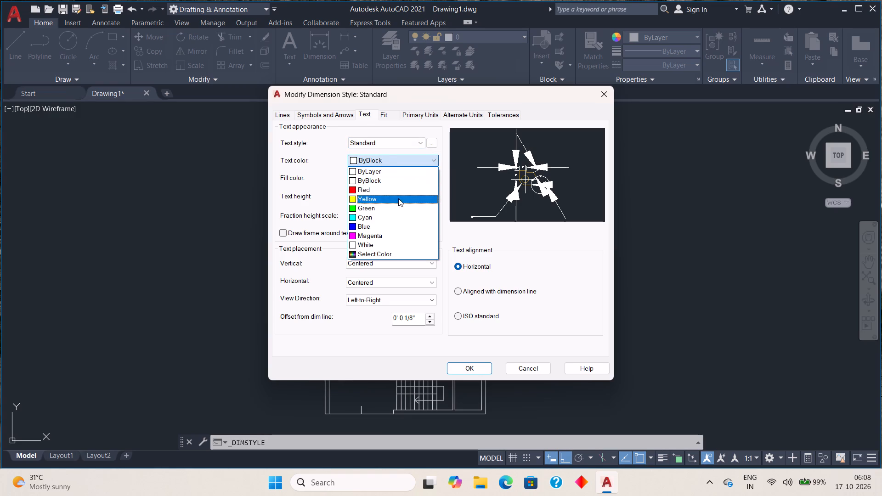
{"action": "left_click", "coordinate": [383, 193]}
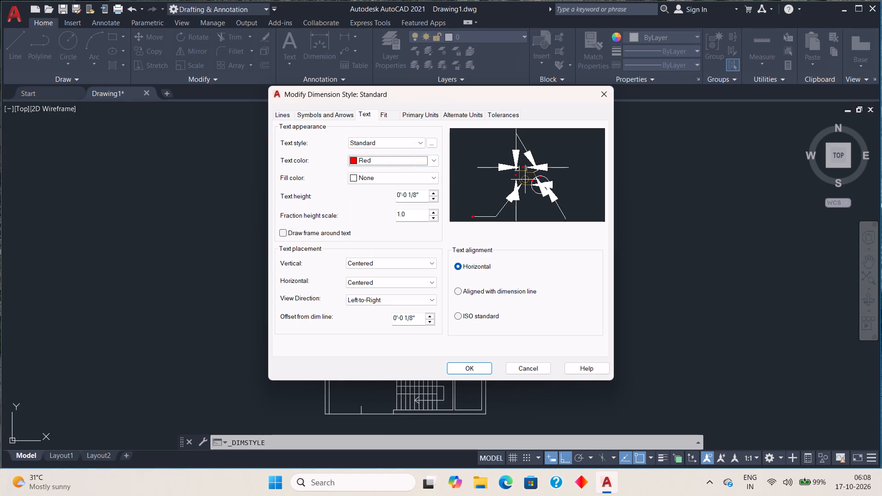
{"action": "scroll", "coordinate": [529, 180], "scroll_direction": "up", "scroll_amount": 3}
Set the dimension style's text height to 5" and make the Standard style current.
{"action": "left_click", "coordinate": [413, 215]}
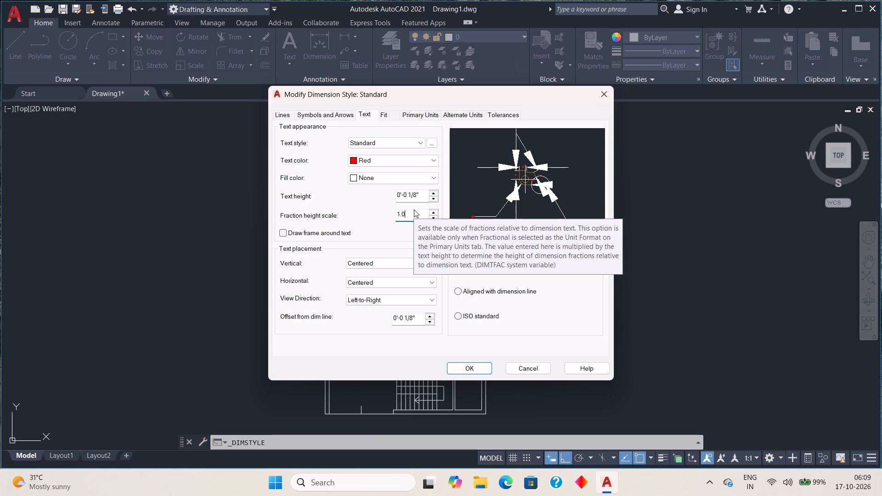
{"action": "left_click_drag", "start_coordinate": [420, 194], "coordinate": [354, 196]}
{"action": "key", "text": "5"}
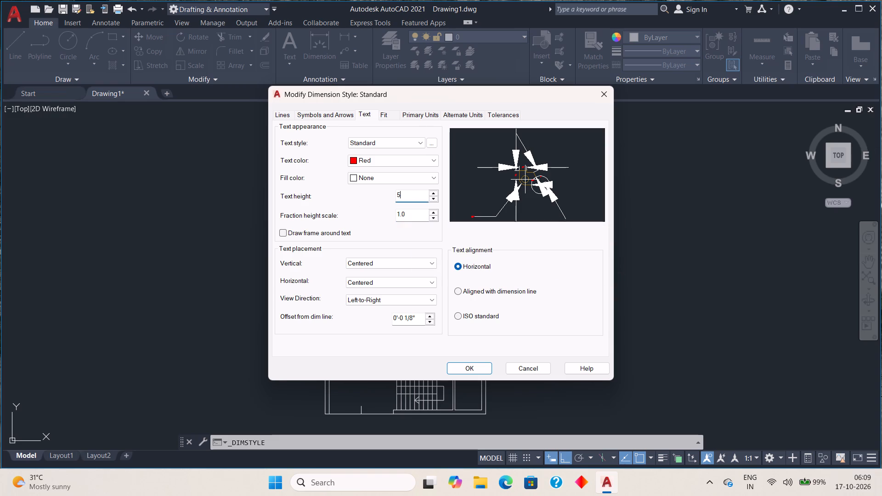
{"action": "key", "text": "shift+quotedbl"}
{"action": "left_click", "coordinate": [359, 213]}
{"action": "left_click", "coordinate": [468, 367]}
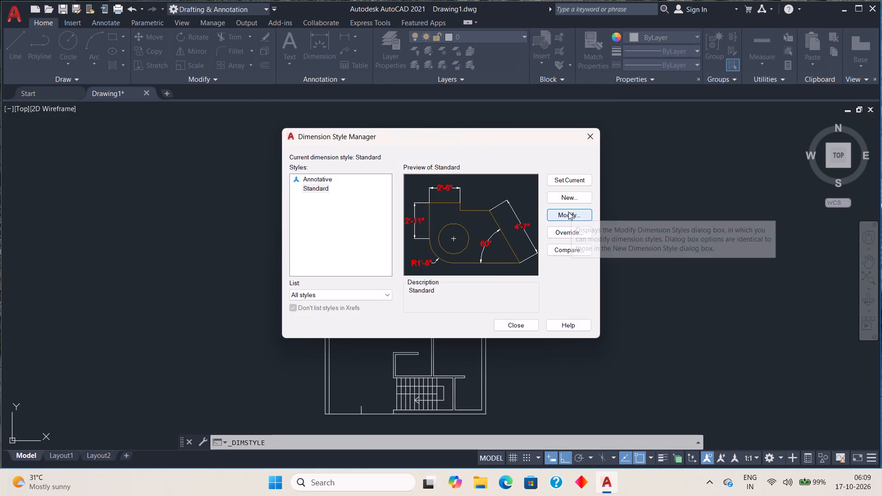
{"action": "left_click", "coordinate": [566, 175]}
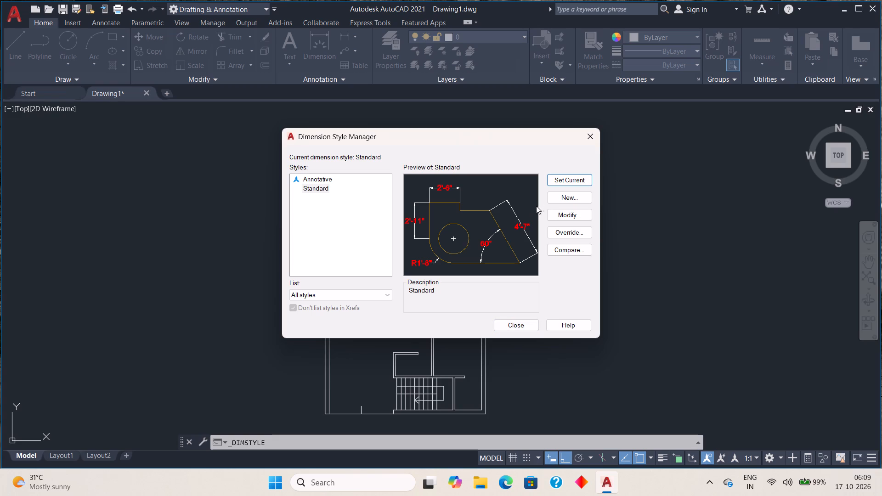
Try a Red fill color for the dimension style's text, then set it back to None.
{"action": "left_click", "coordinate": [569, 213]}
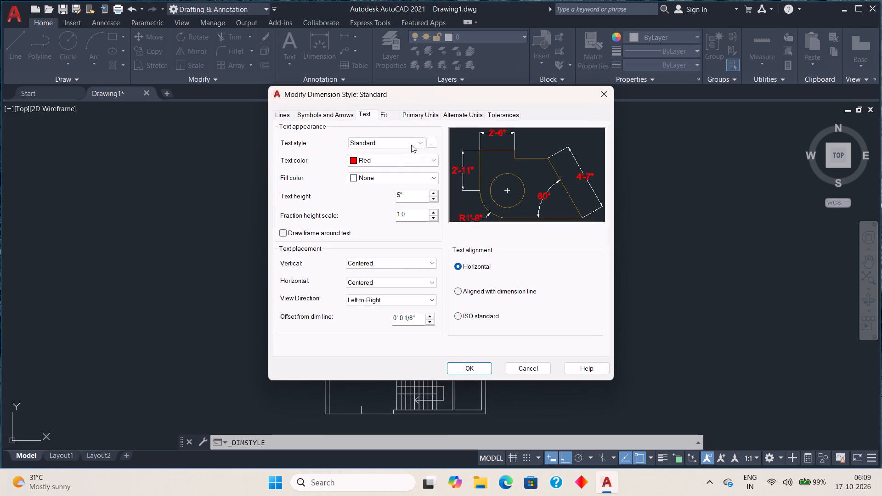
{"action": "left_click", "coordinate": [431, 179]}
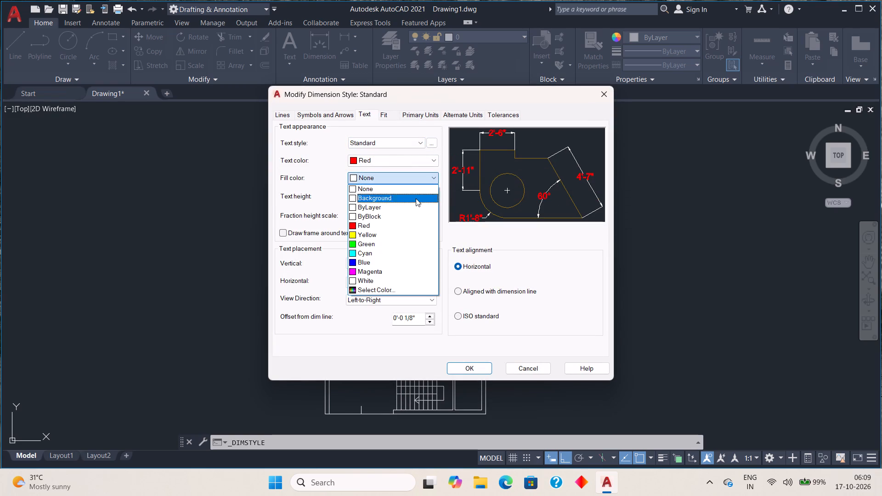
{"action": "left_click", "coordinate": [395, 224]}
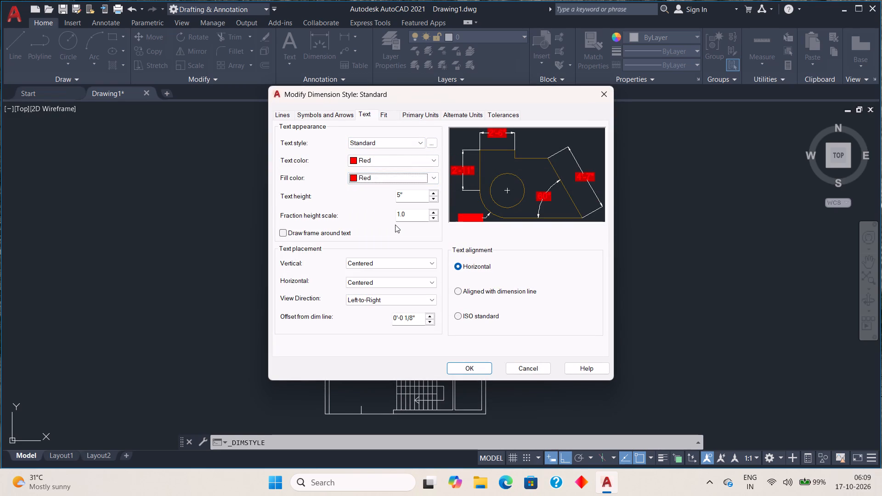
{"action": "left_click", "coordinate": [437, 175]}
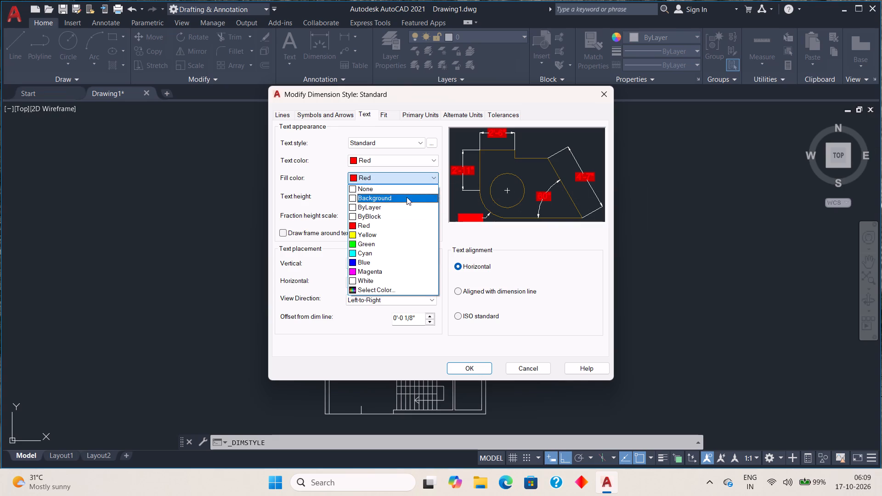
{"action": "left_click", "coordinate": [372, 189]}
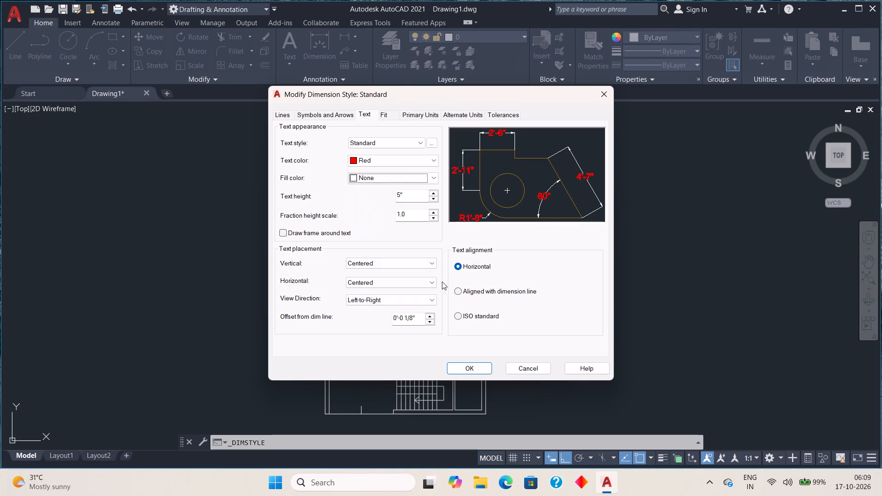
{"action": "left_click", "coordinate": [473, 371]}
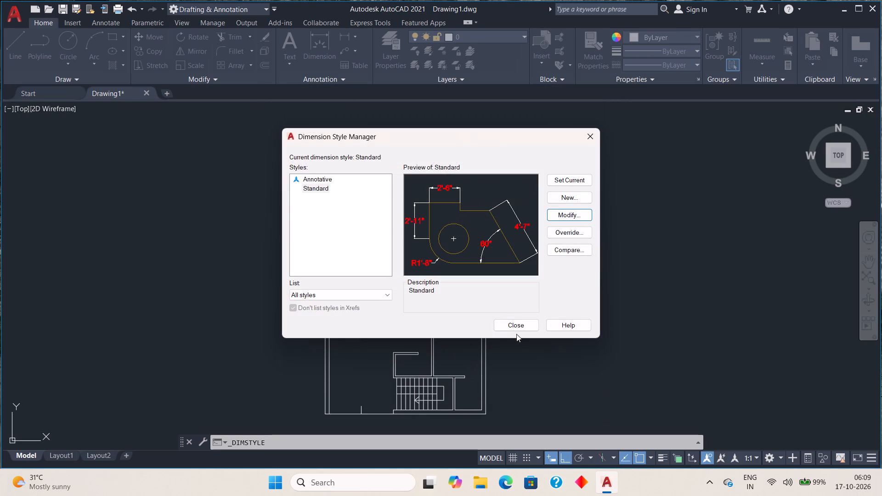
Make the Standard dimension style current and close the Dimension Style Manager.
{"action": "left_click", "coordinate": [577, 176]}
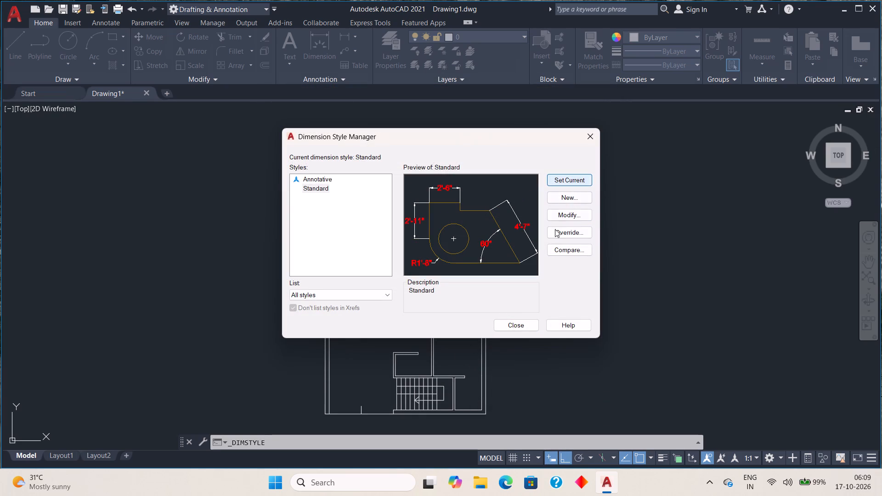
{"action": "left_click", "coordinate": [517, 326]}
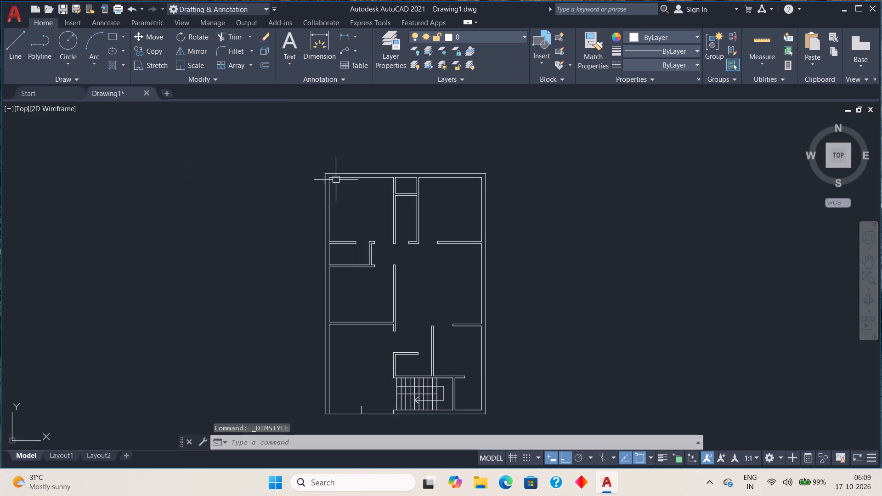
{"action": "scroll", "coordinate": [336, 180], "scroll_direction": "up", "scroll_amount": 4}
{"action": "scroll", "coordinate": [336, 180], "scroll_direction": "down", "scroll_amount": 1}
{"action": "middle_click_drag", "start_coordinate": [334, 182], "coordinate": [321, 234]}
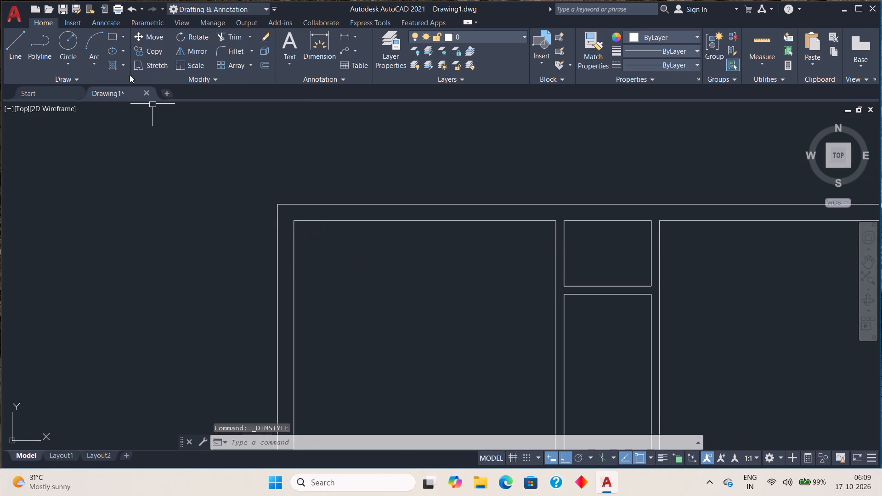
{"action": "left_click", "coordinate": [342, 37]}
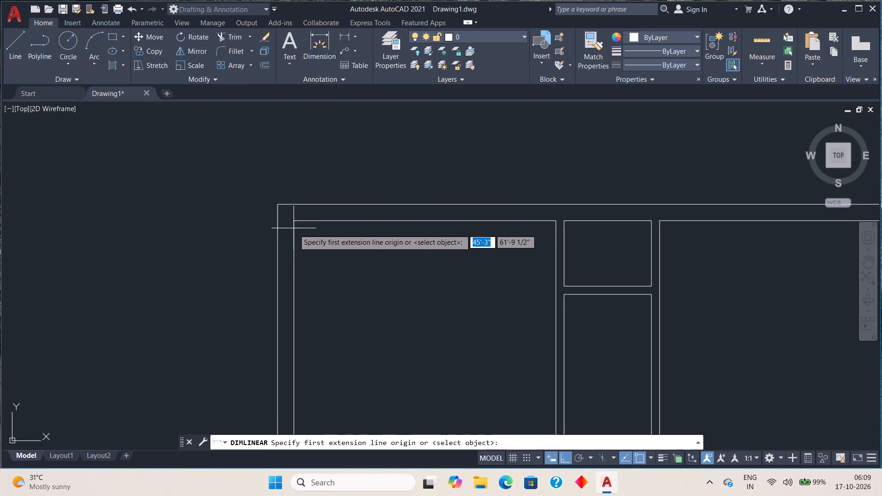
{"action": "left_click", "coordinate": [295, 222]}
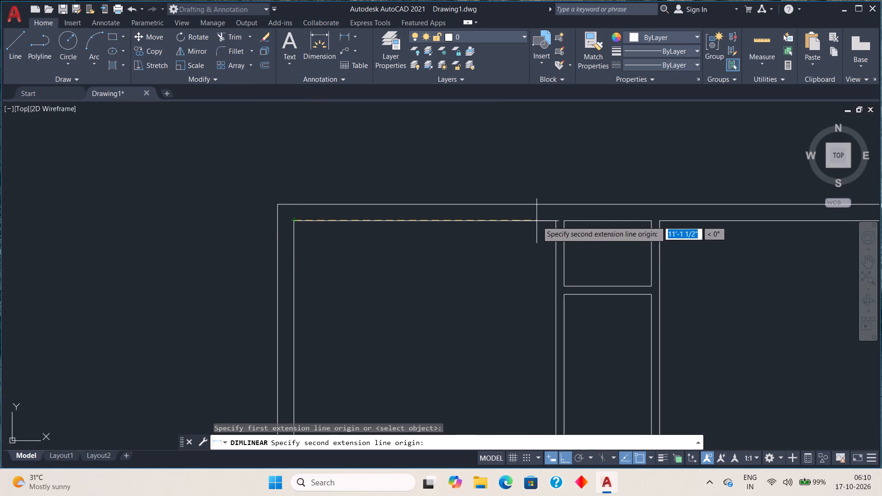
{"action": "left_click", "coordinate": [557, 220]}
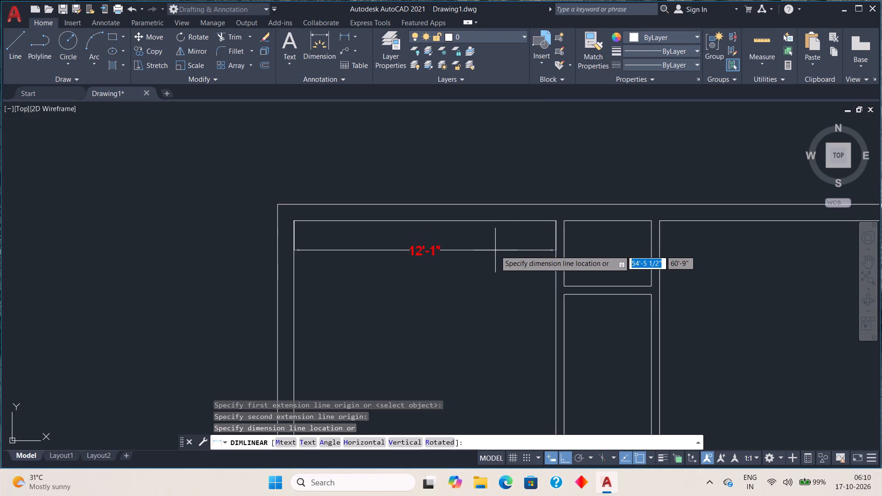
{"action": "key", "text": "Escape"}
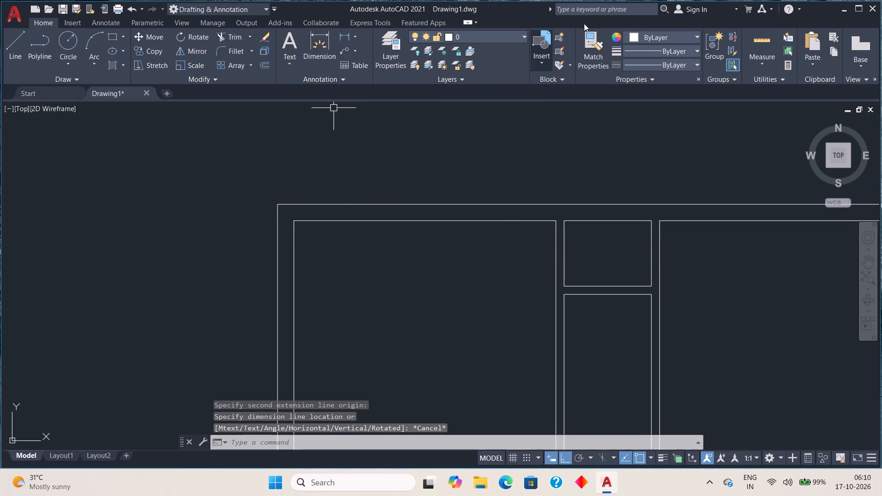
Set the Standard dimension style's dimension line color to Red and make the style current.
{"action": "type", "text": "d"}
{"action": "key", "text": "space"}
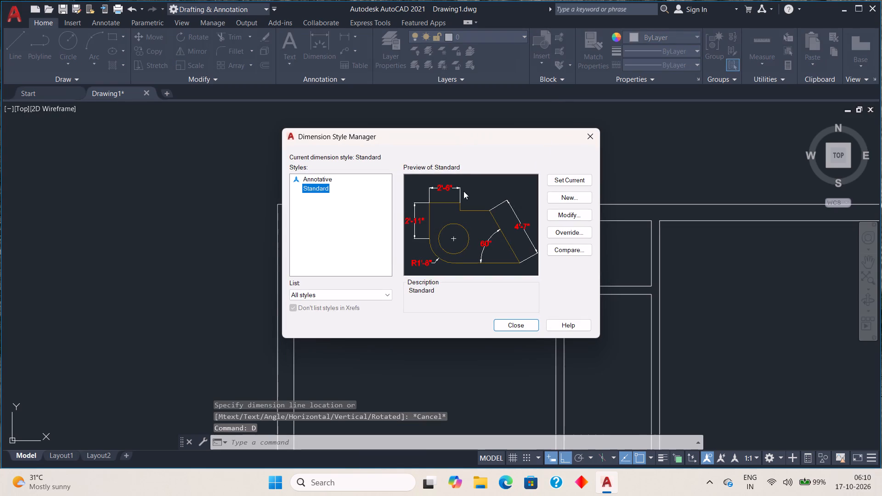
{"action": "left_click", "coordinate": [573, 214]}
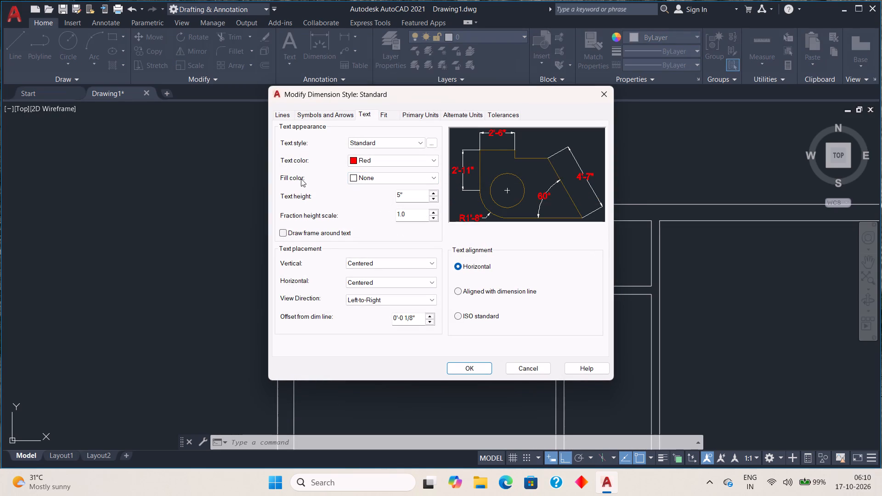
{"action": "left_click", "coordinate": [284, 113]}
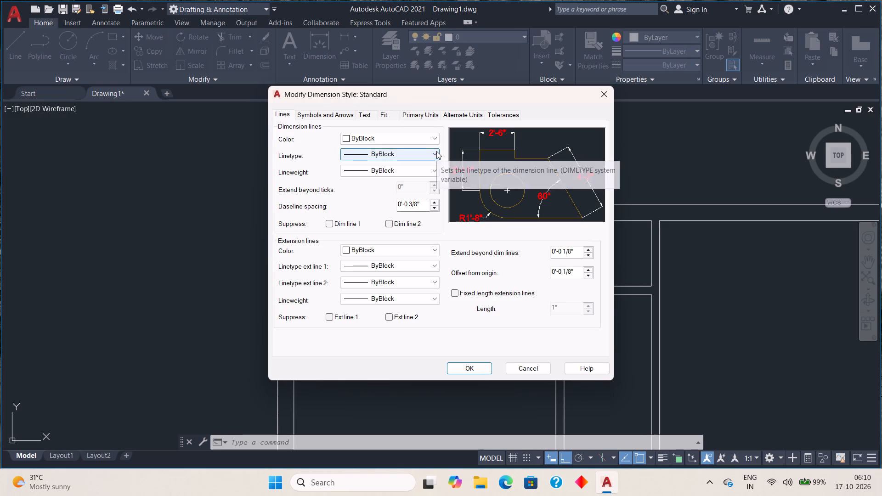
{"action": "left_click", "coordinate": [436, 137]}
{"action": "left_click", "coordinate": [410, 168]}
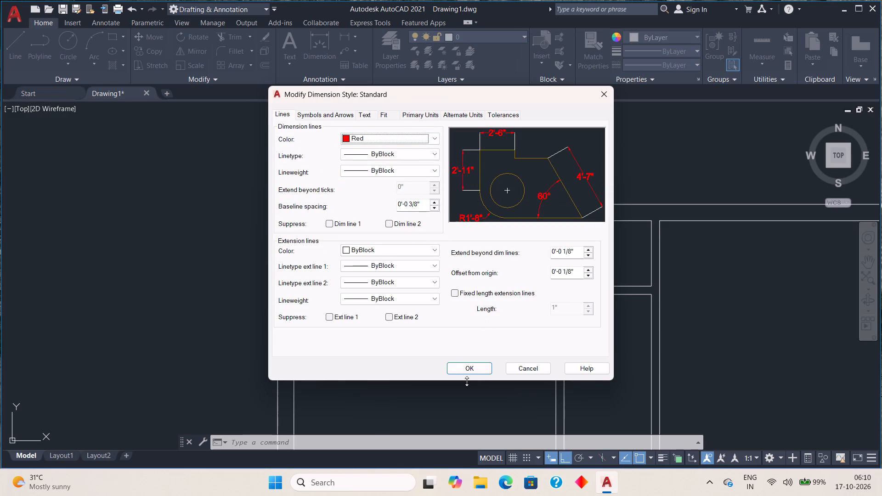
{"action": "left_click", "coordinate": [468, 370]}
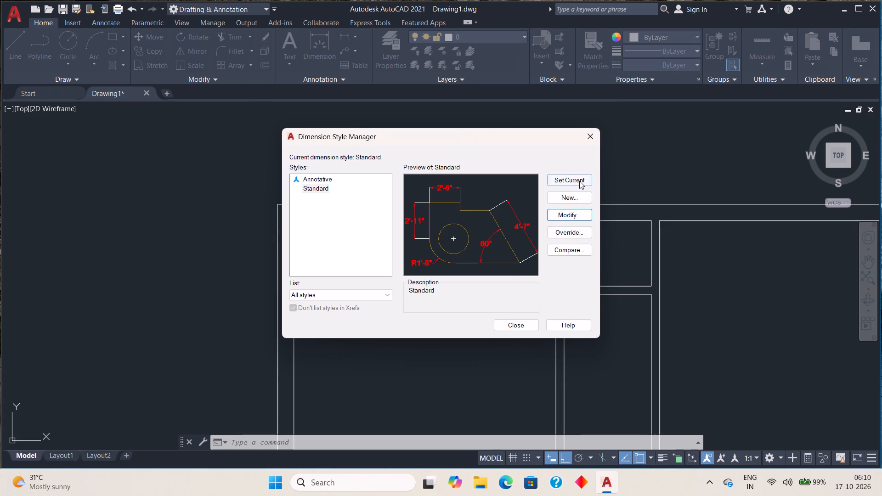
{"action": "left_click", "coordinate": [579, 181]}
{"action": "left_click", "coordinate": [525, 322]}
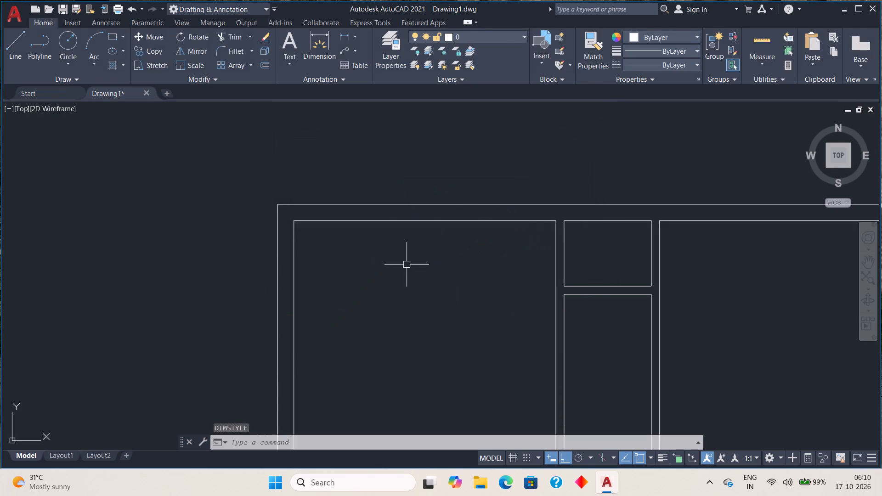
Add a linear dimension for the inner width of the plan's upper-left room, placed just below its top wall.
{"action": "left_click", "coordinate": [348, 37]}
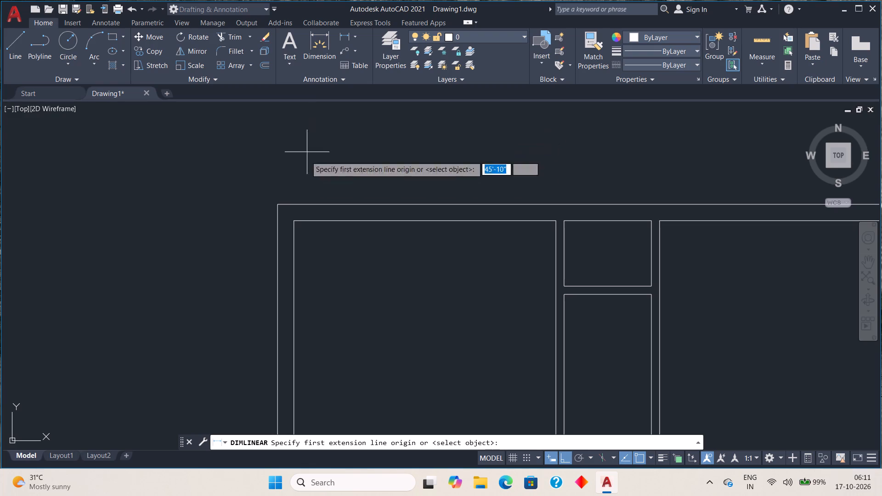
{"action": "left_click", "coordinate": [295, 221]}
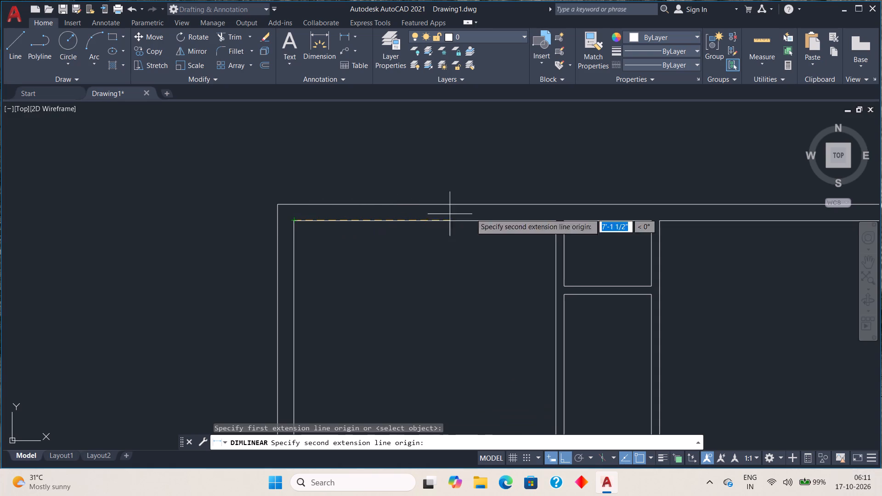
{"action": "left_click", "coordinate": [556, 225]}
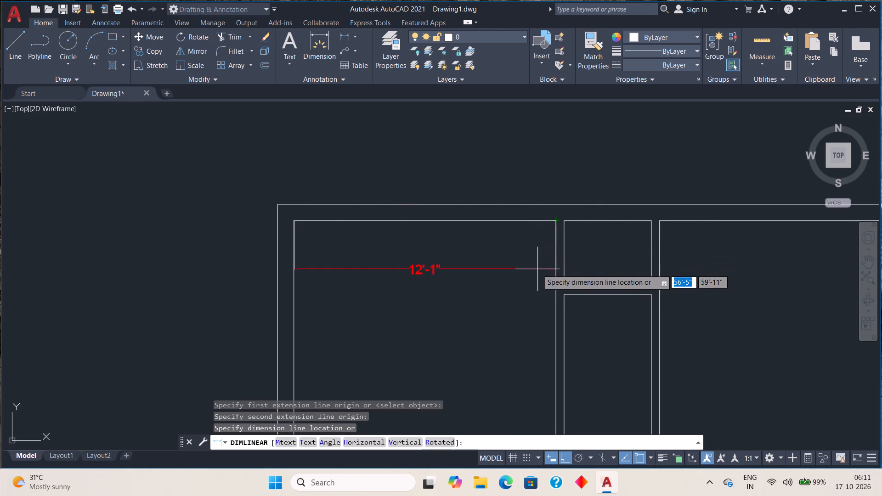
{"action": "left_click", "coordinate": [542, 243]}
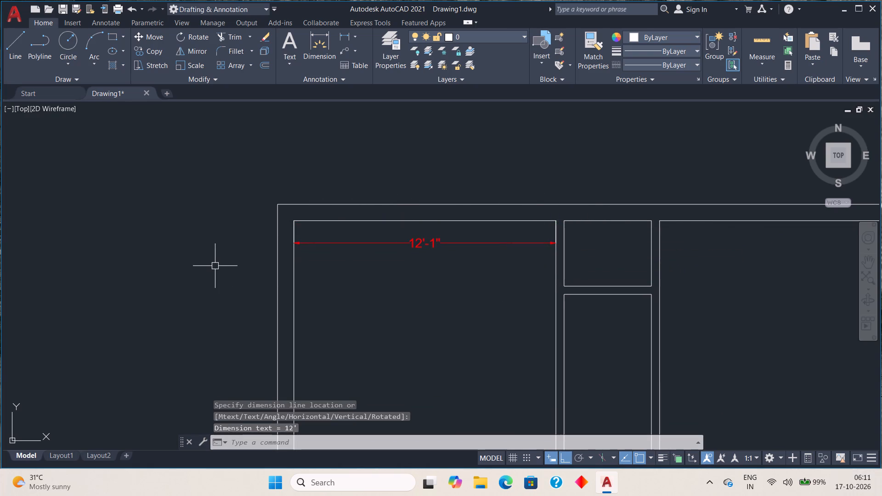
Add a vertical linear dimension for the upper-left room's inner depth, placed along its left wall.
{"action": "key", "text": "space"}
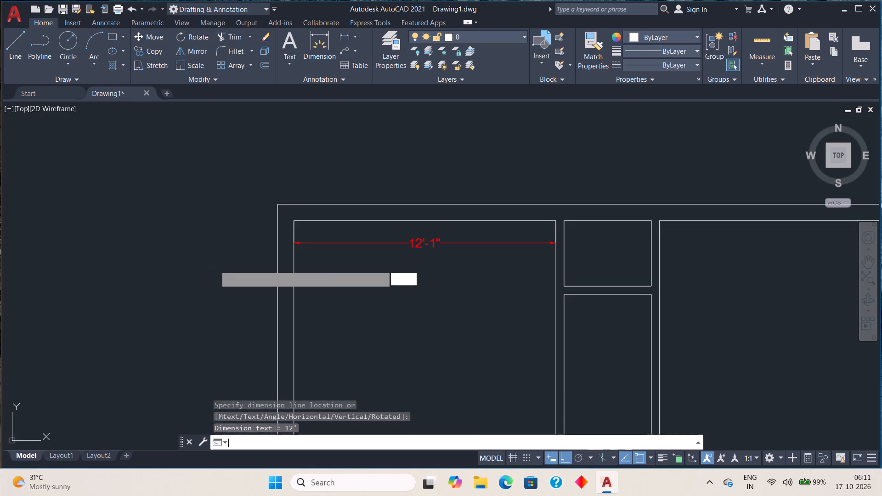
{"action": "left_click", "coordinate": [296, 220]}
{"action": "scroll", "coordinate": [325, 325], "scroll_direction": "down", "scroll_amount": 1}
{"action": "middle_click_drag", "start_coordinate": [325, 325], "coordinate": [346, 242]}
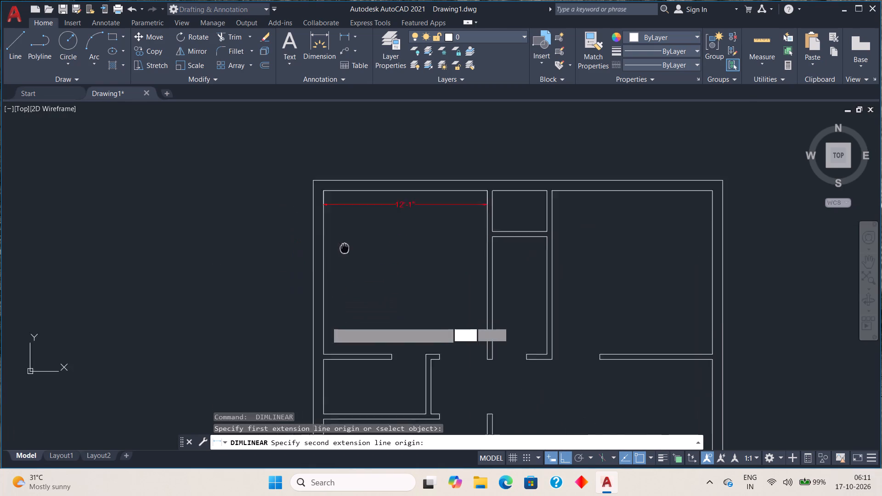
{"action": "middle_click_drag", "start_coordinate": [346, 242], "coordinate": [372, 85]}
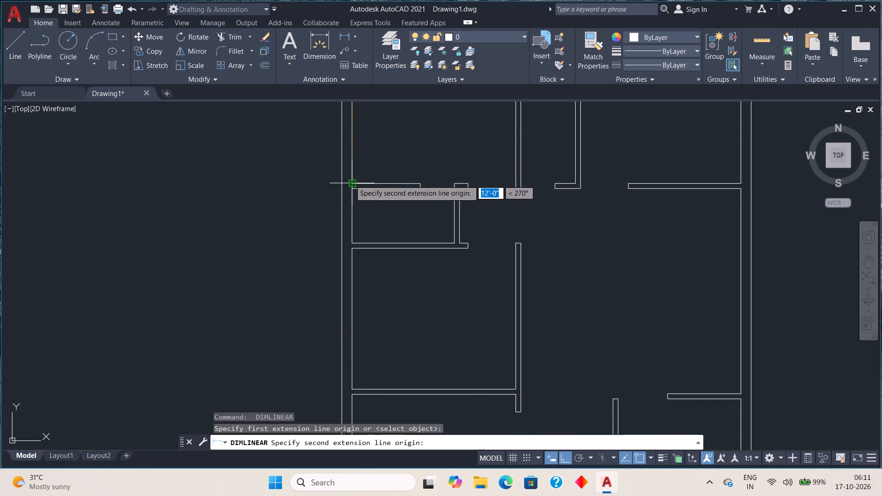
{"action": "left_click", "coordinate": [350, 180]}
{"action": "scroll", "coordinate": [388, 173], "scroll_direction": "down", "scroll_amount": 2}
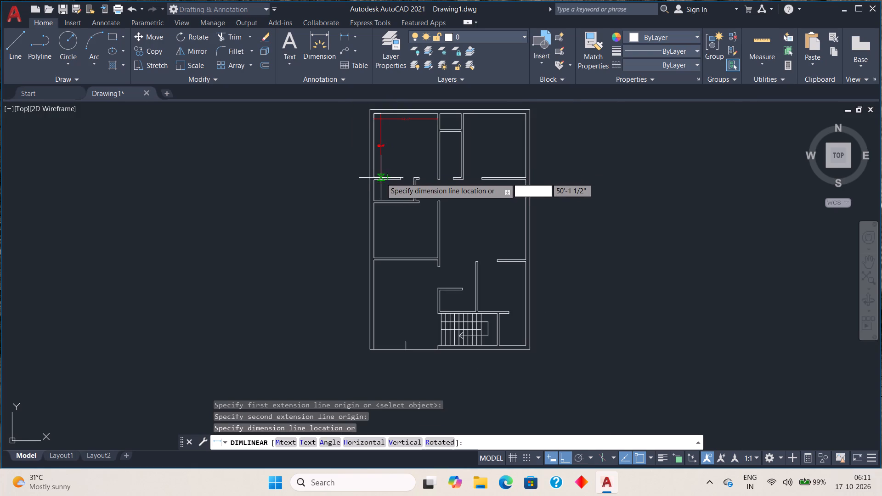
{"action": "left_click", "coordinate": [379, 179]}
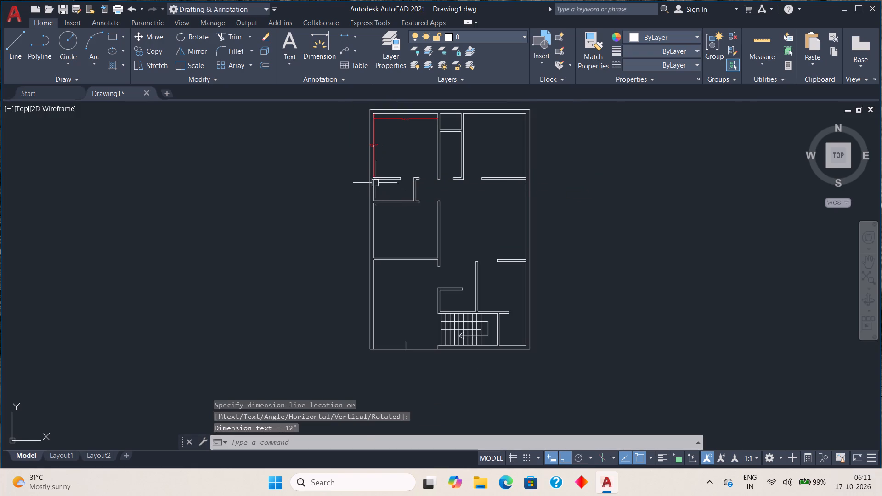
{"action": "scroll", "coordinate": [372, 165], "scroll_direction": "up", "scroll_amount": 2}
{"action": "middle_click_drag", "start_coordinate": [407, 149], "coordinate": [379, 275]}
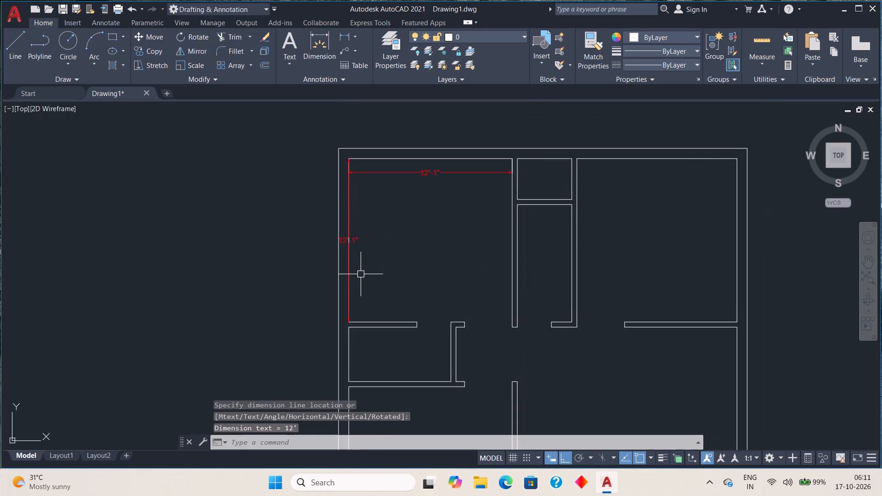
Undo the width and depth dimensions of the plan's upper-left room.
{"action": "scroll", "coordinate": [361, 274], "scroll_direction": "up", "scroll_amount": 2}
{"action": "scroll", "coordinate": [361, 274], "scroll_direction": "down", "scroll_amount": 1}
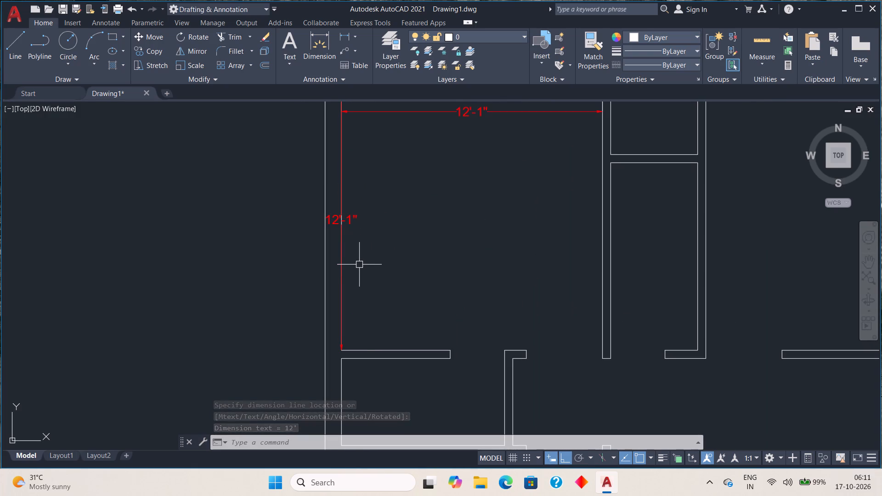
{"action": "key", "text": "ctrl+z"}
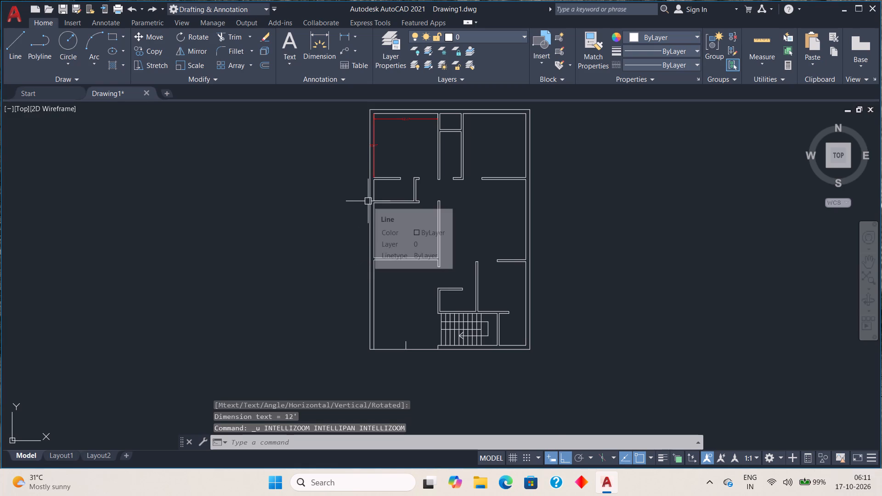
{"action": "key", "text": "ctrl+z"}
{"action": "key", "text": "space"}
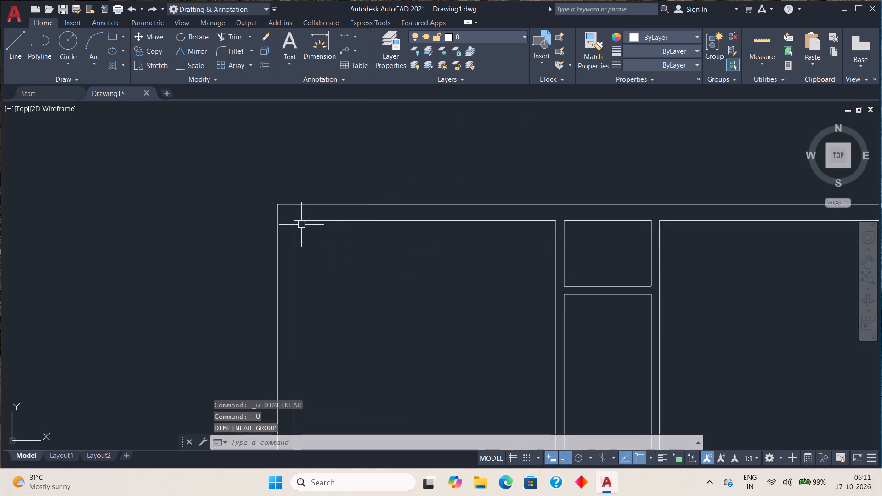
Add a linear dimension for the upper-left room's inner width, placed inside the room just below its top wall.
{"action": "left_click", "coordinate": [343, 29]}
{"action": "left_click", "coordinate": [343, 32]}
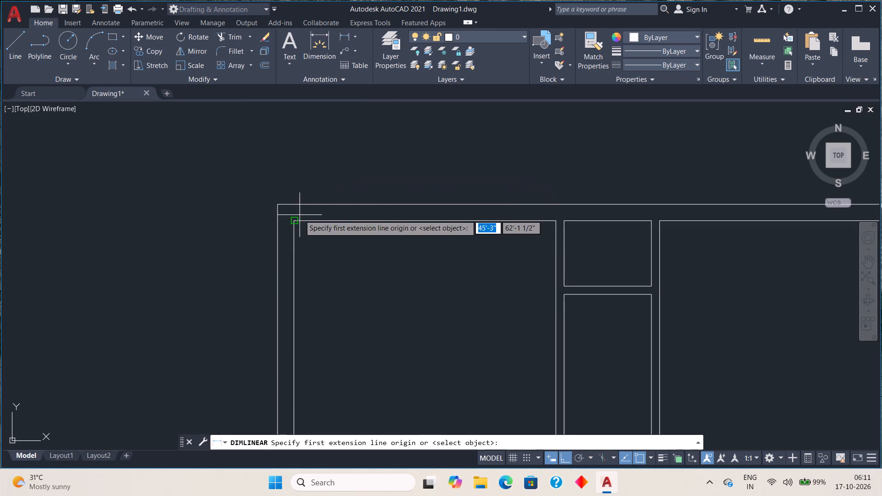
{"action": "left_click", "coordinate": [297, 220]}
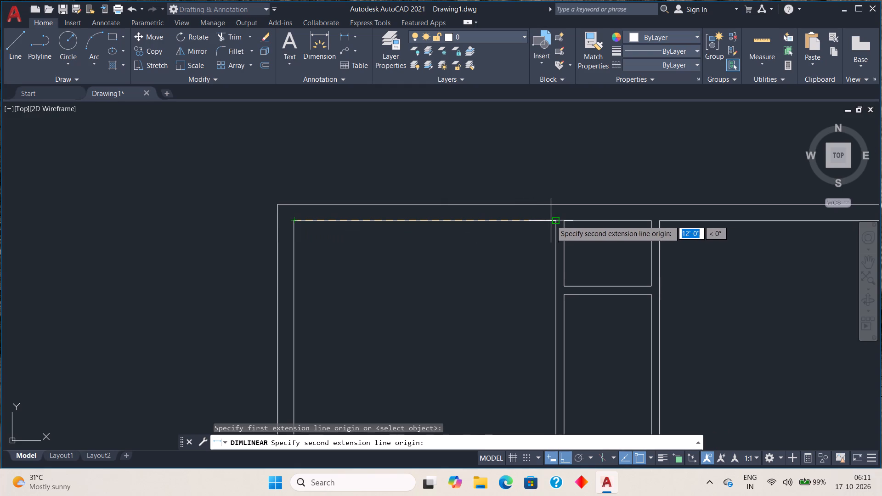
{"action": "left_click", "coordinate": [553, 220]}
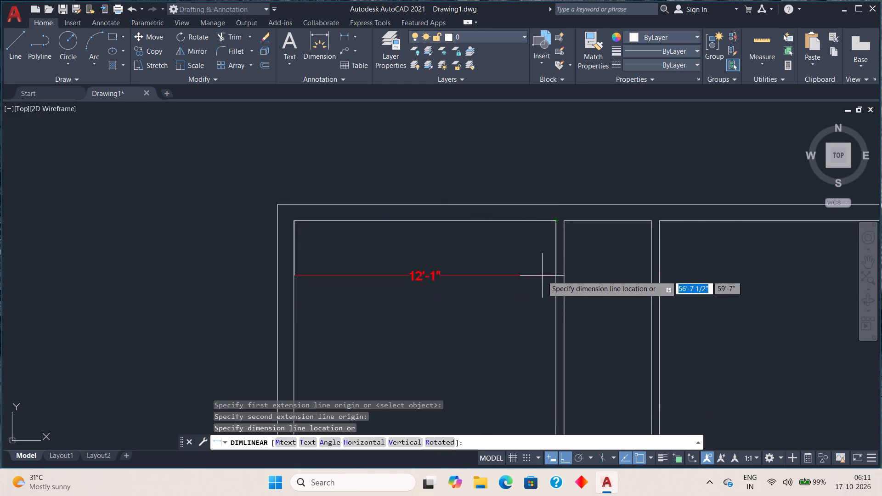
{"action": "left_click", "coordinate": [553, 239]}
Add a vertical linear dimension for the upper-left room's inner depth, placed inside the room slightly off its left wall.
{"action": "key", "text": "space"}
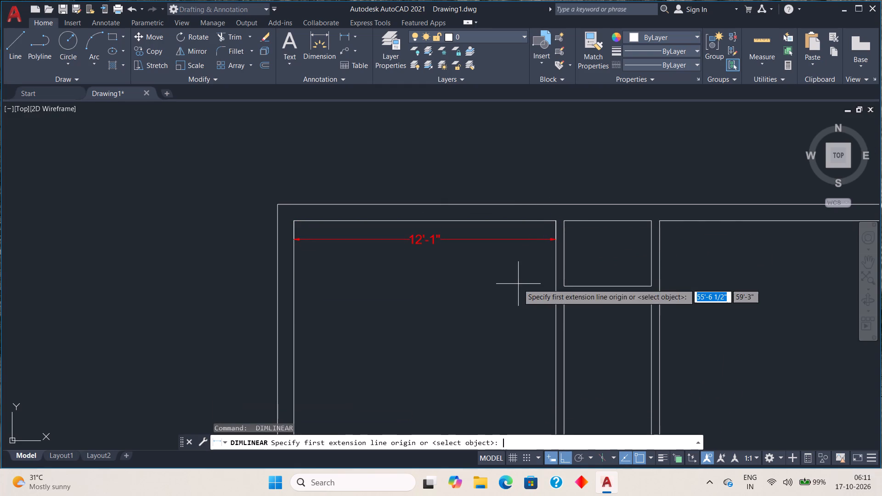
{"action": "key", "text": "space"}
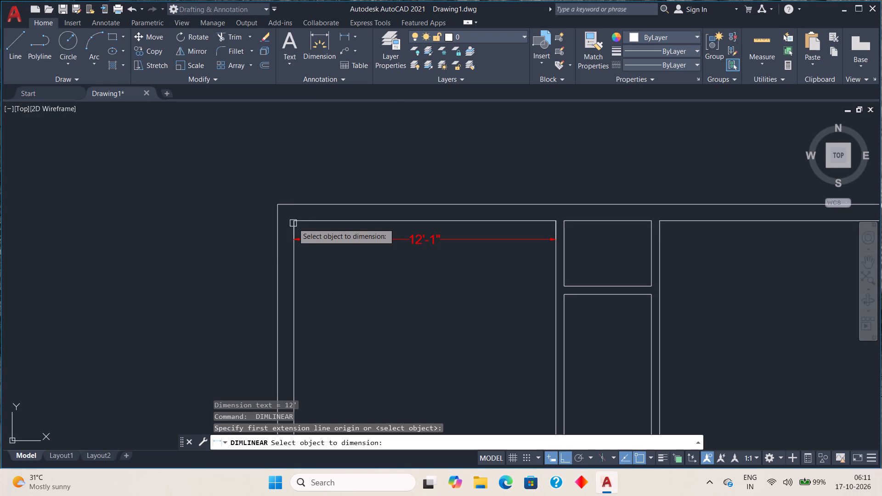
{"action": "key", "text": "space"}
{"action": "left_click", "coordinate": [294, 222]}
{"action": "key", "text": "space"}
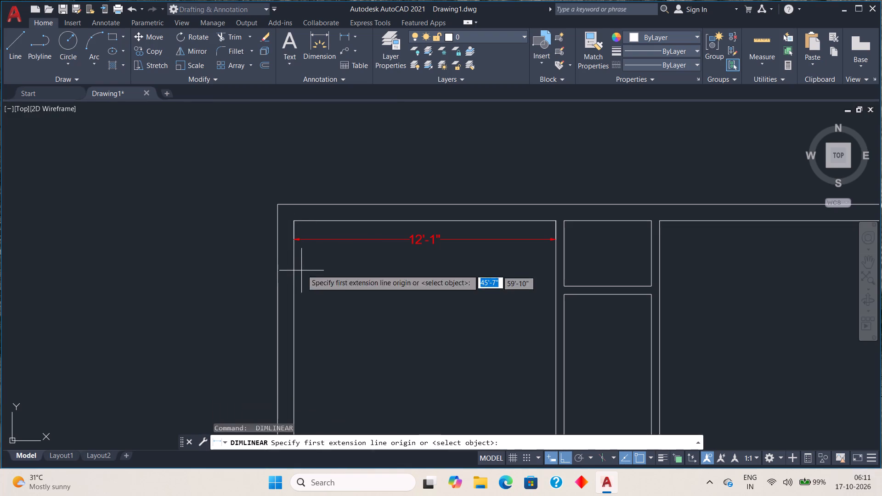
{"action": "left_click", "coordinate": [292, 221]}
{"action": "scroll", "coordinate": [311, 276], "scroll_direction": "down", "scroll_amount": 1}
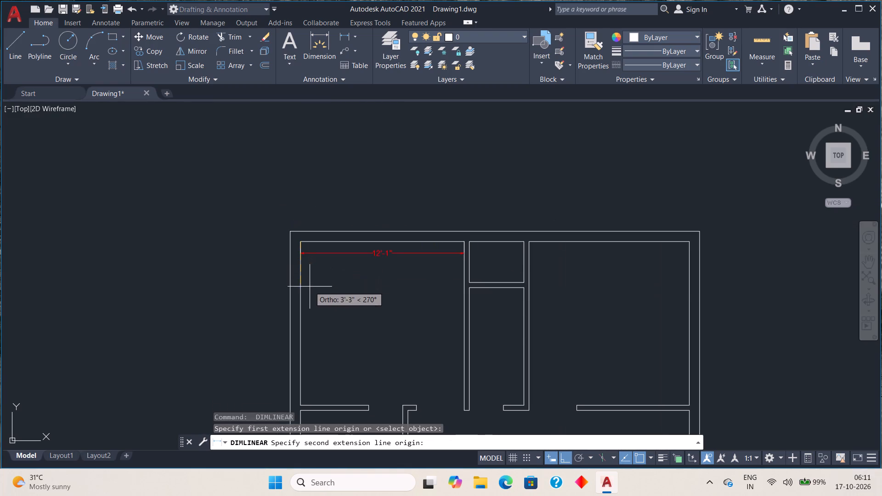
{"action": "middle_click_drag", "start_coordinate": [313, 297], "coordinate": [344, 181]}
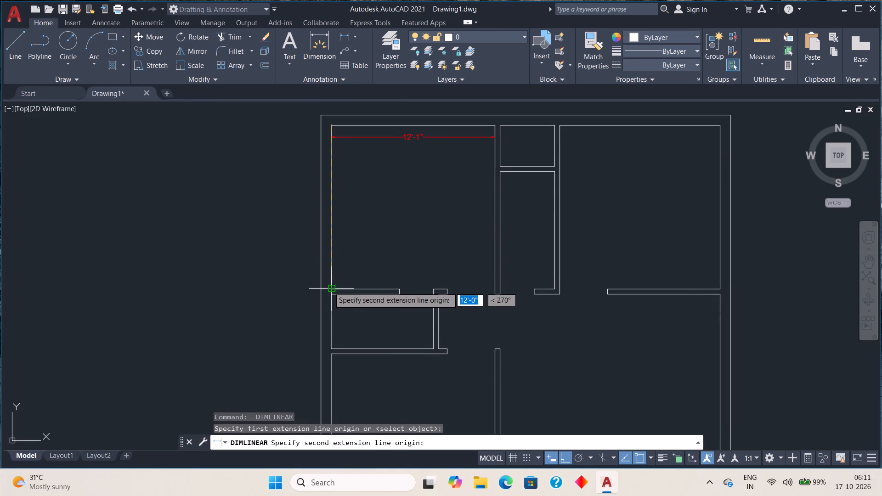
{"action": "left_click", "coordinate": [329, 287]}
{"action": "scroll", "coordinate": [362, 253], "scroll_direction": "up", "scroll_amount": 3}
{"action": "scroll", "coordinate": [352, 254], "scroll_direction": "down", "scroll_amount": 2}
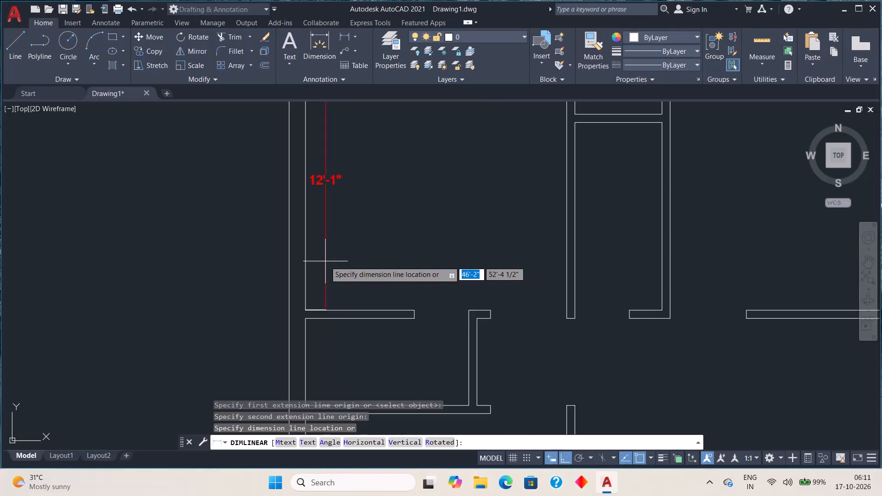
{"action": "left_click", "coordinate": [325, 261]}
Add a linear dimension for the inner width of the narrow central room, placed just below its top wall.
{"action": "scroll", "coordinate": [356, 252], "scroll_direction": "down", "scroll_amount": 3}
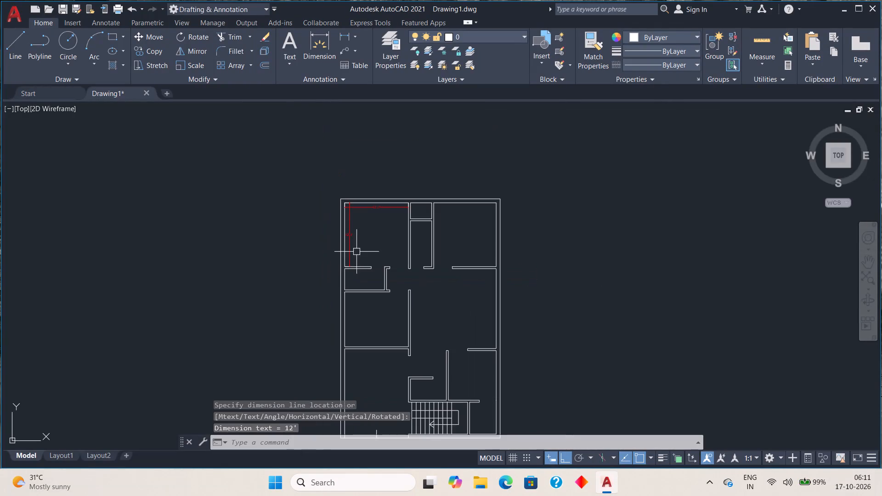
{"action": "middle_click_drag", "start_coordinate": [381, 229], "coordinate": [346, 286]}
{"action": "scroll", "coordinate": [382, 288], "scroll_direction": "up", "scroll_amount": 2}
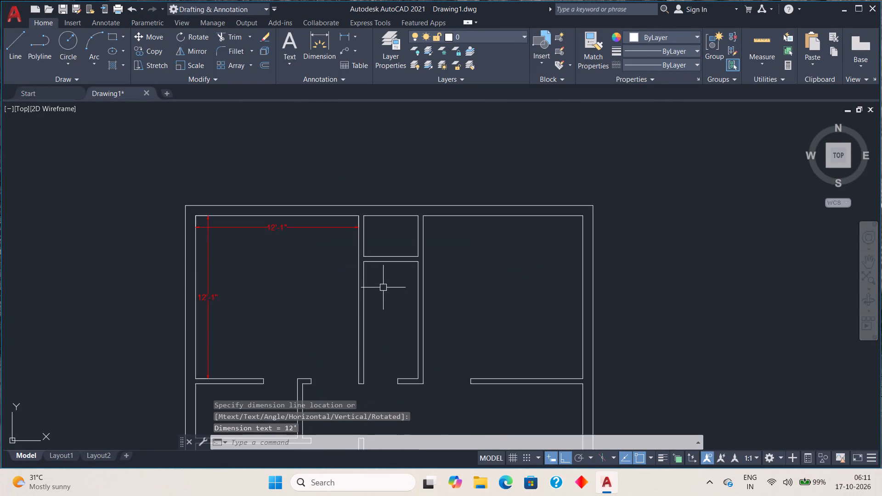
{"action": "scroll", "coordinate": [383, 287], "scroll_direction": "up", "scroll_amount": 1}
{"action": "key", "text": "space"}
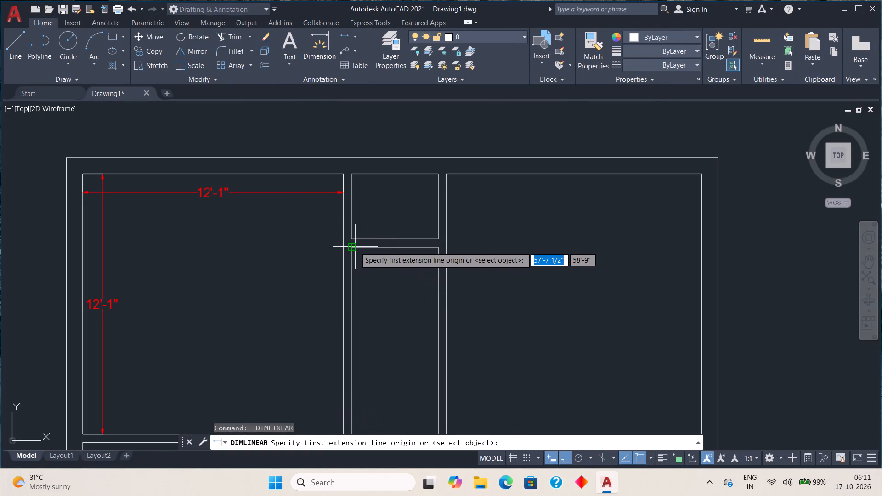
{"action": "left_click", "coordinate": [355, 247]}
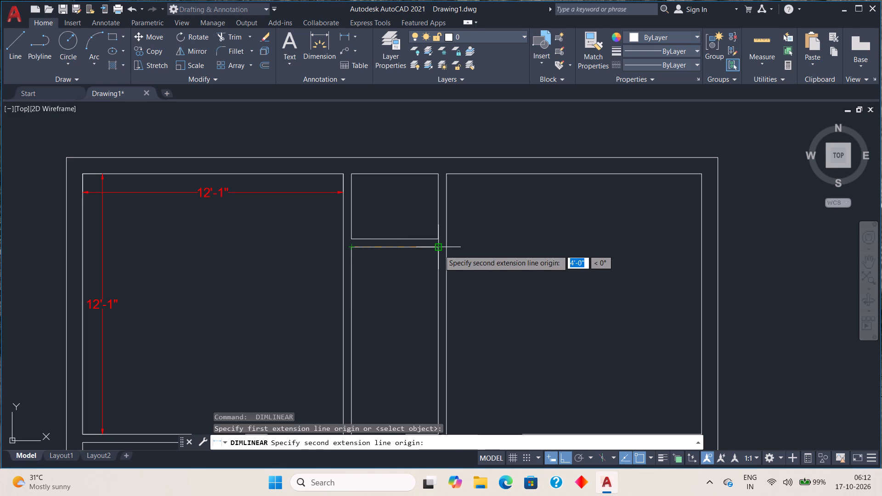
{"action": "left_click", "coordinate": [439, 250]}
{"action": "scroll", "coordinate": [433, 259], "scroll_direction": "up", "scroll_amount": 3}
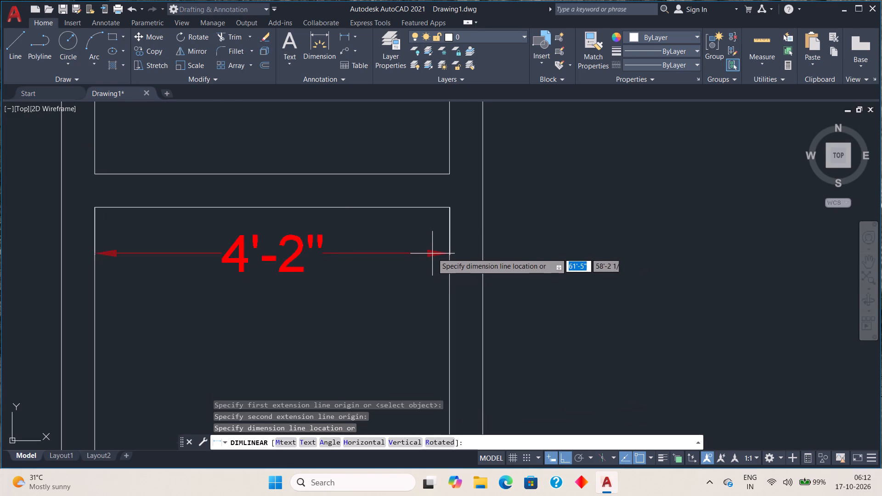
{"action": "left_click", "coordinate": [432, 247]}
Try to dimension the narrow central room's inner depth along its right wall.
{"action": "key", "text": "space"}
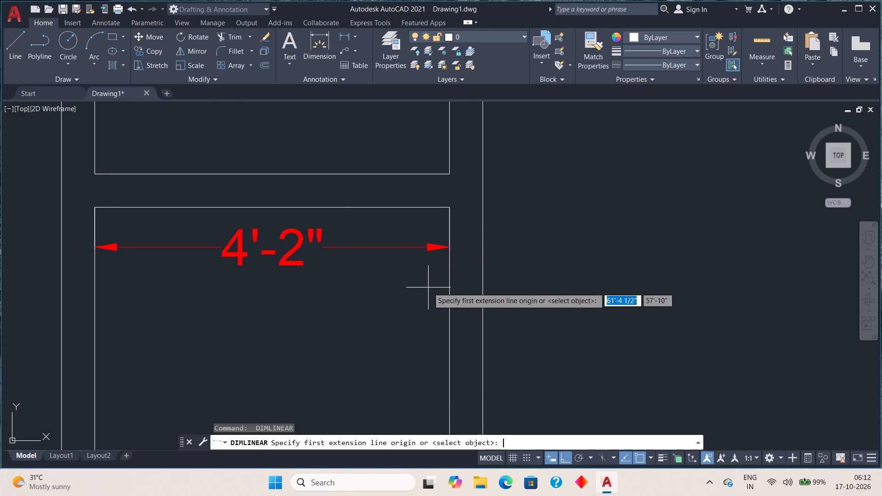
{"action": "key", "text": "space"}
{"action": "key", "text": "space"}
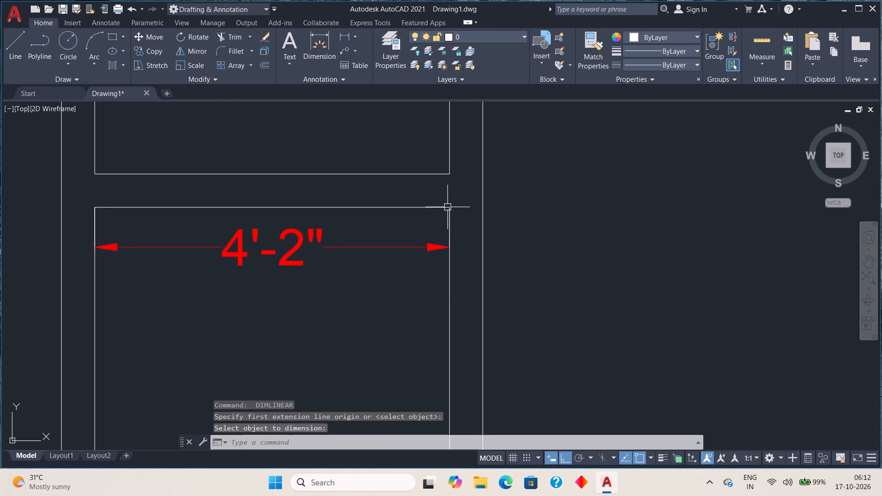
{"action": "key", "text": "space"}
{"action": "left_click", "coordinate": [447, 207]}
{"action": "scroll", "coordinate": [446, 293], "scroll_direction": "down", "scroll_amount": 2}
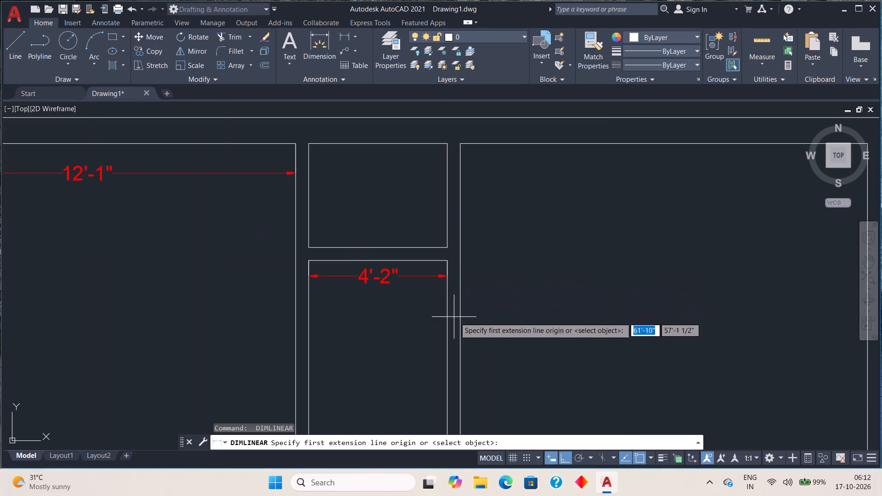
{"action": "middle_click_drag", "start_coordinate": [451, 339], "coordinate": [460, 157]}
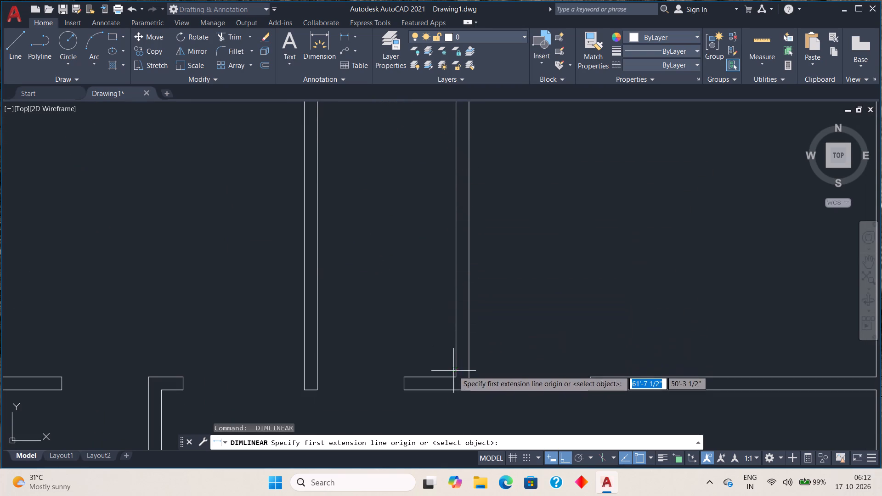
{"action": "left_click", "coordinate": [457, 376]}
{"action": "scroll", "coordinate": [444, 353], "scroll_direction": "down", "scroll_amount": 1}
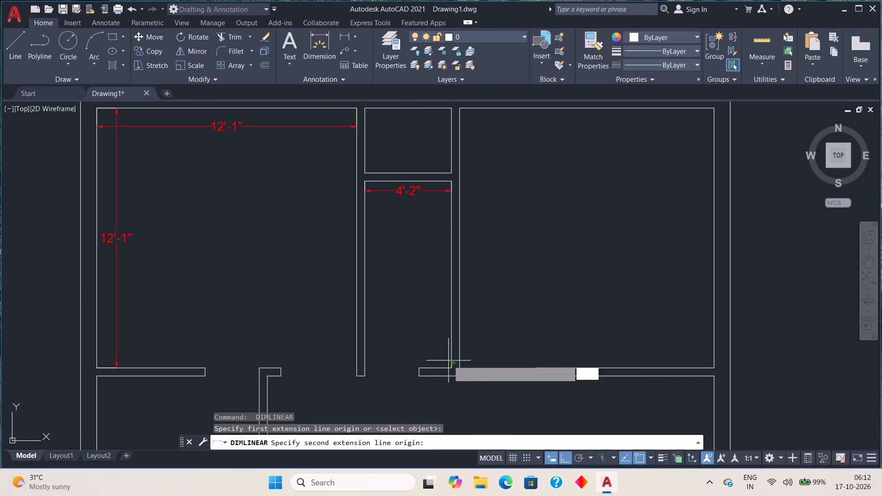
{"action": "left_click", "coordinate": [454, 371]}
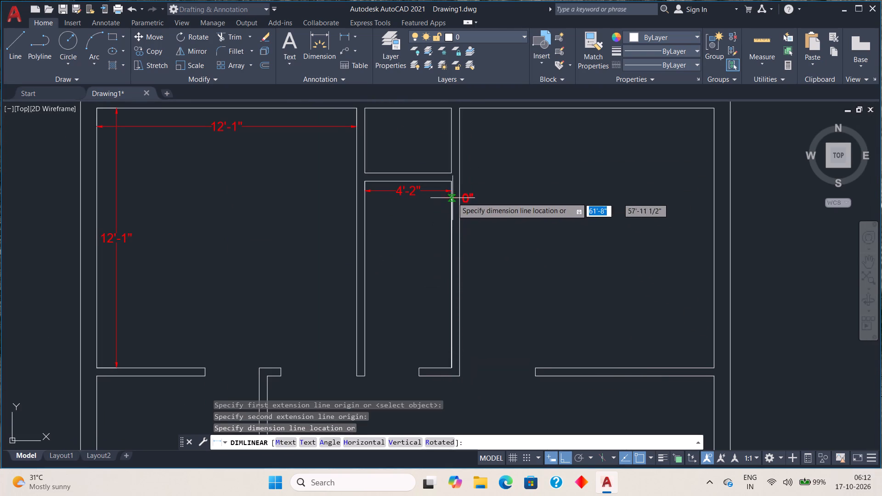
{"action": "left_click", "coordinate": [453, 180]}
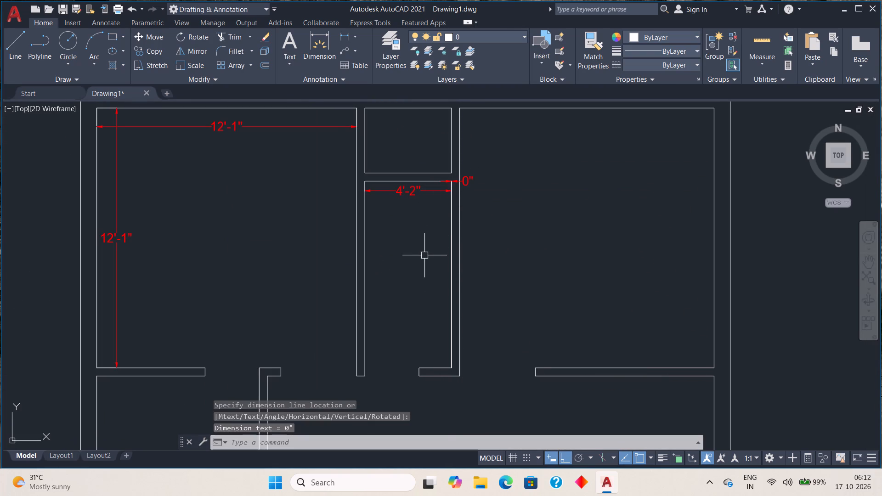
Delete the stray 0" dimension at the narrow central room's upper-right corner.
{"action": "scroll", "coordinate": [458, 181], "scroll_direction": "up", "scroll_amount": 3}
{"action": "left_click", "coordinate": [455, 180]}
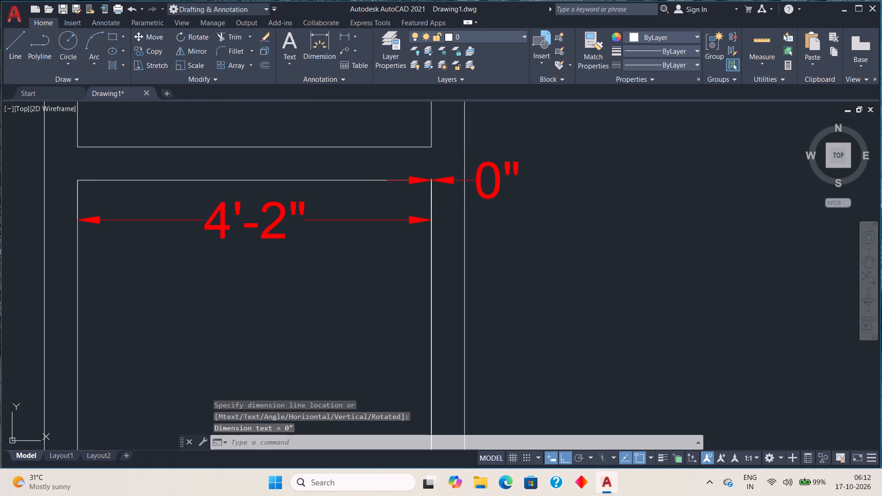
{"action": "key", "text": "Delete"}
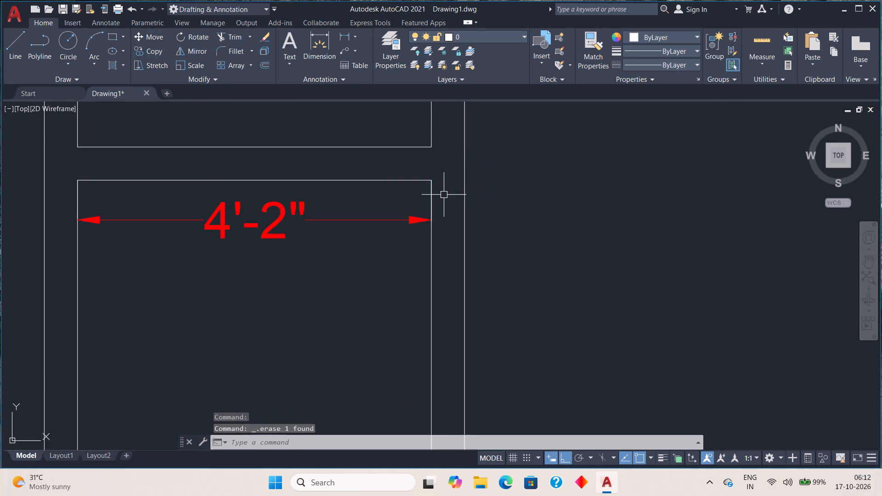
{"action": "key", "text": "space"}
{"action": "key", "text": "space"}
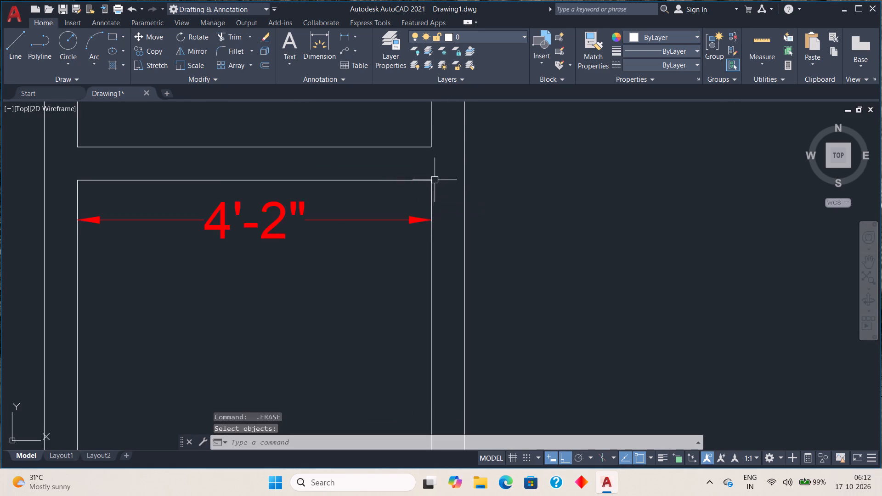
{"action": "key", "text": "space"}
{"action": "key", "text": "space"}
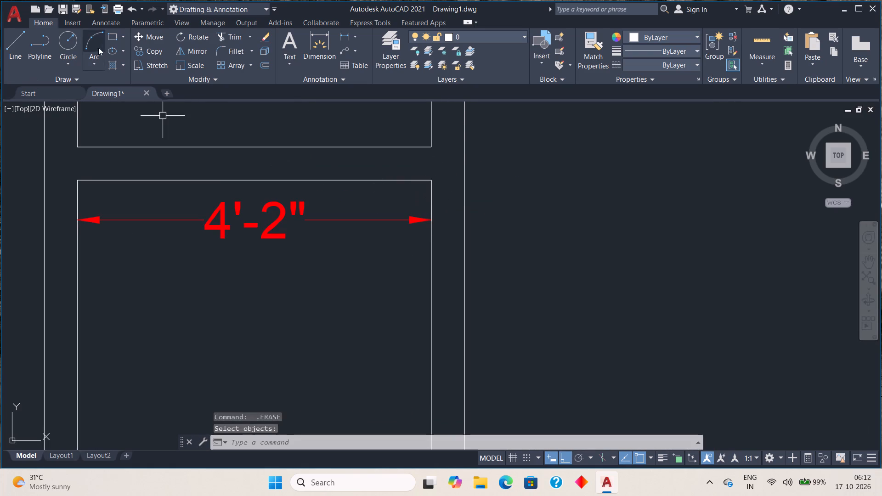
Add a vertical linear dimension for the narrow central room's inner depth, placed inside the room near its right wall.
{"action": "left_click", "coordinate": [339, 36]}
{"action": "left_click", "coordinate": [433, 180]}
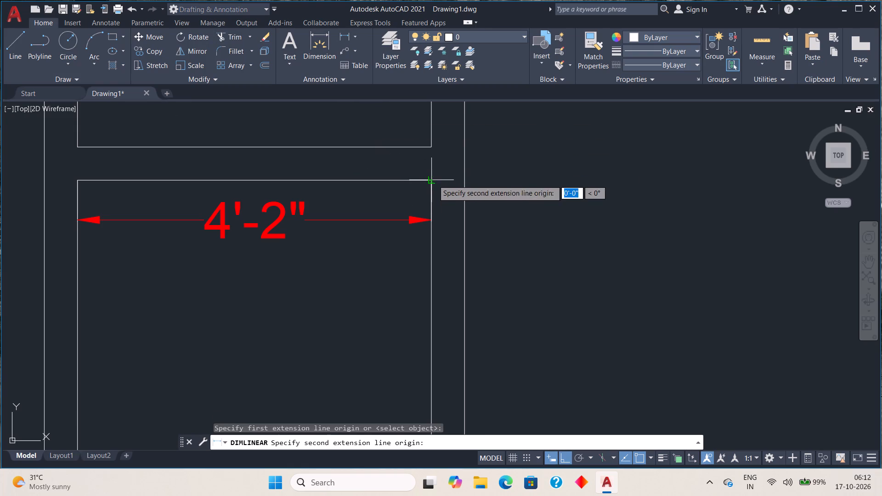
{"action": "middle_click_drag", "start_coordinate": [431, 288], "coordinate": [432, 145]}
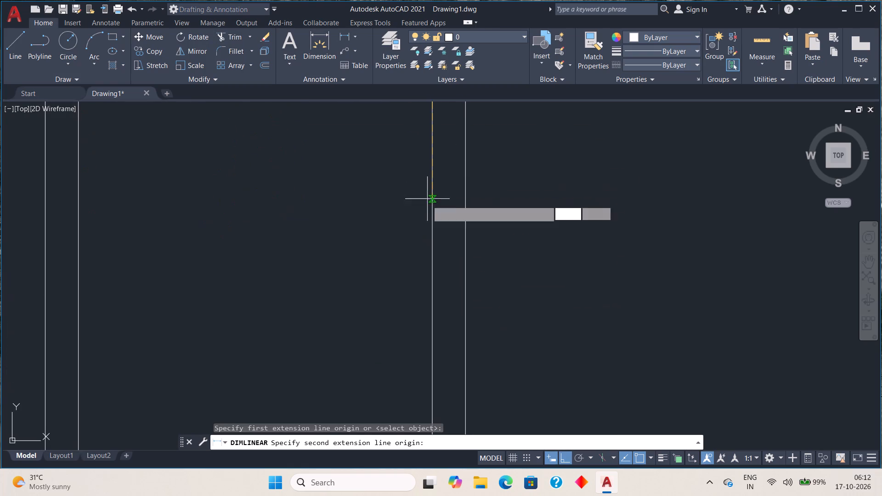
{"action": "middle_click_drag", "start_coordinate": [433, 305], "coordinate": [425, 147]}
{"action": "scroll", "coordinate": [427, 255], "scroll_direction": "down", "scroll_amount": 2}
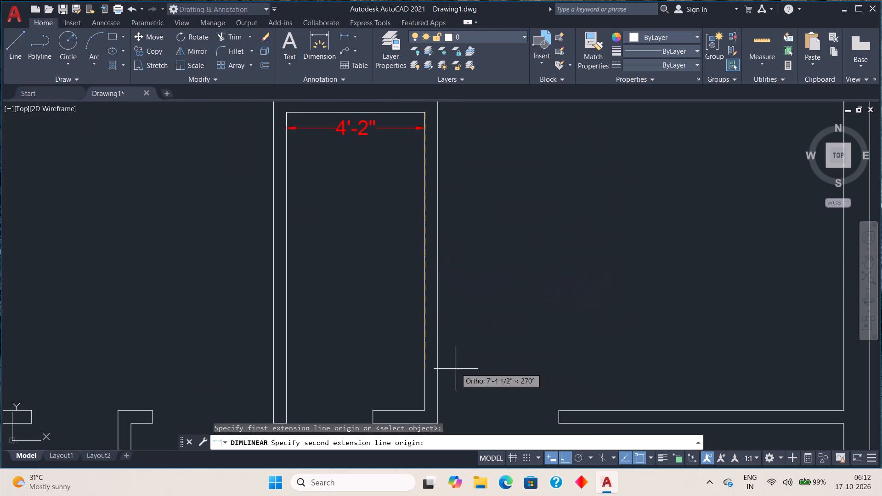
{"action": "left_click", "coordinate": [424, 412]}
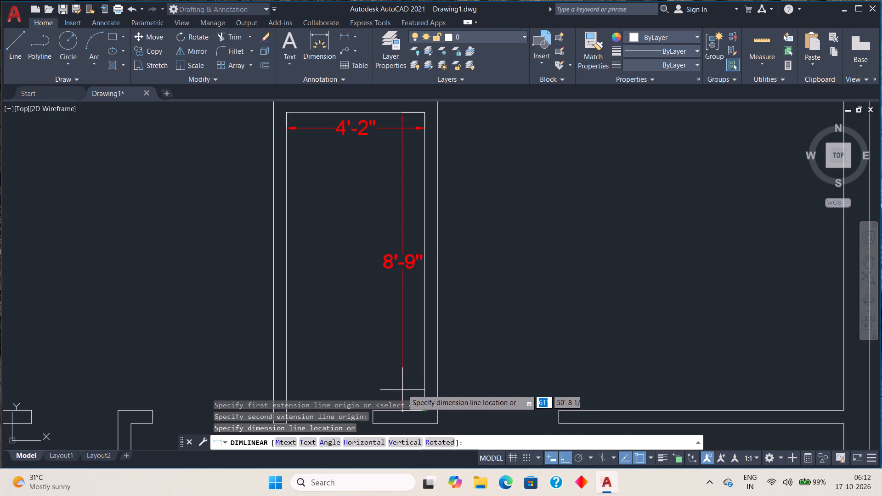
{"action": "left_click", "coordinate": [403, 380]}
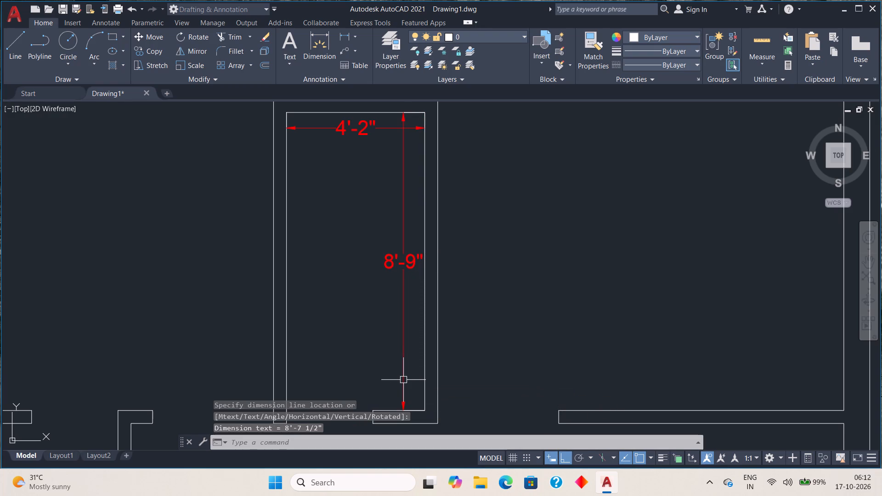
Add a linear dimension for the upper-right room's inner width, placed just below its top wall.
{"action": "scroll", "coordinate": [522, 284], "scroll_direction": "down", "scroll_amount": 2}
{"action": "middle_click_drag", "start_coordinate": [519, 224], "coordinate": [483, 251]}
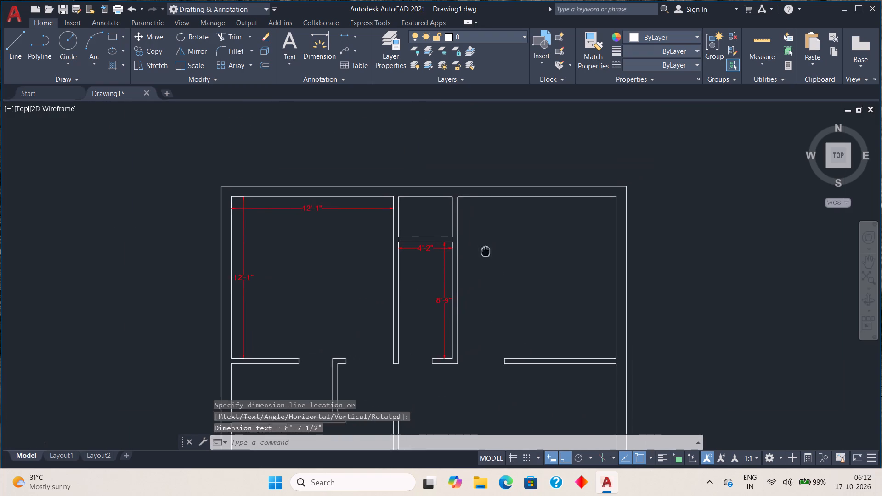
{"action": "middle_click_drag", "start_coordinate": [483, 251], "coordinate": [450, 266]}
{"action": "key", "text": "space"}
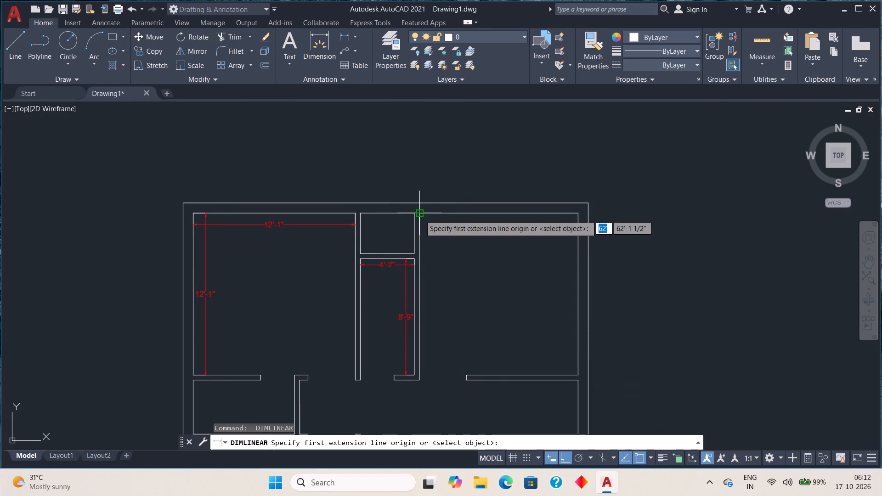
{"action": "left_click", "coordinate": [420, 215]}
{"action": "left_click", "coordinate": [575, 214]}
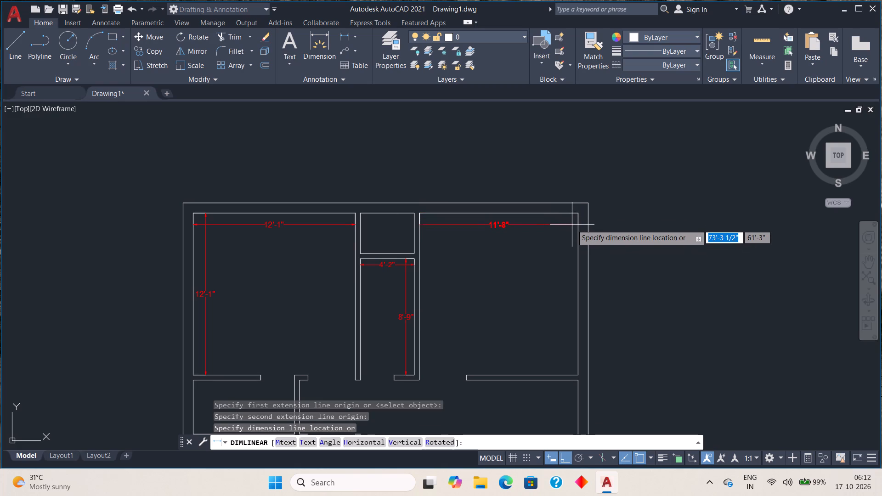
{"action": "scroll", "coordinate": [571, 224], "scroll_direction": "up", "scroll_amount": 2}
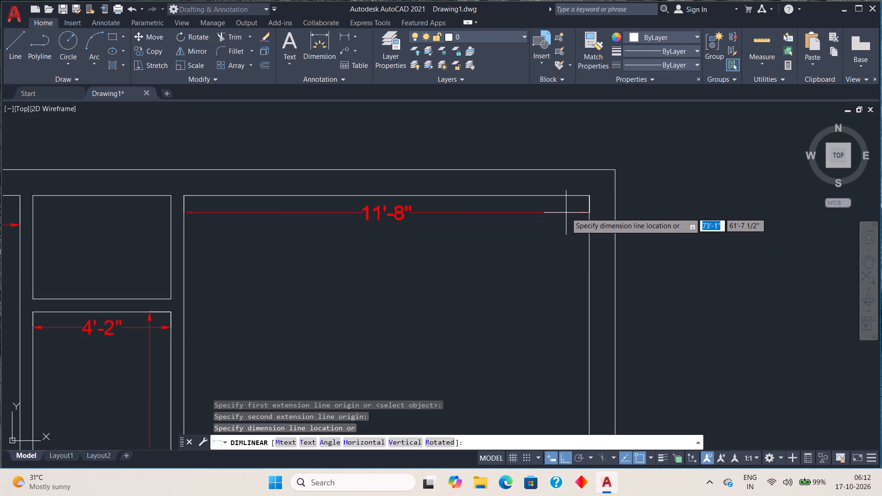
{"action": "left_click", "coordinate": [566, 213]}
Add a vertical linear dimension for the upper-right room's inner depth, placed inside the room near its right wall.
{"action": "key", "text": "space"}
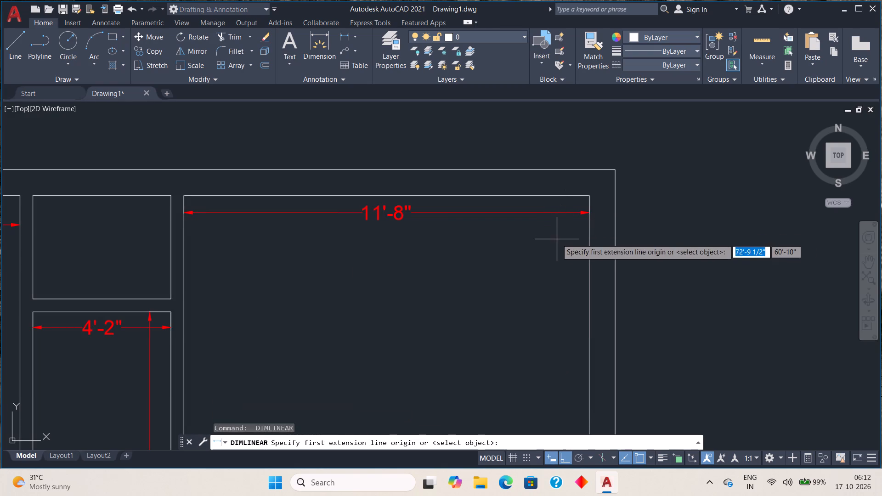
{"action": "left_click", "coordinate": [588, 196]}
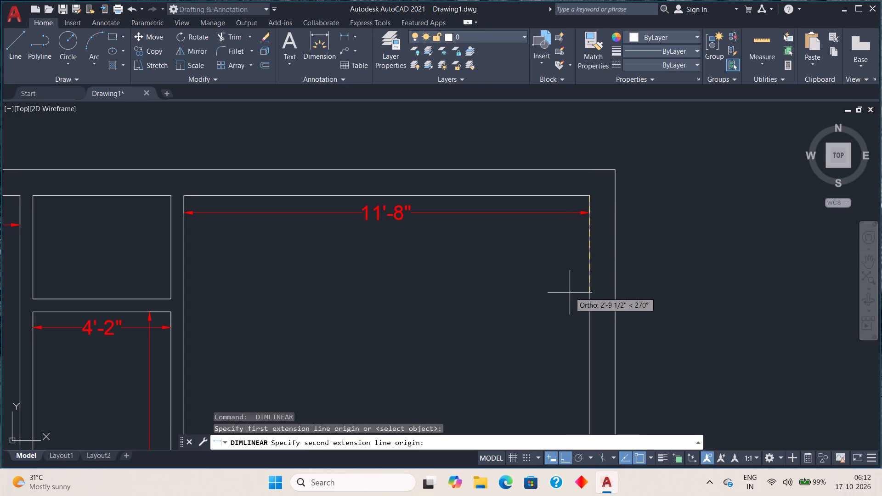
{"action": "scroll", "coordinate": [577, 301], "scroll_direction": "down", "scroll_amount": 4}
{"action": "scroll", "coordinate": [585, 356], "scroll_direction": "up", "scroll_amount": 4}
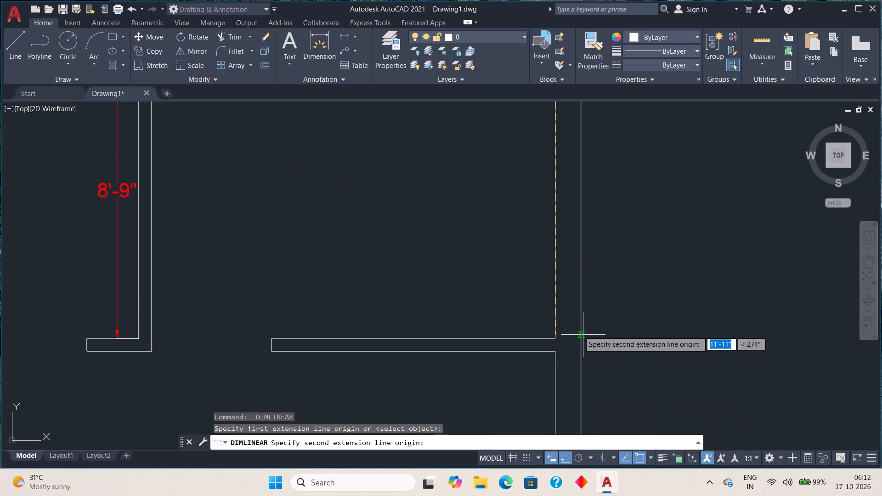
{"action": "left_click", "coordinate": [555, 337]}
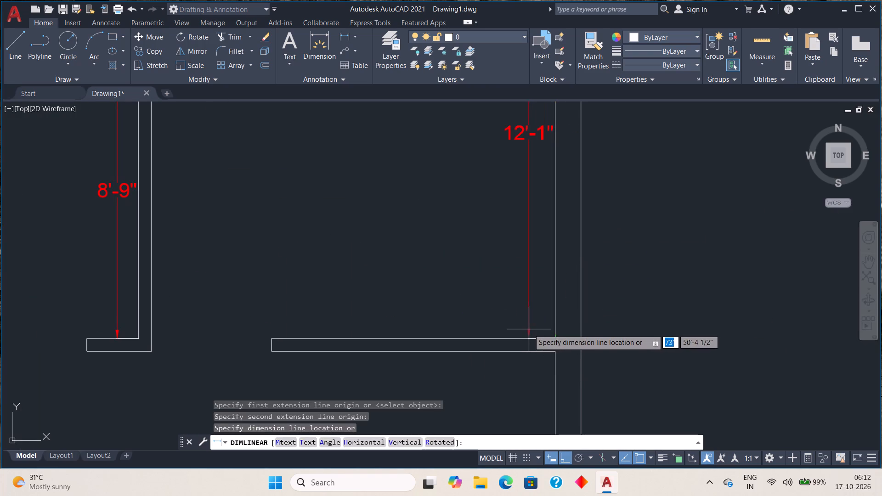
{"action": "left_click", "coordinate": [527, 329]}
Add a vertical linear dimension for the inner depth of the small room below the upper-left room, aligned with the depth dimension above.
{"action": "scroll", "coordinate": [560, 320], "scroll_direction": "down", "scroll_amount": 3}
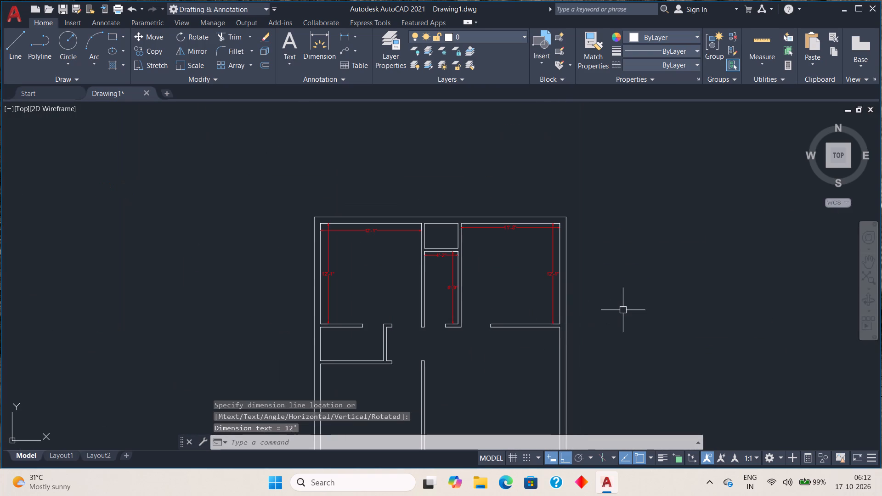
{"action": "key", "text": "space"}
{"action": "middle_click_drag", "start_coordinate": [583, 353], "coordinate": [601, 240]}
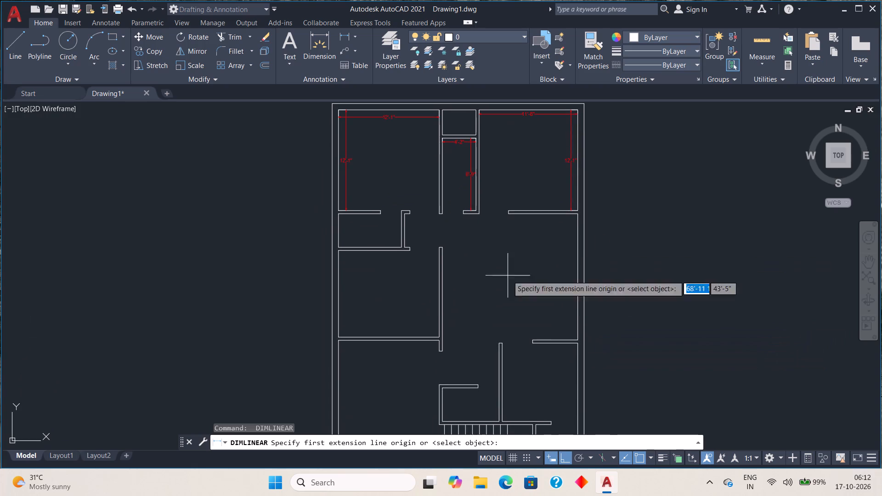
{"action": "scroll", "coordinate": [352, 232], "scroll_direction": "up", "scroll_amount": 3}
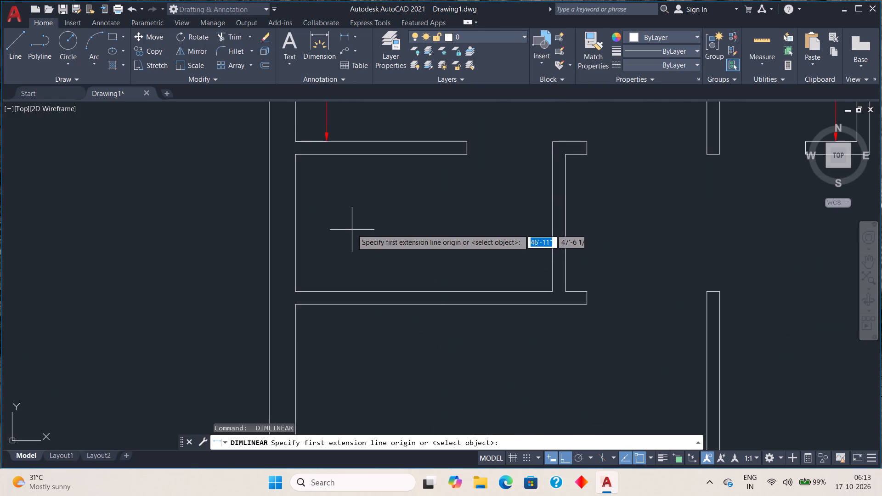
{"action": "middle_click_drag", "start_coordinate": [353, 228], "coordinate": [452, 316]}
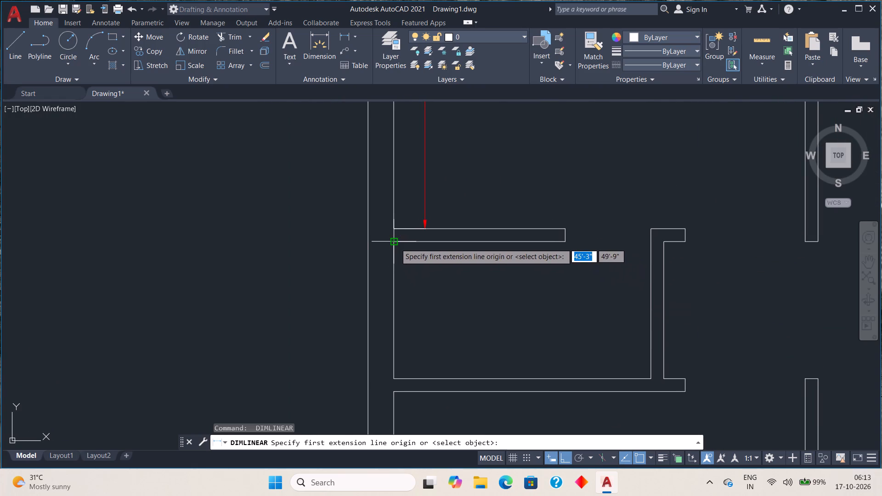
{"action": "left_click", "coordinate": [396, 243]}
{"action": "left_click", "coordinate": [396, 378]}
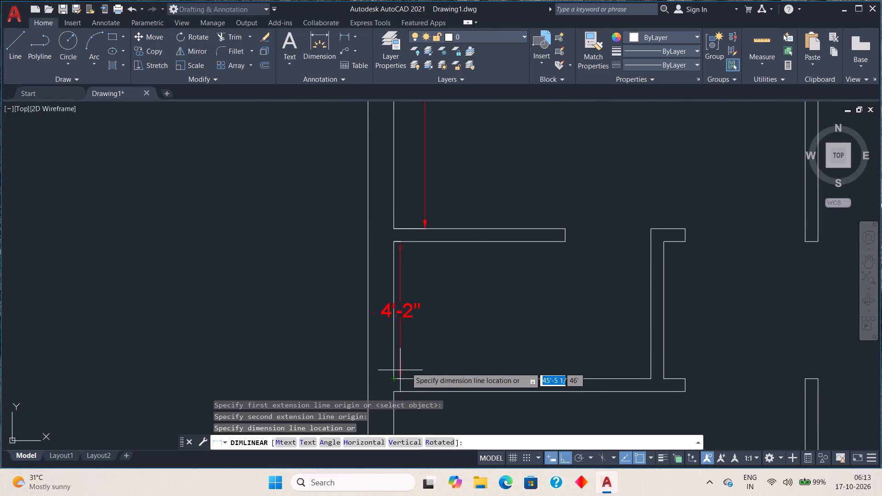
{"action": "left_click", "coordinate": [424, 228]}
Add a linear dimension for the small left room's inner width, placed just above its bottom wall.
{"action": "scroll", "coordinate": [489, 311], "scroll_direction": "down", "scroll_amount": 2}
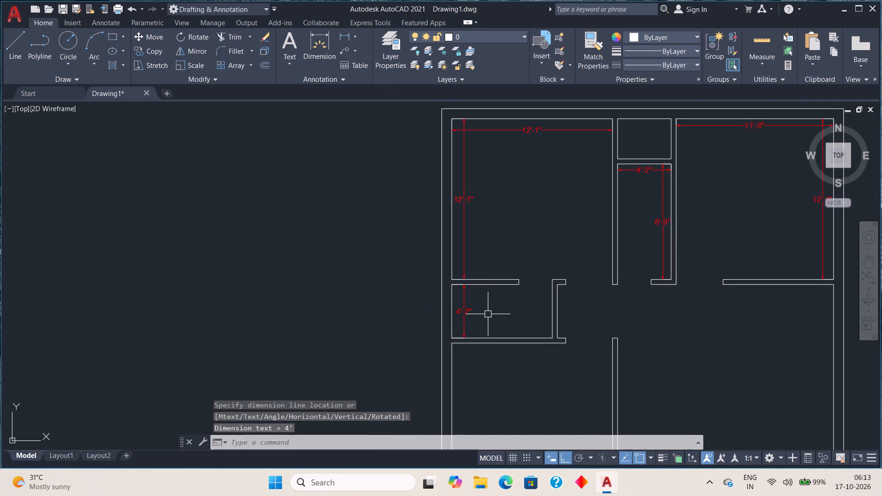
{"action": "middle_click_drag", "start_coordinate": [486, 317], "coordinate": [458, 245]}
{"action": "key", "text": "space"}
{"action": "scroll", "coordinate": [430, 273], "scroll_direction": "up", "scroll_amount": 2}
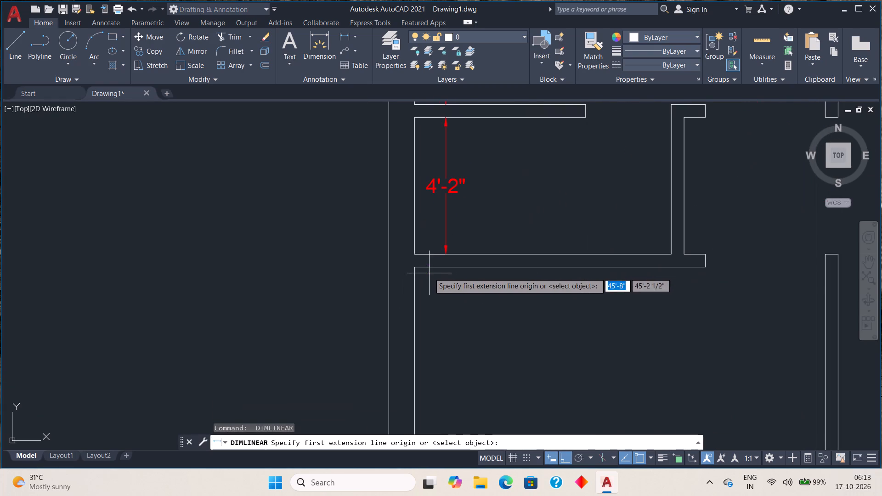
{"action": "left_click", "coordinate": [416, 253]}
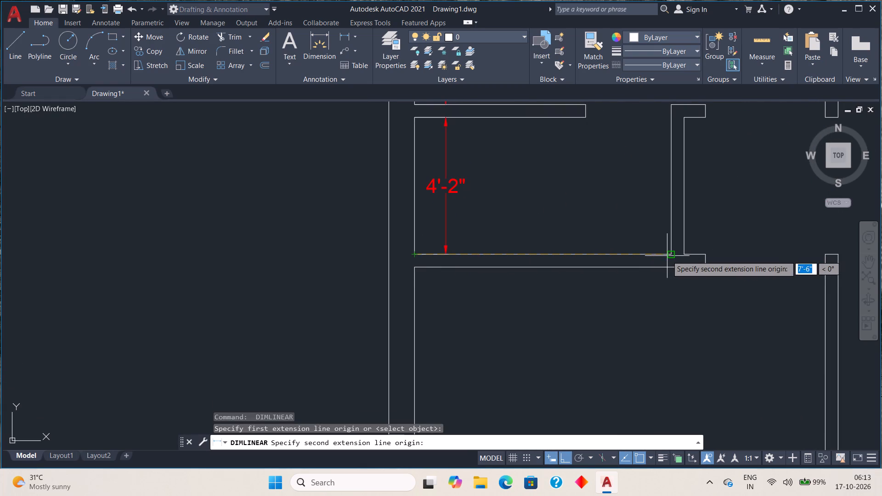
{"action": "left_click", "coordinate": [673, 252]}
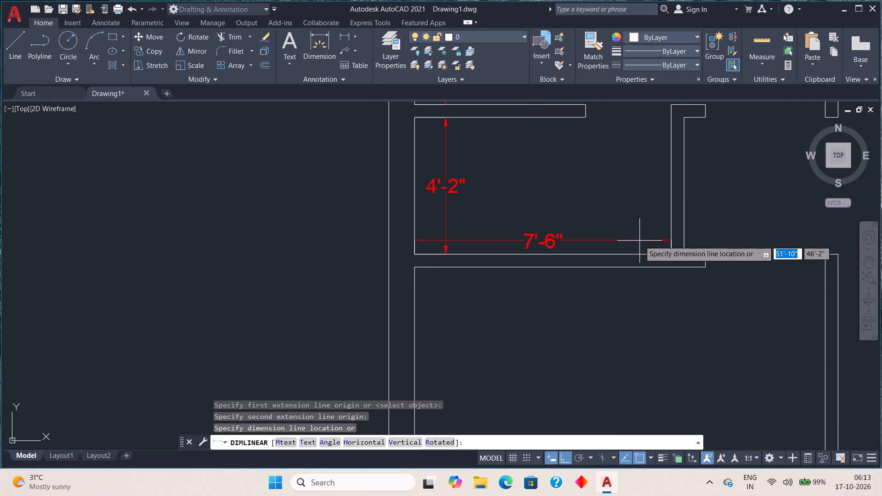
{"action": "left_click", "coordinate": [639, 241]}
Add a vertical linear dimension for the inner depth of the room below the small left room, aligned with the depth dimensions above.
{"action": "key", "text": "space"}
{"action": "scroll", "coordinate": [624, 272], "scroll_direction": "down", "scroll_amount": 2}
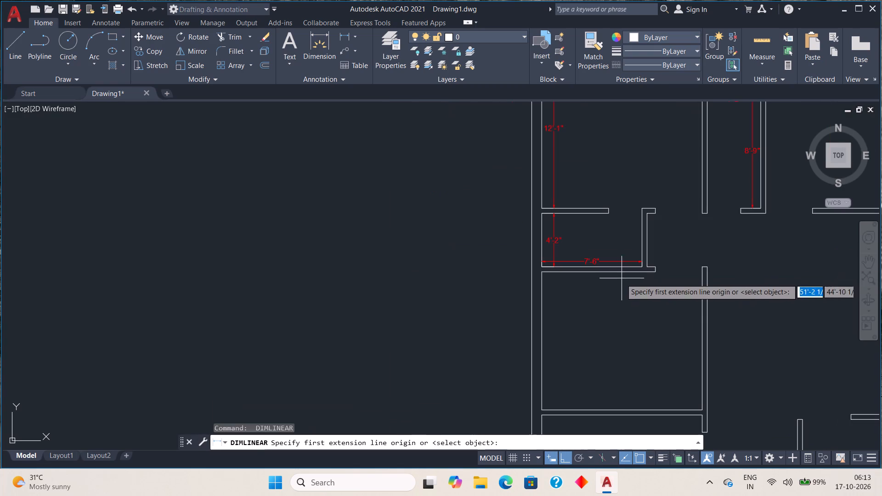
{"action": "middle_click_drag", "start_coordinate": [597, 298], "coordinate": [541, 237]}
{"action": "scroll", "coordinate": [511, 229], "scroll_direction": "up", "scroll_amount": 2}
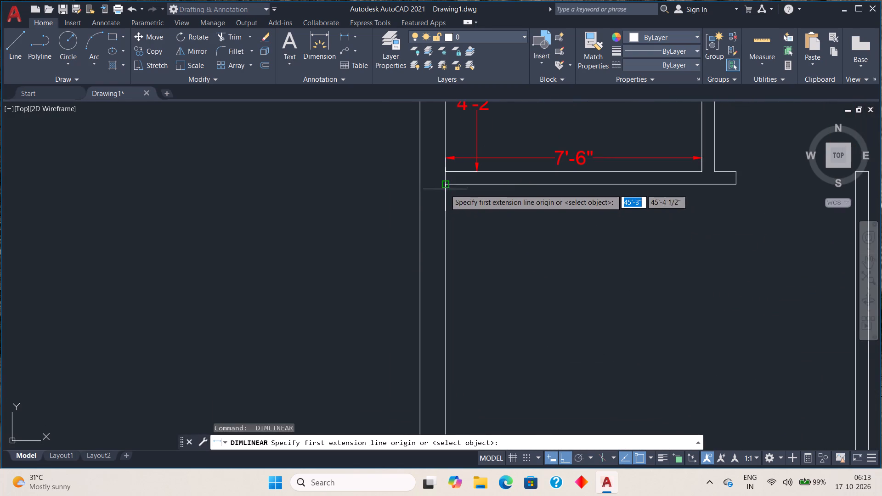
{"action": "left_click", "coordinate": [448, 185]}
{"action": "scroll", "coordinate": [483, 304], "scroll_direction": "down", "scroll_amount": 1}
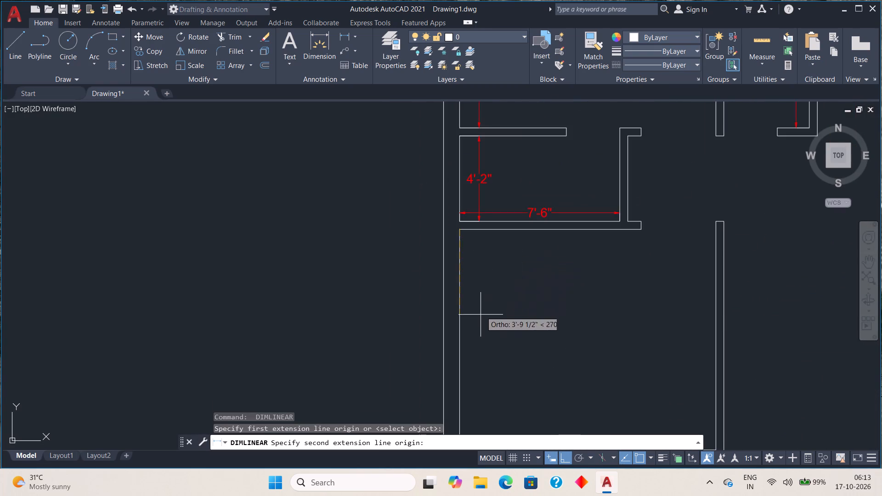
{"action": "middle_click_drag", "start_coordinate": [479, 321], "coordinate": [503, 186]}
{"action": "left_click", "coordinate": [482, 315]}
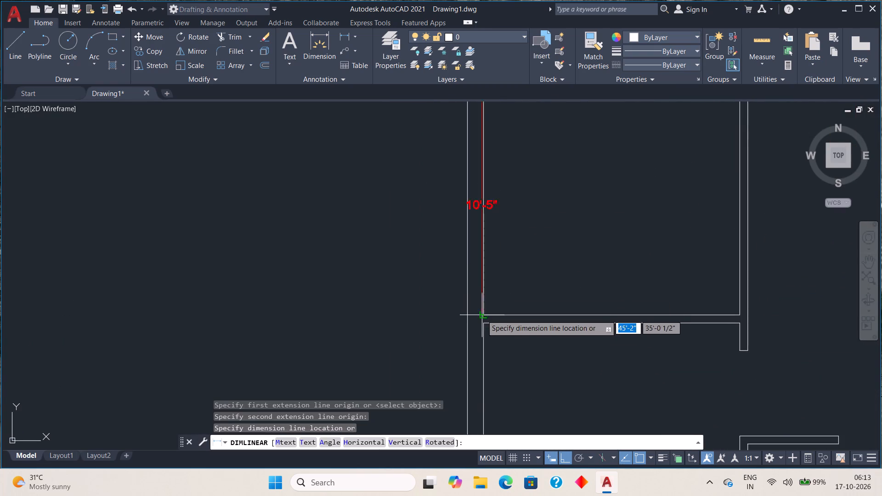
{"action": "middle_click_drag", "start_coordinate": [509, 153], "coordinate": [489, 317]}
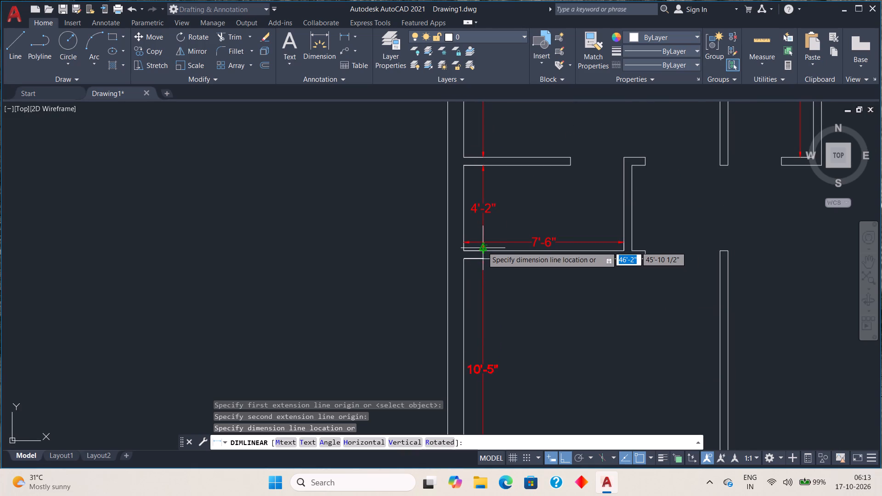
{"action": "left_click", "coordinate": [483, 247]}
Add a linear dimension for the middle-left room's inner width, placed just above its bottom wall.
{"action": "scroll", "coordinate": [524, 300], "scroll_direction": "down", "scroll_amount": 2}
{"action": "middle_click_drag", "start_coordinate": [525, 296], "coordinate": [521, 249]}
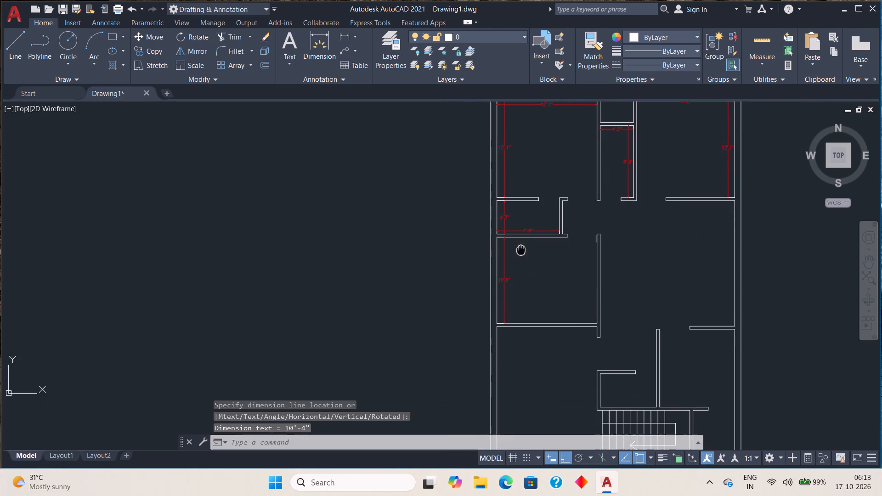
{"action": "middle_click_drag", "start_coordinate": [521, 249], "coordinate": [520, 248]}
{"action": "key", "text": "space"}
{"action": "scroll", "coordinate": [503, 315], "scroll_direction": "up", "scroll_amount": 3}
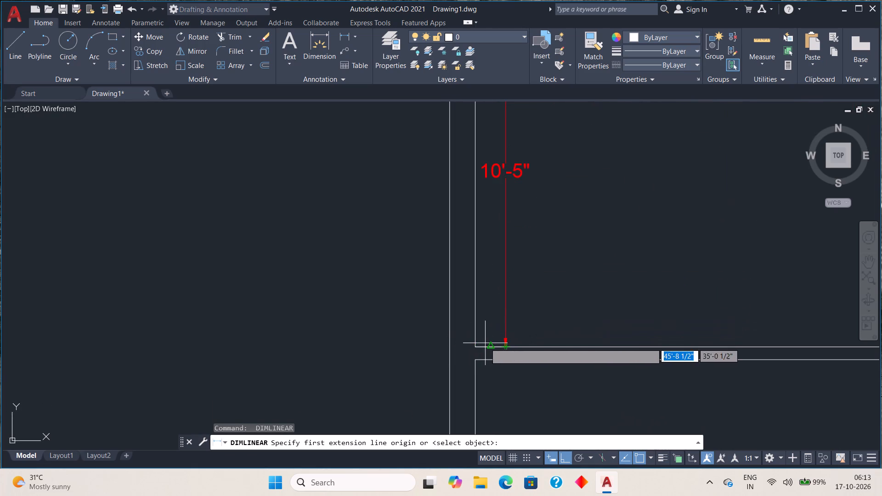
{"action": "left_click", "coordinate": [477, 344]}
{"action": "scroll", "coordinate": [645, 327], "scroll_direction": "down", "scroll_amount": 1}
{"action": "middle_click_drag", "start_coordinate": [647, 330], "coordinate": [485, 323]}
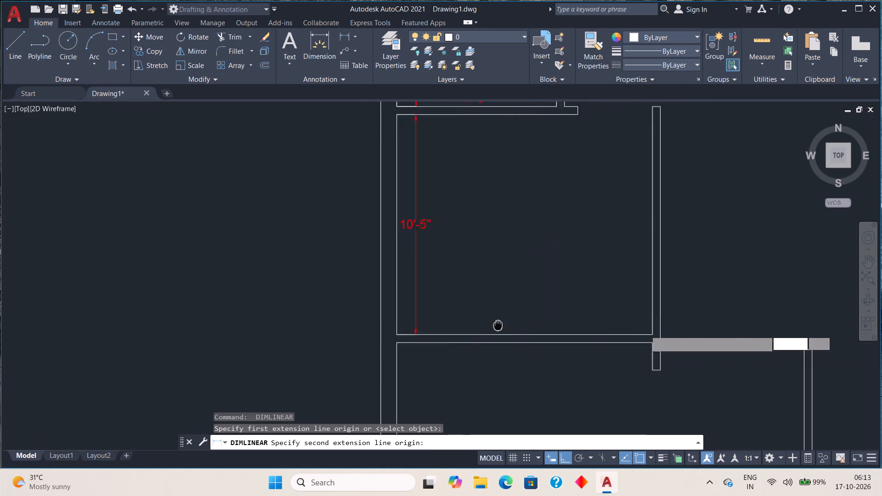
{"action": "middle_click_drag", "start_coordinate": [485, 323], "coordinate": [472, 323]}
{"action": "left_click", "coordinate": [620, 334]}
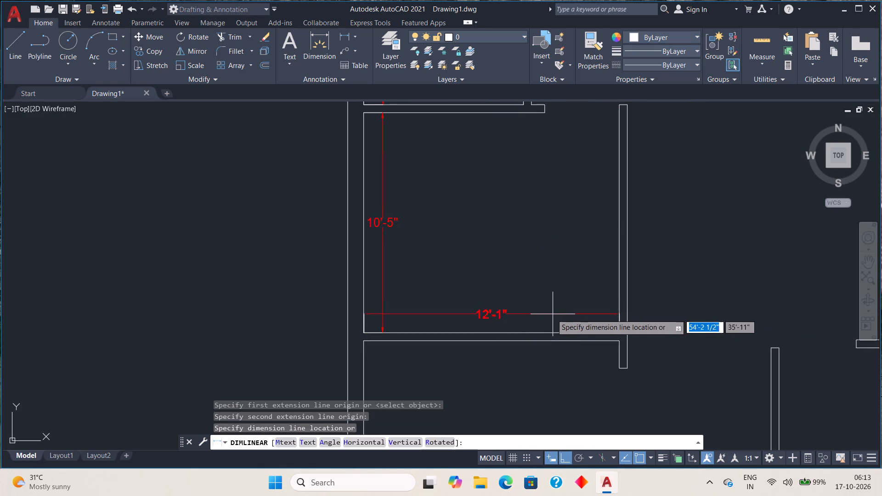
{"action": "left_click", "coordinate": [544, 321]}
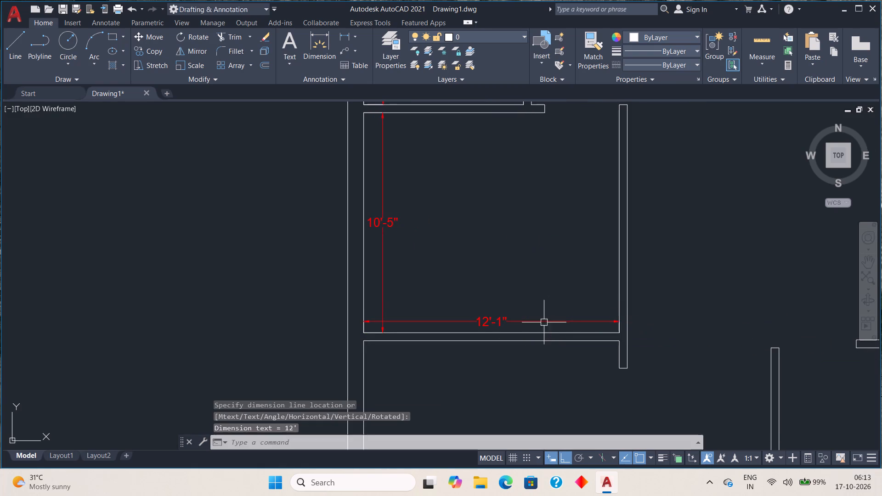
Add a vertical linear dimension for the inner depth of the large hall below the upper-right room, aligned with the depth dimension above.
{"action": "scroll", "coordinate": [538, 359], "scroll_direction": "down", "scroll_amount": 1}
{"action": "middle_click_drag", "start_coordinate": [530, 368], "coordinate": [535, 218]}
{"action": "scroll", "coordinate": [547, 242], "scroll_direction": "down", "scroll_amount": 1}
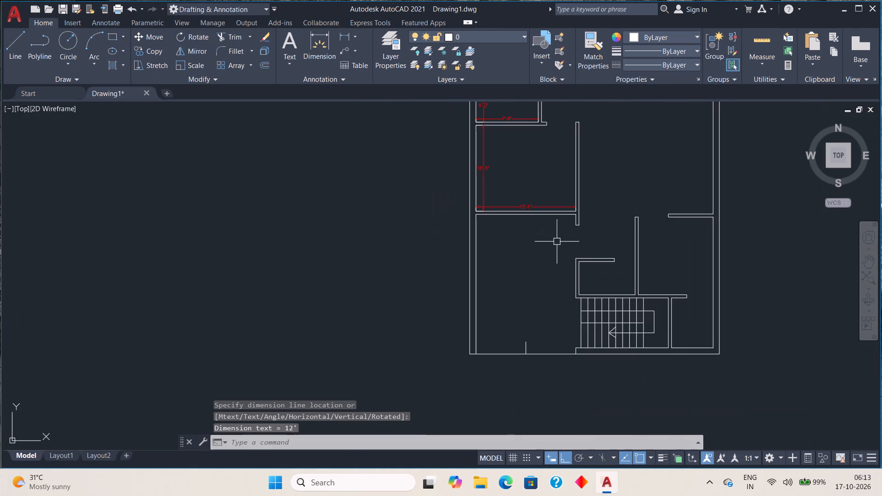
{"action": "middle_click_drag", "start_coordinate": [551, 247], "coordinate": [422, 327]}
{"action": "middle_click_drag", "start_coordinate": [491, 208], "coordinate": [460, 301]}
{"action": "middle_click_drag", "start_coordinate": [521, 293], "coordinate": [457, 258]}
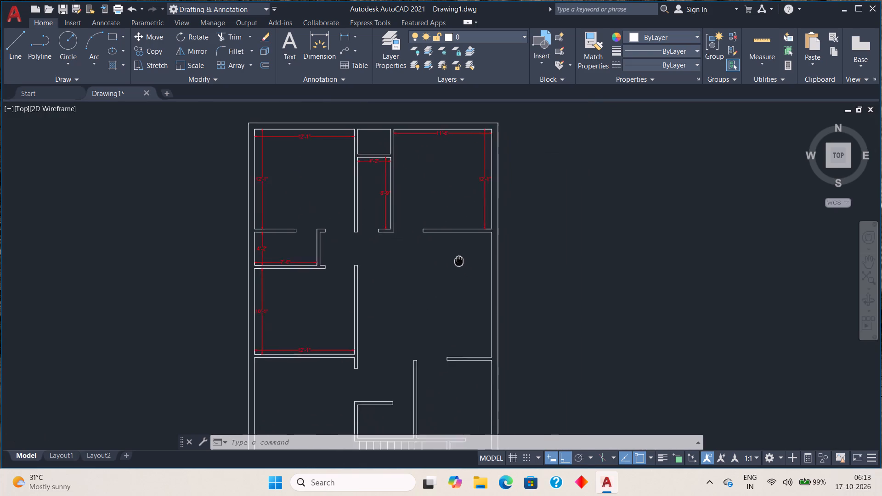
{"action": "middle_click_drag", "start_coordinate": [457, 258], "coordinate": [444, 226]}
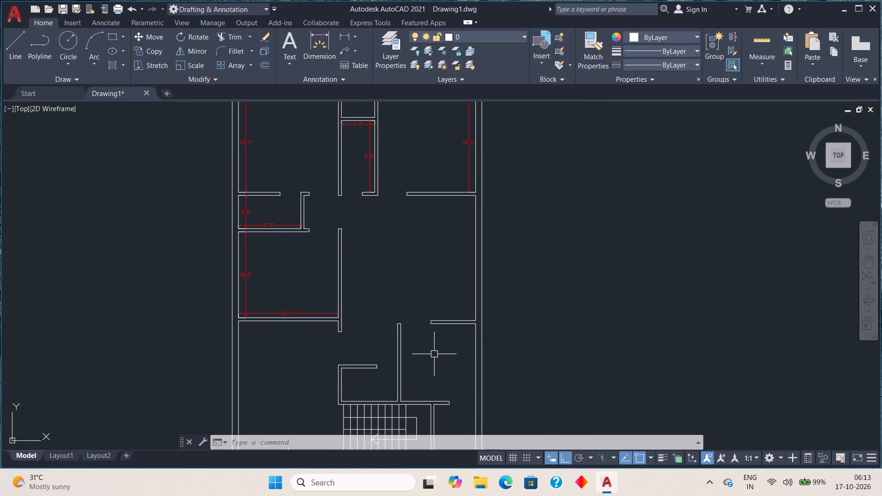
{"action": "middle_click_drag", "start_coordinate": [418, 238], "coordinate": [356, 303]}
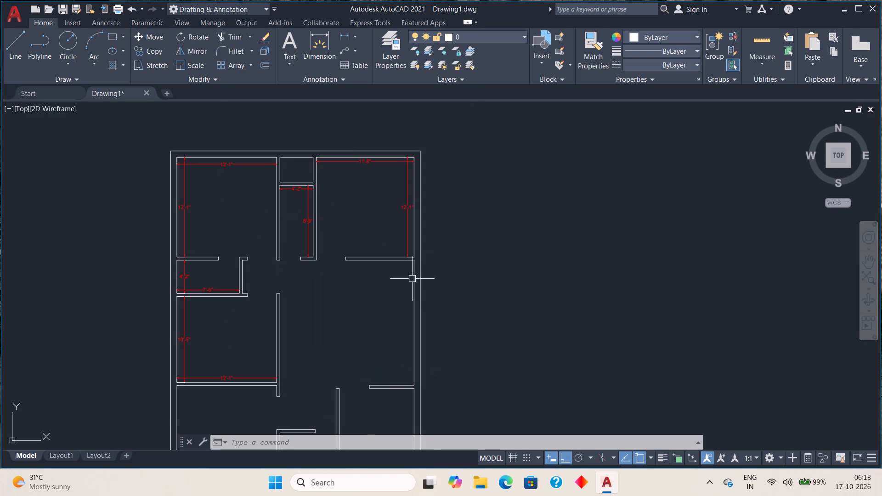
{"action": "key", "text": "space"}
{"action": "scroll", "coordinate": [422, 259], "scroll_direction": "up", "scroll_amount": 3}
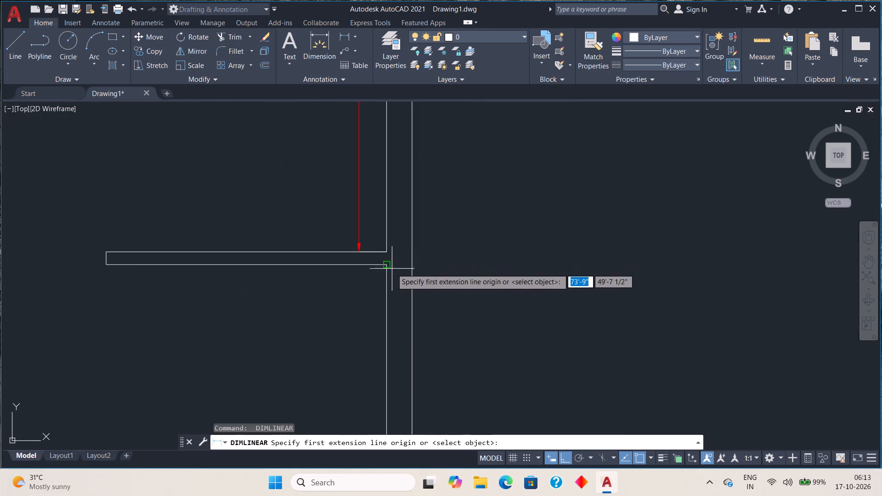
{"action": "left_click", "coordinate": [384, 266]}
{"action": "scroll", "coordinate": [404, 333], "scroll_direction": "down", "scroll_amount": 3}
{"action": "middle_click_drag", "start_coordinate": [401, 338], "coordinate": [412, 193]}
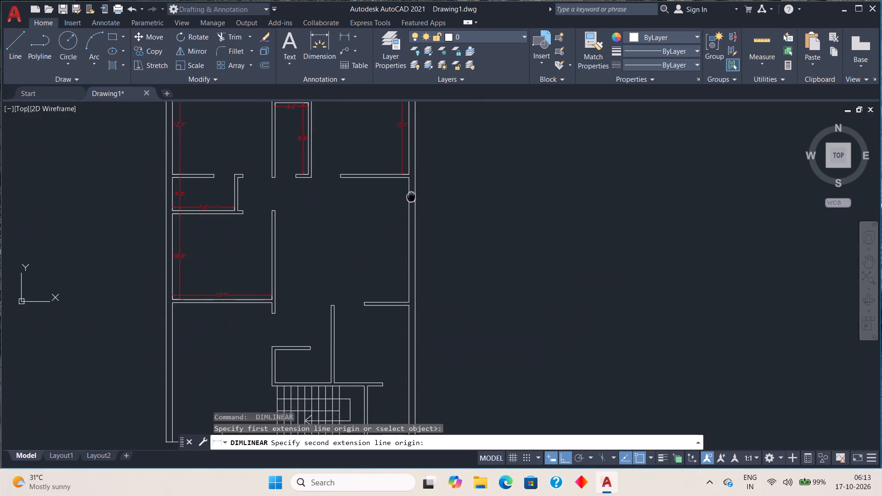
{"action": "middle_click_drag", "start_coordinate": [412, 193], "coordinate": [413, 183]}
{"action": "scroll", "coordinate": [417, 287], "scroll_direction": "up", "scroll_amount": 4}
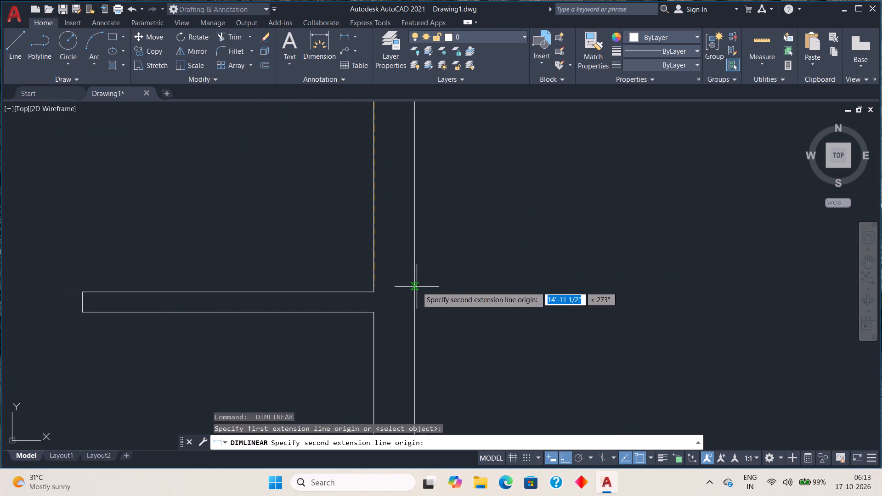
{"action": "left_click", "coordinate": [375, 293]}
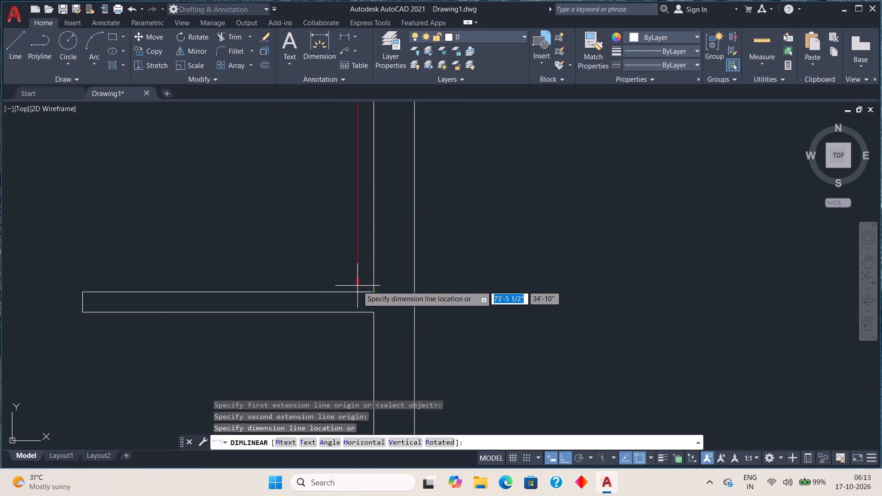
{"action": "scroll", "coordinate": [357, 286], "scroll_direction": "down", "scroll_amount": 3}
{"action": "middle_click_drag", "start_coordinate": [359, 207], "coordinate": [347, 337]}
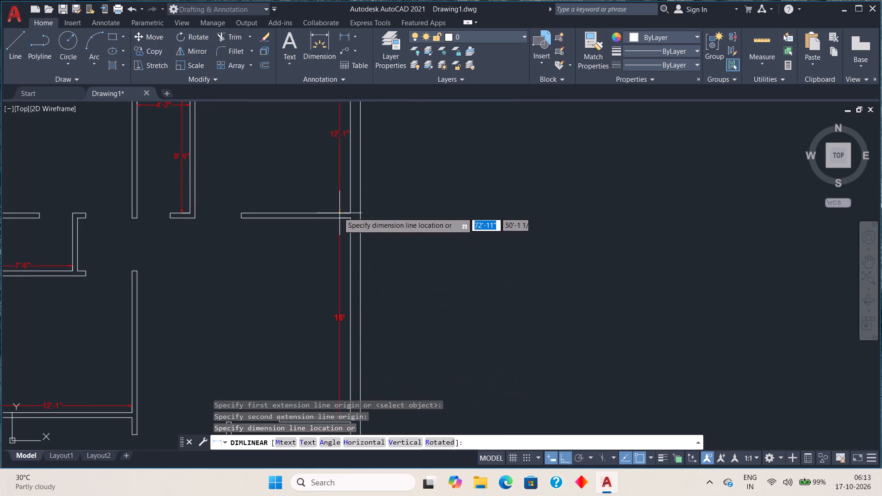
{"action": "left_click", "coordinate": [339, 211]}
Add a linear dimension for the large hall's inner width, in line with the middle-left room's width dimension.
{"action": "scroll", "coordinate": [334, 280], "scroll_direction": "down", "scroll_amount": 1}
{"action": "middle_click_drag", "start_coordinate": [339, 295], "coordinate": [341, 230]}
{"action": "middle_click_drag", "start_coordinate": [298, 265], "coordinate": [302, 257]}
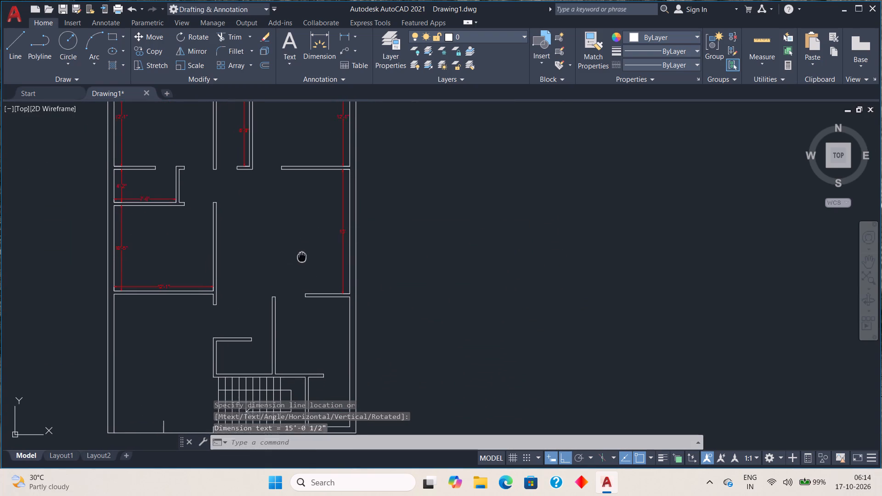
{"action": "middle_click_drag", "start_coordinate": [302, 257], "coordinate": [306, 242]}
{"action": "middle_click_drag", "start_coordinate": [301, 205], "coordinate": [323, 298]}
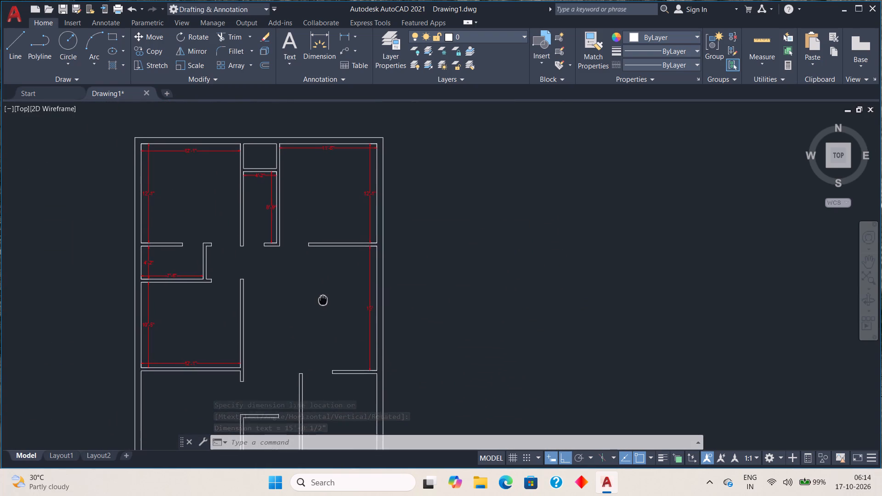
{"action": "middle_click_drag", "start_coordinate": [323, 298], "coordinate": [321, 282]}
{"action": "middle_click_drag", "start_coordinate": [336, 326], "coordinate": [325, 194]}
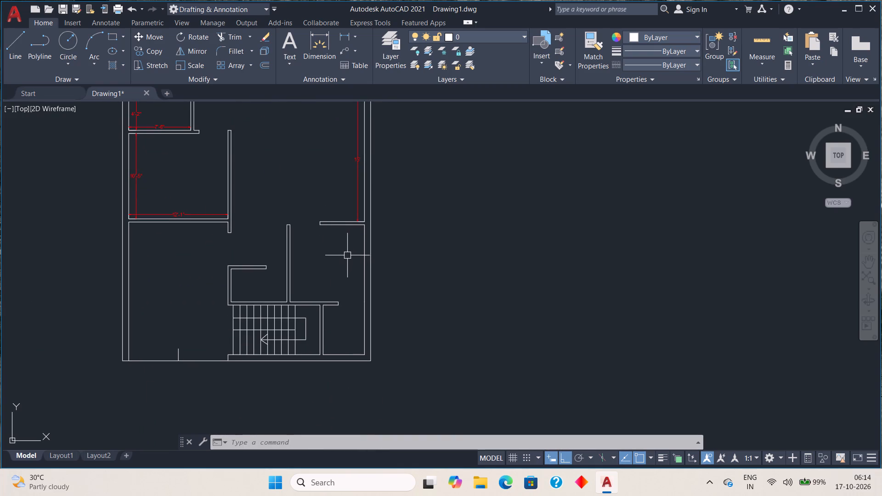
{"action": "middle_click_drag", "start_coordinate": [327, 216], "coordinate": [331, 295]}
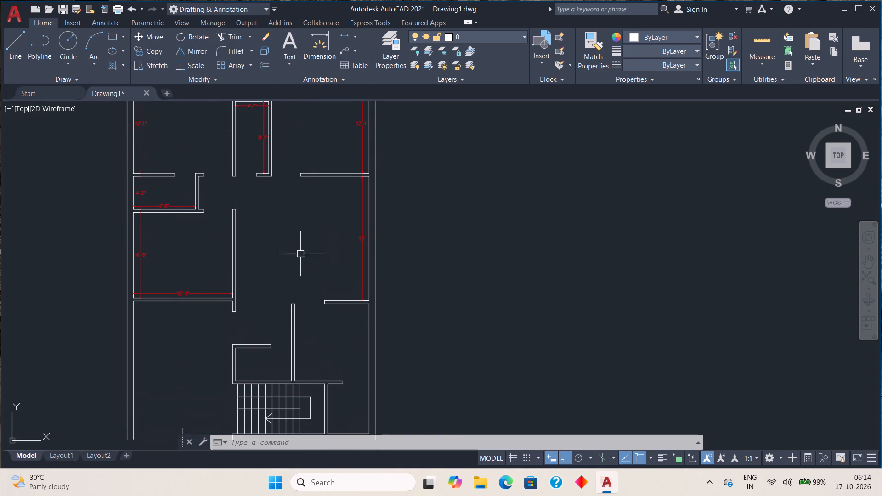
{"action": "middle_click_drag", "start_coordinate": [287, 246], "coordinate": [288, 264]}
{"action": "key", "text": "space"}
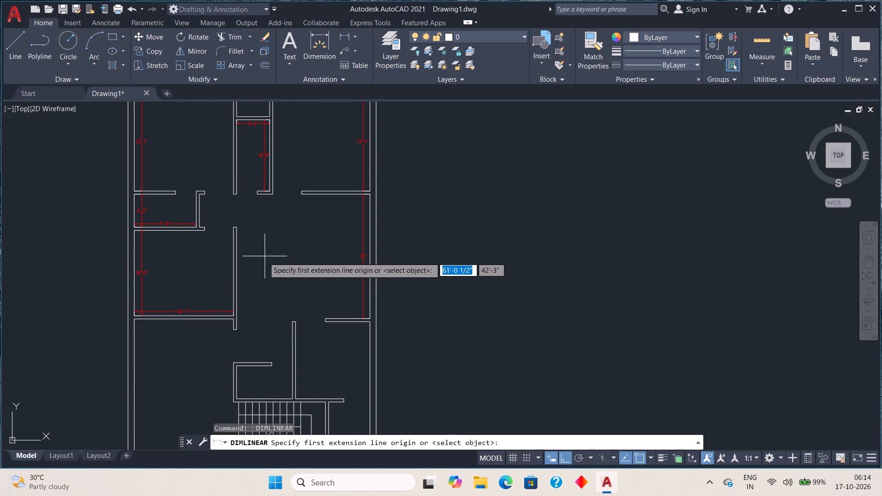
{"action": "scroll", "coordinate": [244, 233], "scroll_direction": "up", "scroll_amount": 1}
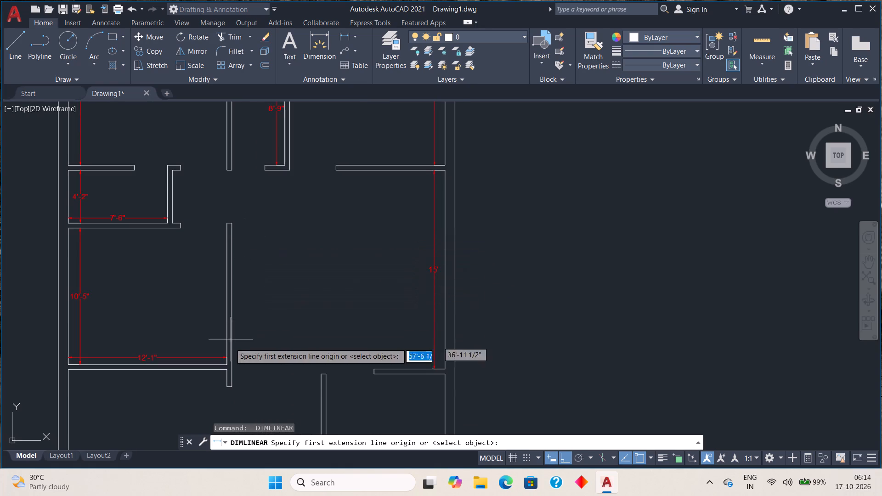
{"action": "scroll", "coordinate": [234, 360], "scroll_direction": "up", "scroll_amount": 3}
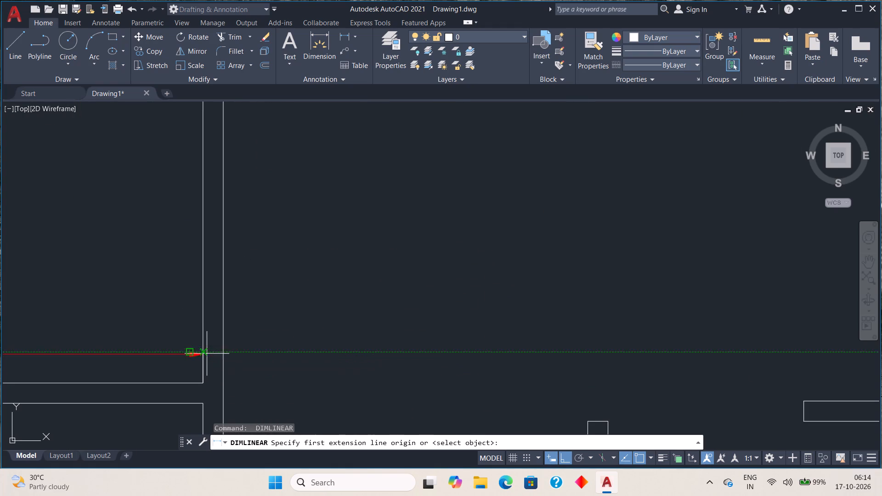
{"action": "left_click", "coordinate": [222, 354]}
{"action": "scroll", "coordinate": [665, 336], "scroll_direction": "down", "scroll_amount": 3}
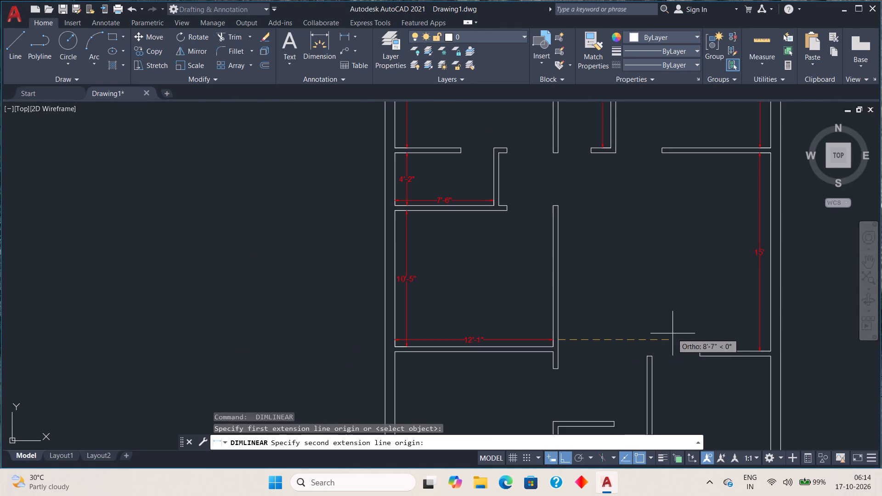
{"action": "scroll", "coordinate": [767, 336], "scroll_direction": "up", "scroll_amount": 3}
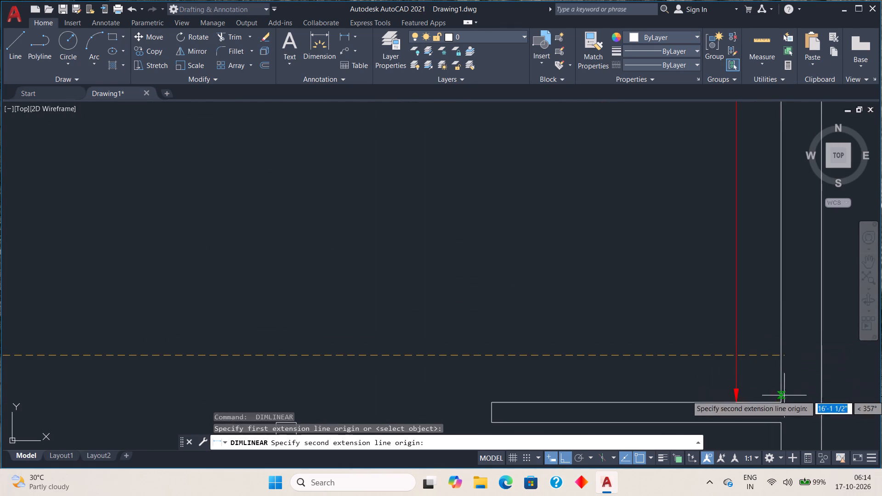
{"action": "left_click", "coordinate": [781, 404]}
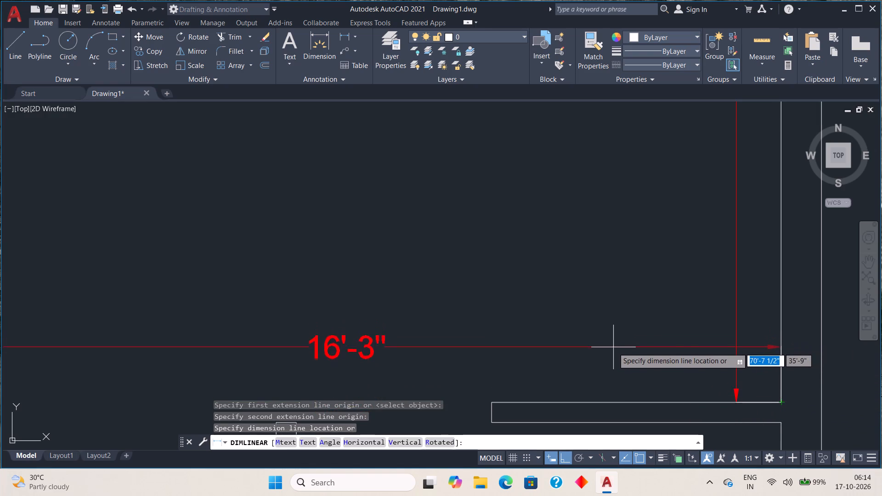
{"action": "scroll", "coordinate": [612, 350], "scroll_direction": "down", "scroll_amount": 2}
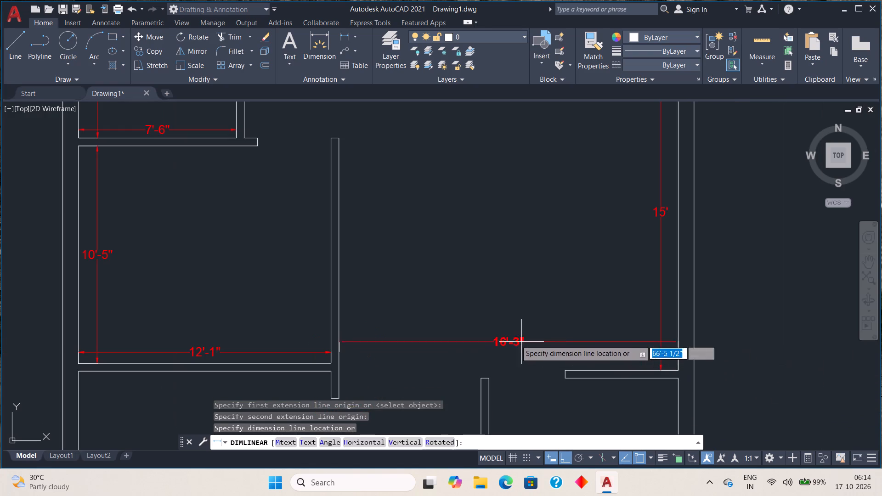
{"action": "left_click", "coordinate": [338, 352]}
Add a vertical linear dimension for the inner depth of the small room above the staircase, placed just inside its left wall.
{"action": "scroll", "coordinate": [562, 253], "scroll_direction": "down", "scroll_amount": 2}
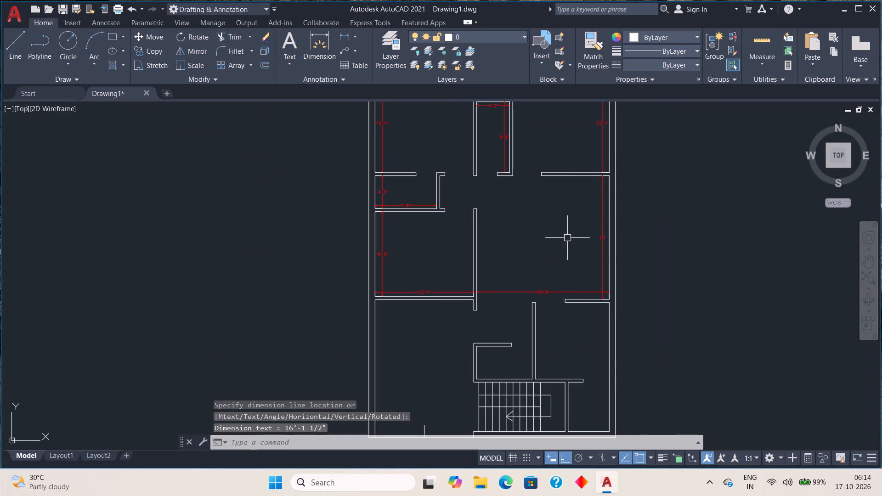
{"action": "middle_click_drag", "start_coordinate": [567, 237], "coordinate": [523, 237]}
{"action": "scroll", "coordinate": [522, 238], "scroll_direction": "down", "scroll_amount": 1}
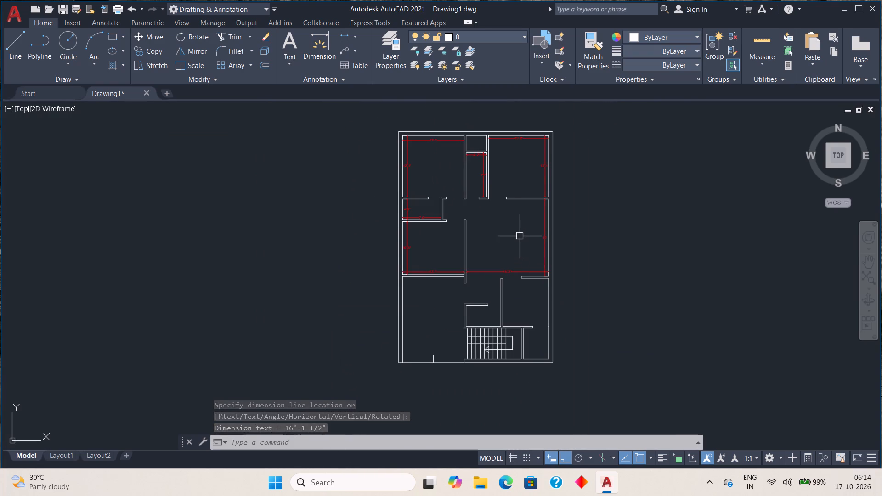
{"action": "middle_click_drag", "start_coordinate": [517, 236], "coordinate": [507, 233]}
{"action": "middle_click_drag", "start_coordinate": [519, 296], "coordinate": [513, 253]}
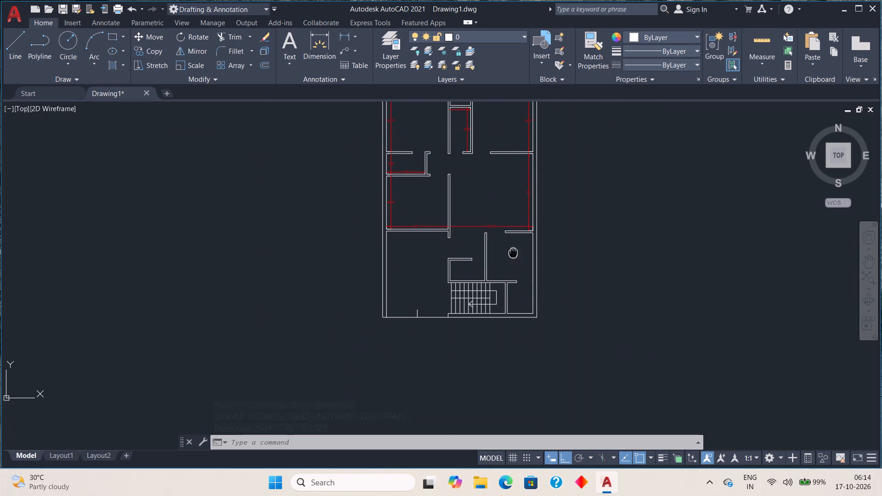
{"action": "middle_click_drag", "start_coordinate": [513, 253], "coordinate": [513, 252]}
{"action": "key", "text": "space"}
{"action": "scroll", "coordinate": [470, 273], "scroll_direction": "up", "scroll_amount": 4}
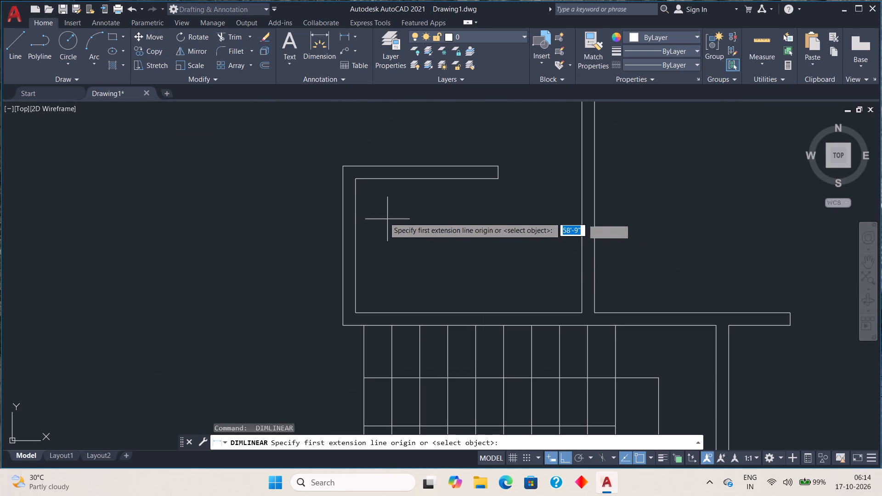
{"action": "left_click", "coordinate": [354, 180]}
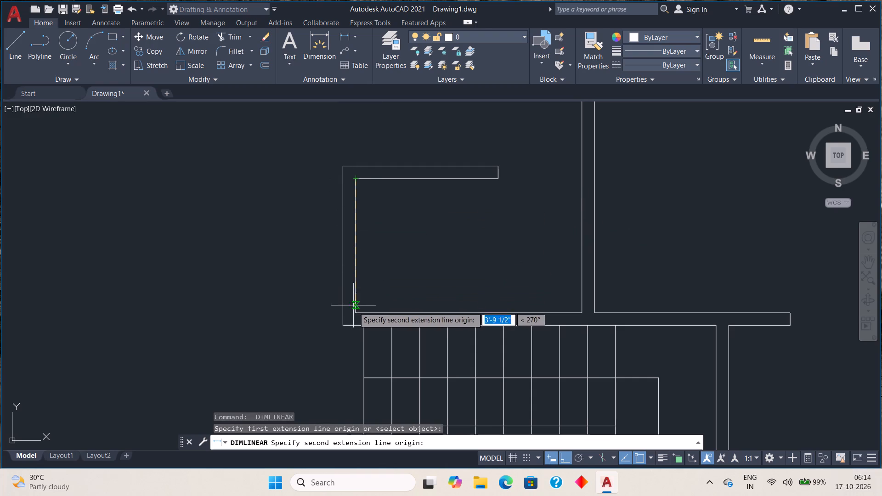
{"action": "left_click", "coordinate": [355, 310]}
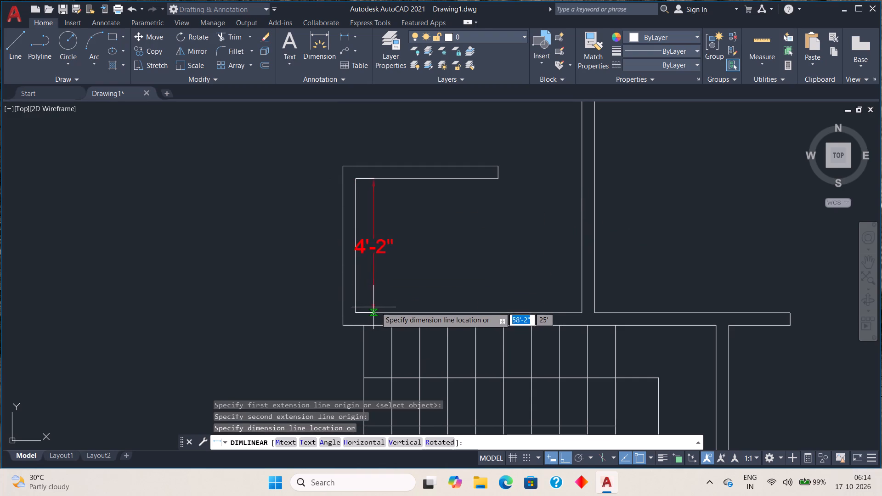
{"action": "left_click", "coordinate": [378, 307]}
Add a linear dimension for the inner width of the small room above the staircase, placed just above its bottom wall.
{"action": "key", "text": "space"}
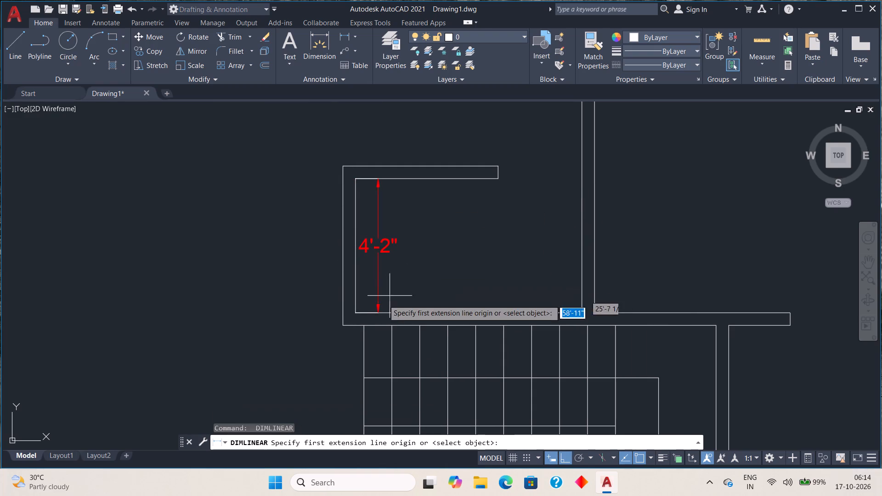
{"action": "left_click", "coordinate": [357, 312]}
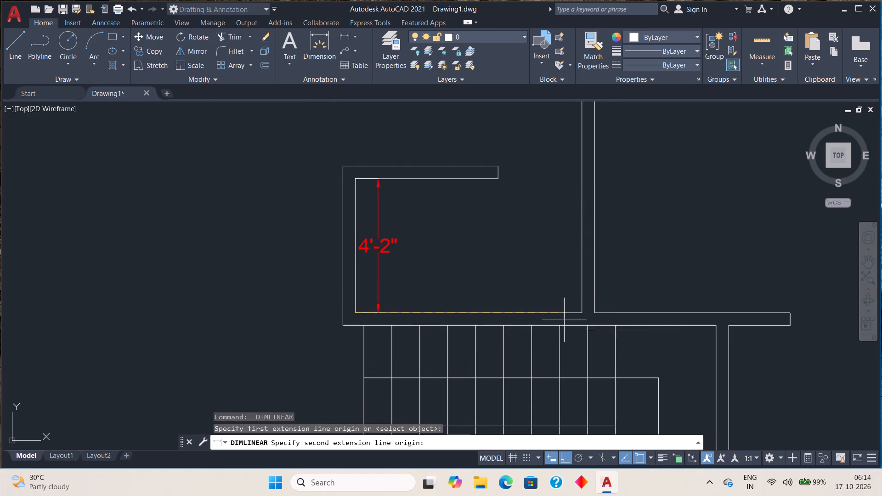
{"action": "left_click", "coordinate": [582, 311]}
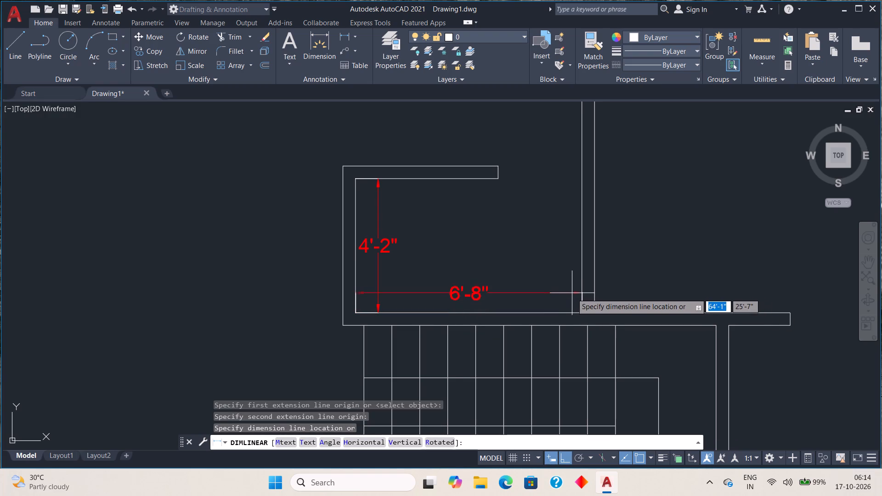
{"action": "left_click", "coordinate": [573, 298]}
Add a vertical linear dimension for the depth of the room east of the small room, along its left partition wall and just inside it.
{"action": "scroll", "coordinate": [723, 270], "scroll_direction": "down", "scroll_amount": 2}
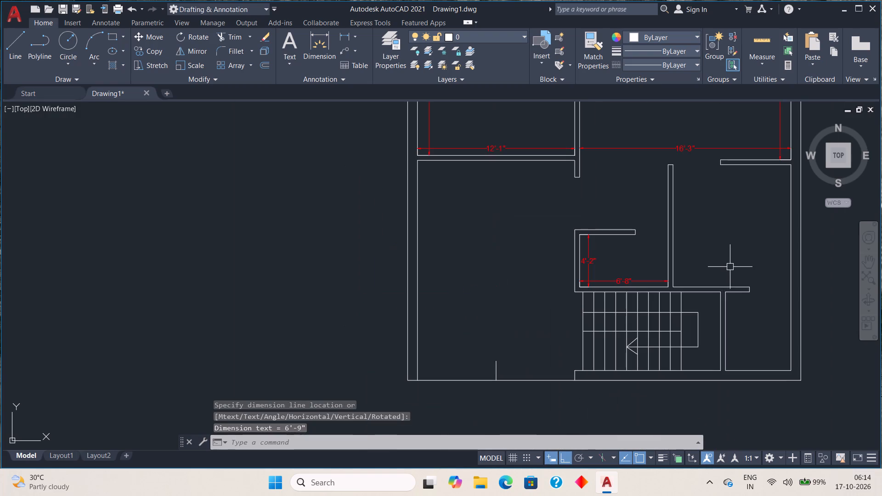
{"action": "middle_click_drag", "start_coordinate": [733, 266], "coordinate": [508, 270]}
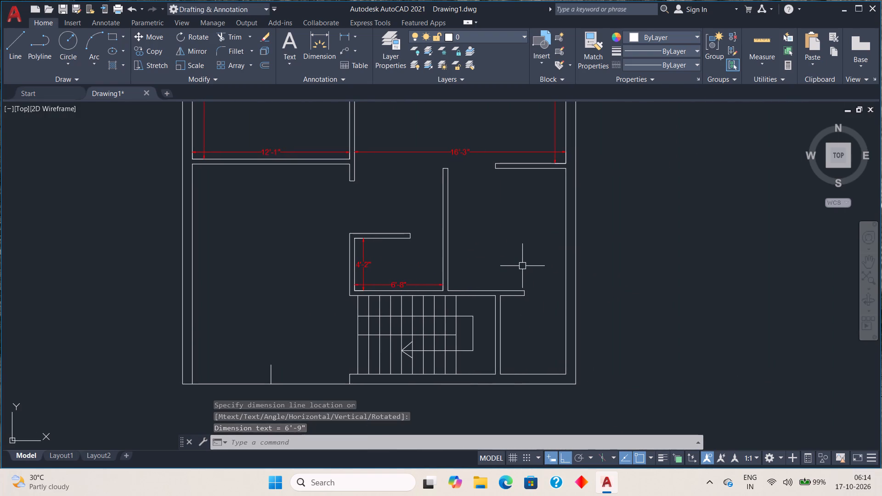
{"action": "key", "text": "space"}
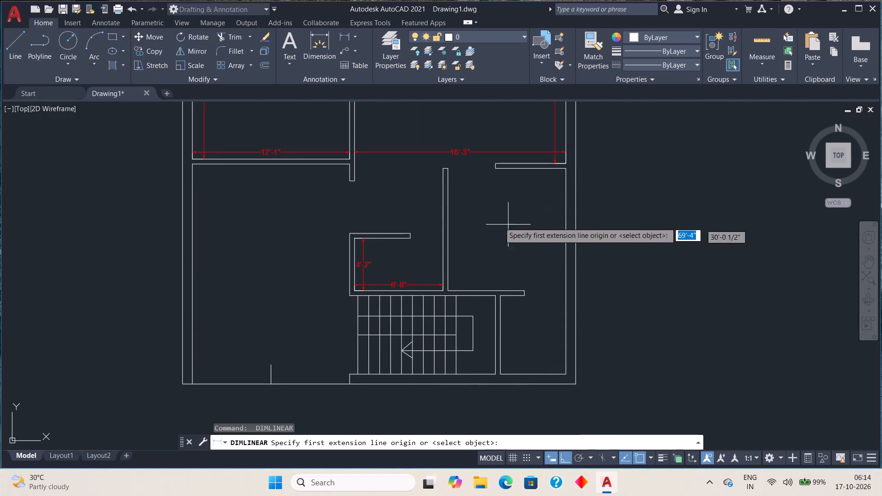
{"action": "scroll", "coordinate": [459, 180], "scroll_direction": "up", "scroll_amount": 2}
{"action": "left_click", "coordinate": [431, 150]}
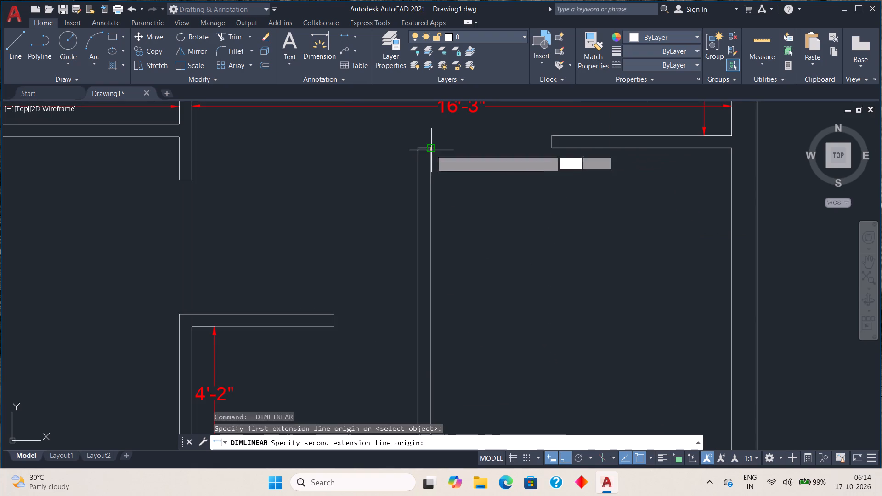
{"action": "scroll", "coordinate": [459, 263], "scroll_direction": "down", "scroll_amount": 1}
{"action": "middle_click_drag", "start_coordinate": [457, 282], "coordinate": [458, 181]}
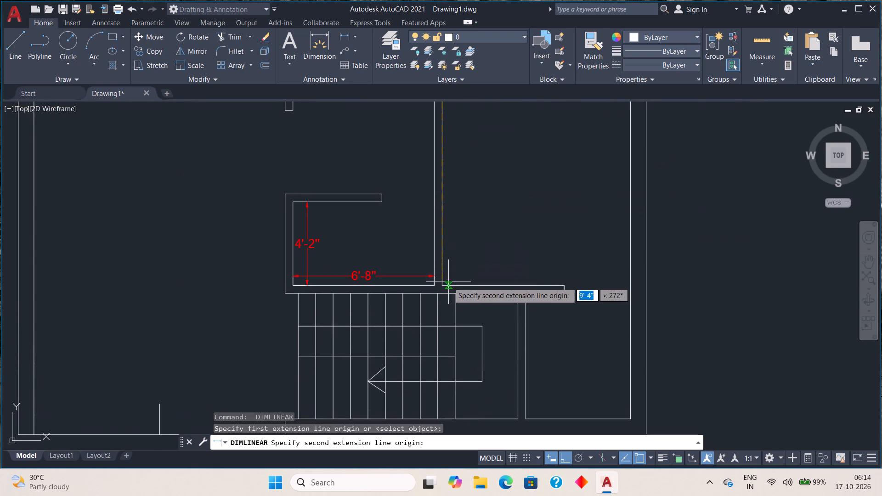
{"action": "left_click", "coordinate": [443, 282]}
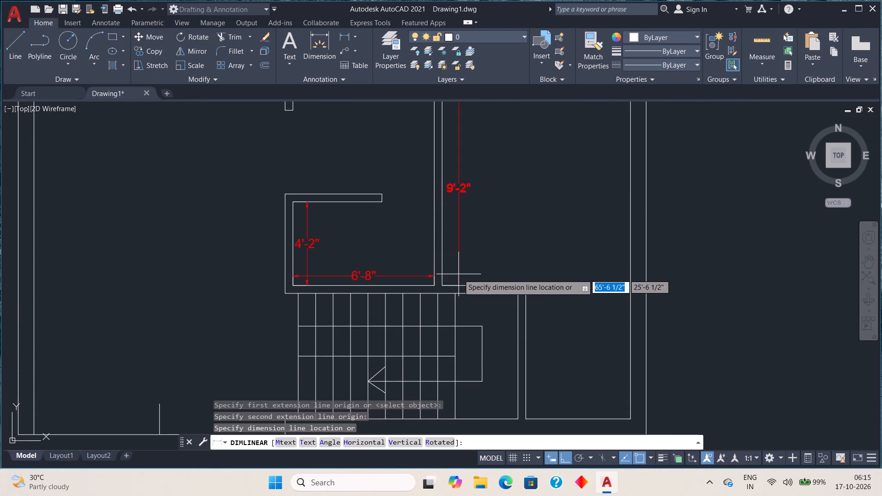
{"action": "left_click", "coordinate": [458, 274]}
Add a linear dimension for that room's inner width, just above its bottom wall and in line with the small room's width dimension.
{"action": "key", "text": "space"}
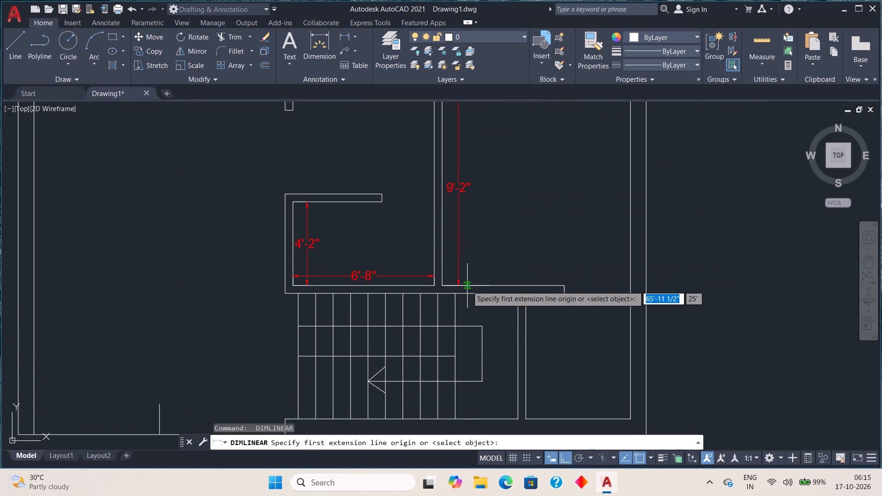
{"action": "scroll", "coordinate": [466, 286], "scroll_direction": "up", "scroll_amount": 1}
{"action": "left_click", "coordinate": [430, 285]}
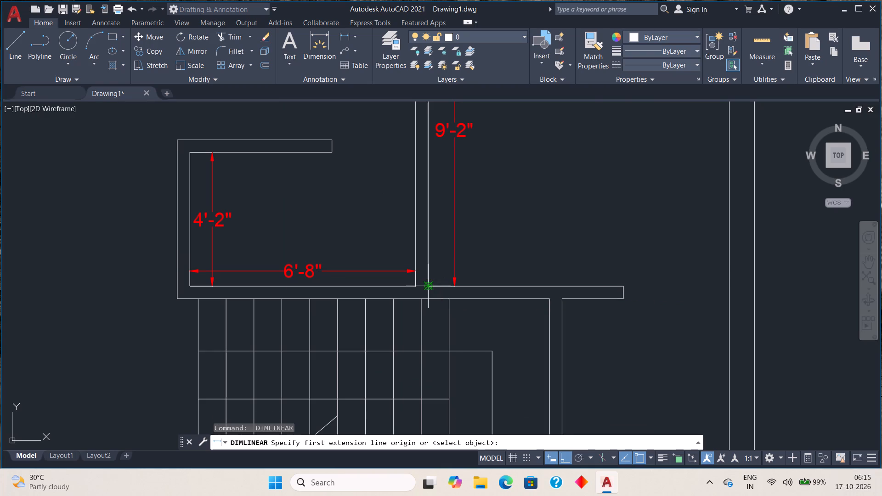
{"action": "left_click", "coordinate": [727, 283]}
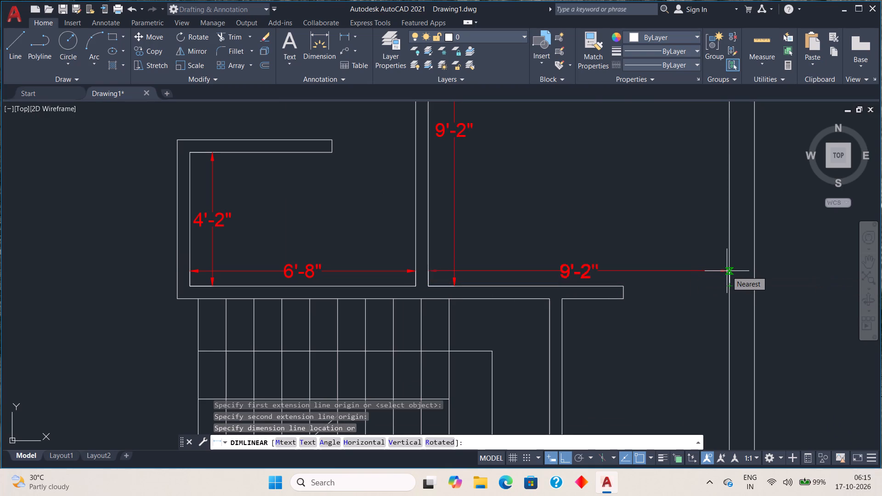
{"action": "left_click", "coordinate": [727, 271]}
Add a vertical linear dimension for the inner depth of the small corner room beside the staircase, placed just inside its left wall.
{"action": "scroll", "coordinate": [709, 312], "scroll_direction": "down", "scroll_amount": 2}
{"action": "middle_click_drag", "start_coordinate": [685, 316], "coordinate": [657, 277]}
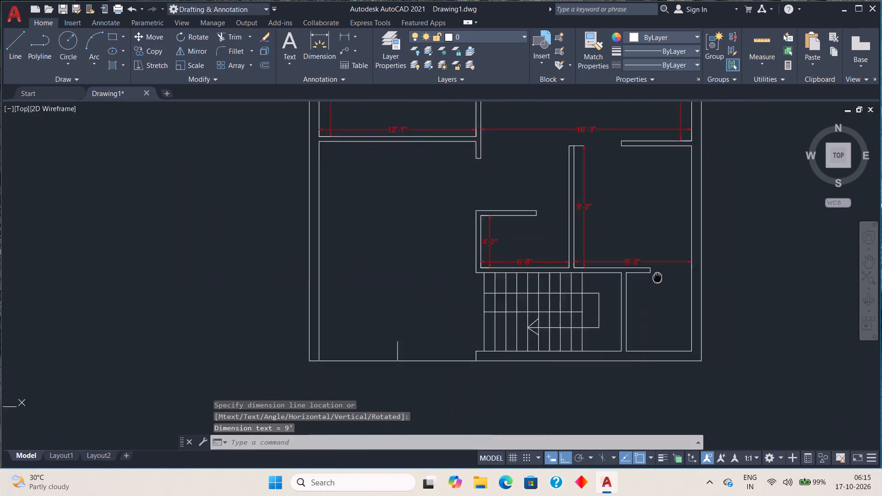
{"action": "middle_click_drag", "start_coordinate": [657, 277], "coordinate": [619, 229]}
{"action": "key", "text": "space"}
{"action": "scroll", "coordinate": [604, 237], "scroll_direction": "up", "scroll_amount": 3}
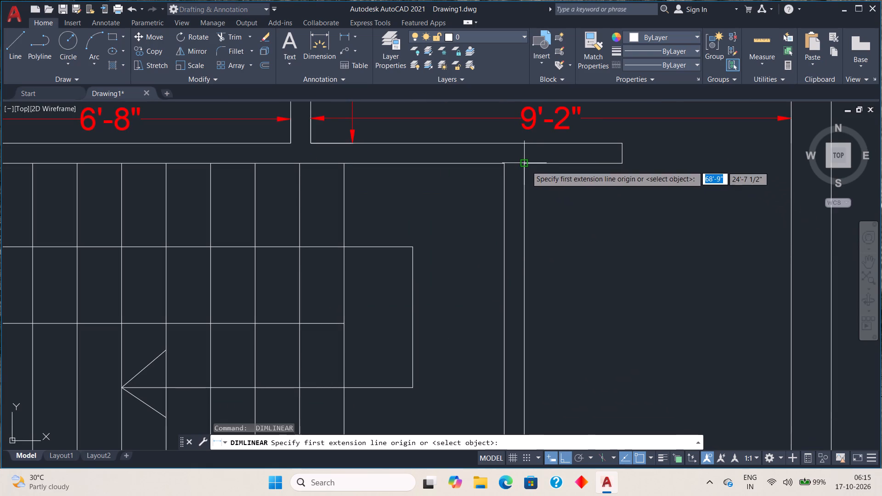
{"action": "left_click", "coordinate": [526, 166]}
{"action": "middle_click_drag", "start_coordinate": [537, 289], "coordinate": [545, 128]}
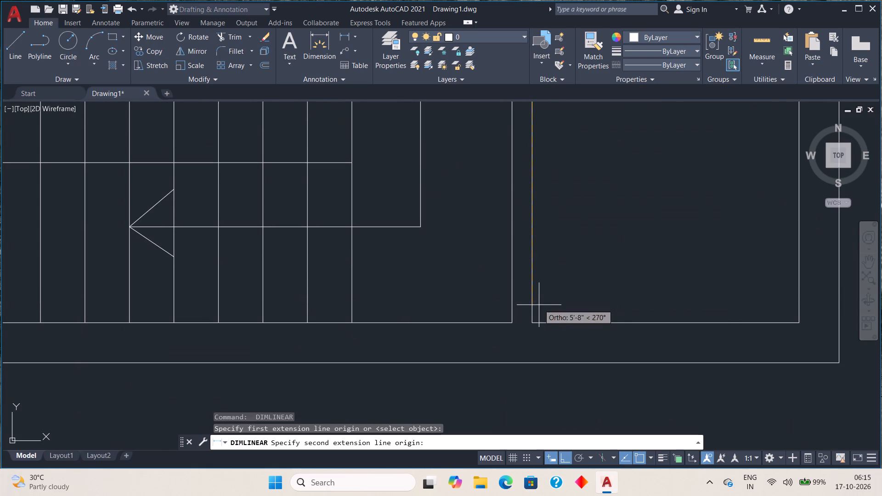
{"action": "left_click", "coordinate": [534, 321]}
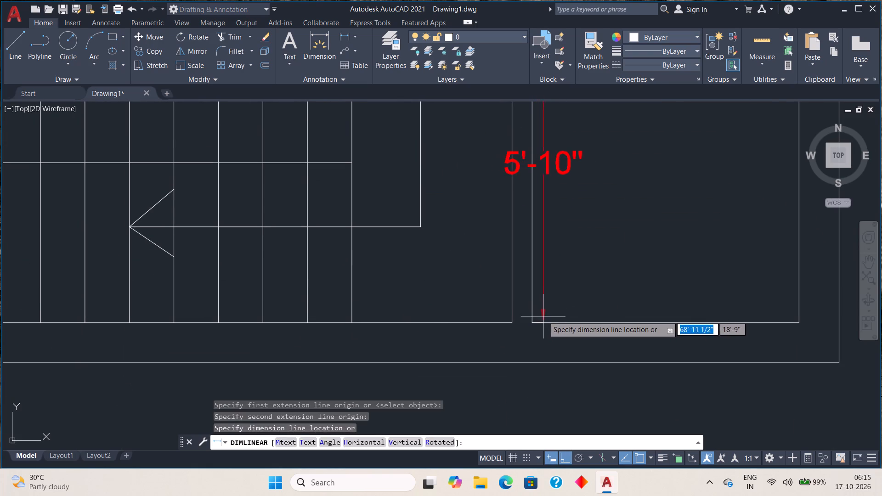
{"action": "left_click", "coordinate": [574, 312]}
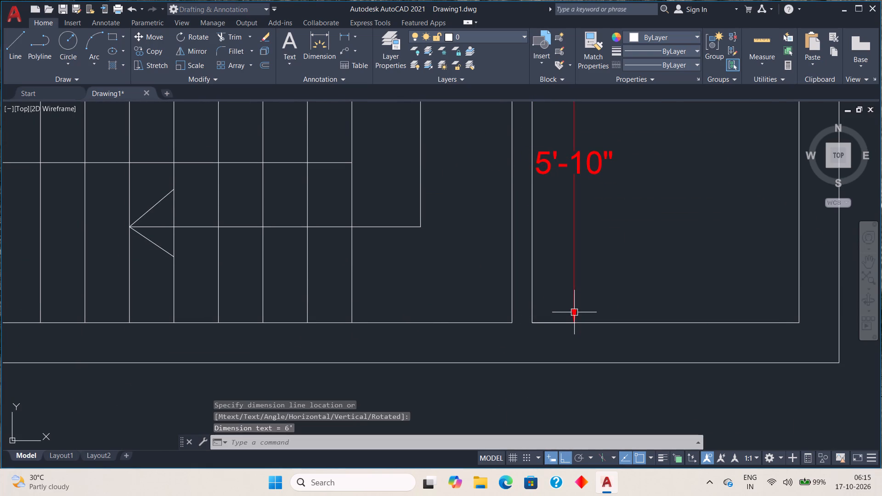
Add a linear dimension for the inner width of the small corner room beside the staircase, placed just above its bottom wall.
{"action": "scroll", "coordinate": [613, 258], "scroll_direction": "down", "scroll_amount": 2}
{"action": "middle_click_drag", "start_coordinate": [657, 239], "coordinate": [632, 259]}
{"action": "key", "text": "space"}
{"action": "key", "text": "space"}
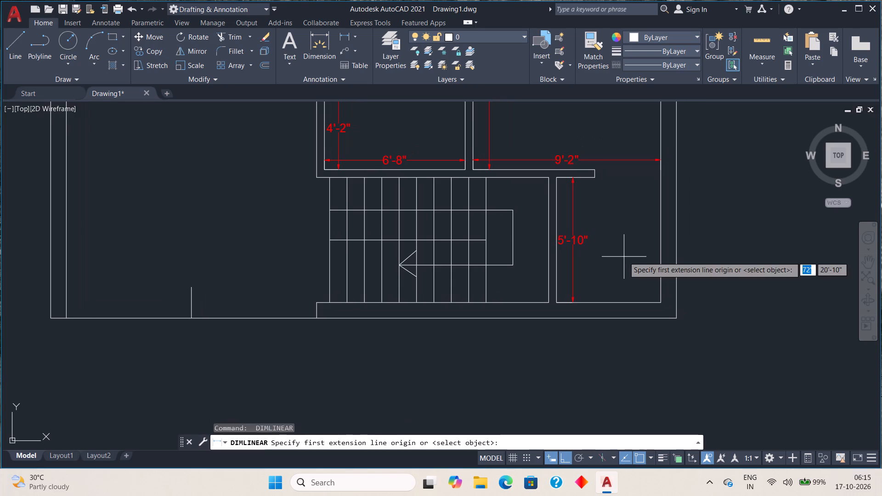
{"action": "key", "text": "space"}
{"action": "key", "text": "space"}
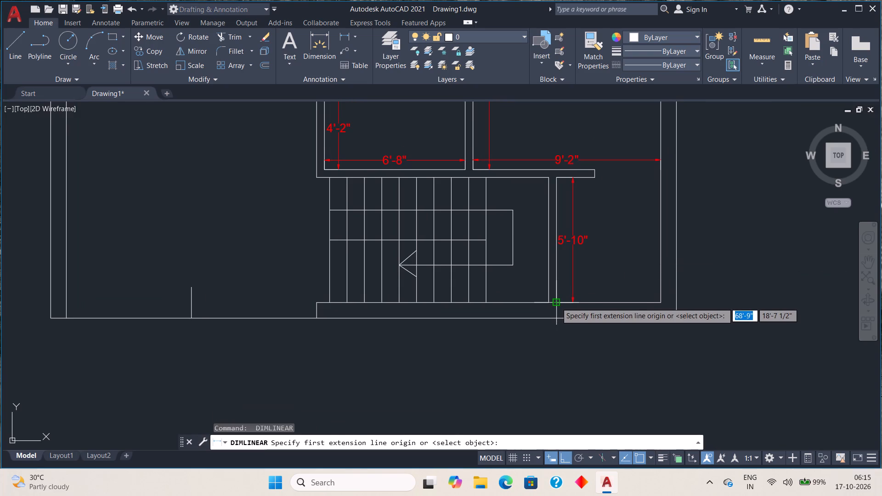
{"action": "left_click", "coordinate": [557, 302]}
{"action": "left_click", "coordinate": [659, 303]}
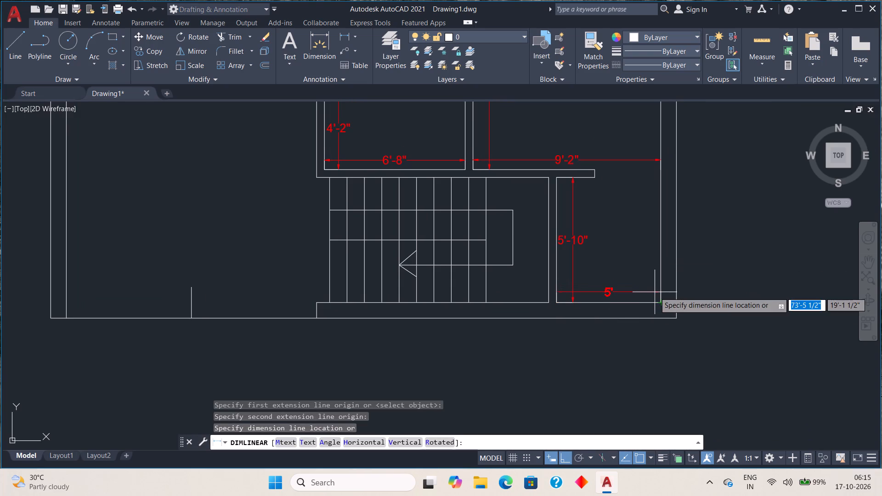
{"action": "left_click", "coordinate": [655, 292]}
Add a vertical linear dimension for the depth of the plan's lower-left space, down to the outer bottom line, aligned with the depth dimension above.
{"action": "scroll", "coordinate": [689, 230], "scroll_direction": "down", "scroll_amount": 3}
{"action": "middle_click_drag", "start_coordinate": [698, 195], "coordinate": [620, 303]}
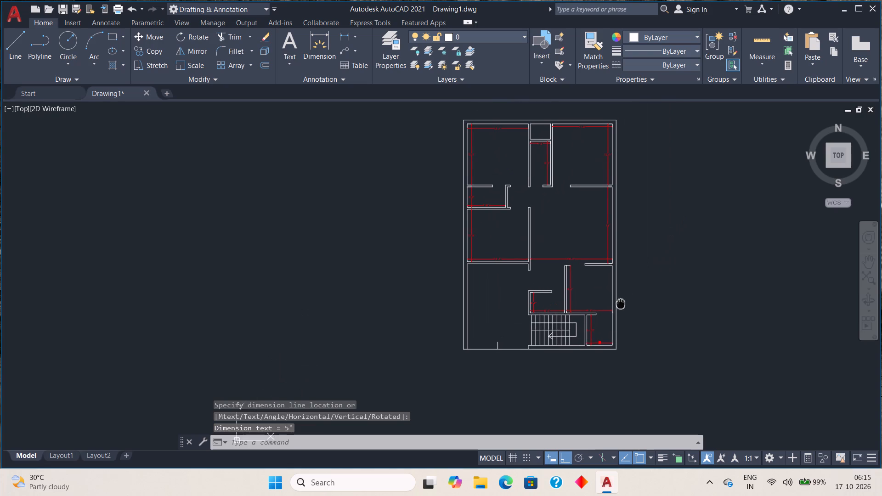
{"action": "middle_click_drag", "start_coordinate": [620, 303], "coordinate": [620, 303]}
{"action": "middle_click_drag", "start_coordinate": [578, 285], "coordinate": [587, 239]}
{"action": "scroll", "coordinate": [531, 261], "scroll_direction": "up", "scroll_amount": 3}
{"action": "scroll", "coordinate": [516, 268], "scroll_direction": "down", "scroll_amount": 1}
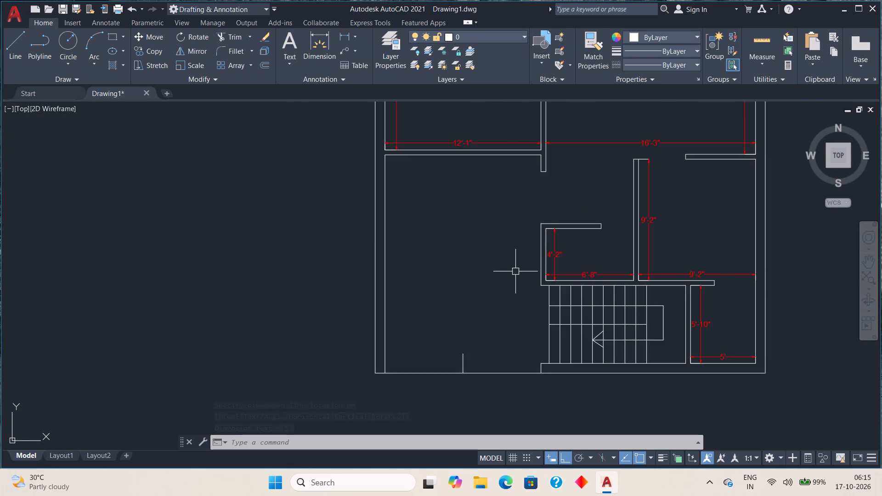
{"action": "middle_click_drag", "start_coordinate": [515, 271], "coordinate": [565, 258]}
{"action": "key", "text": "space"}
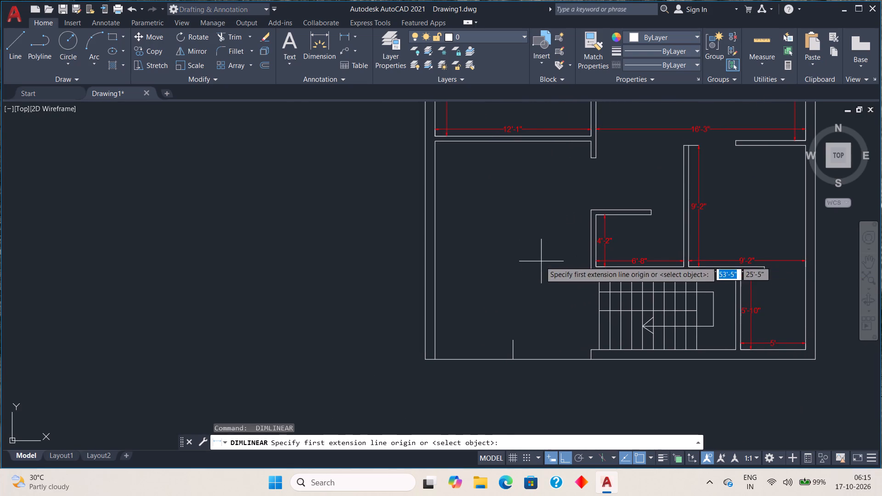
{"action": "left_click", "coordinate": [435, 145]}
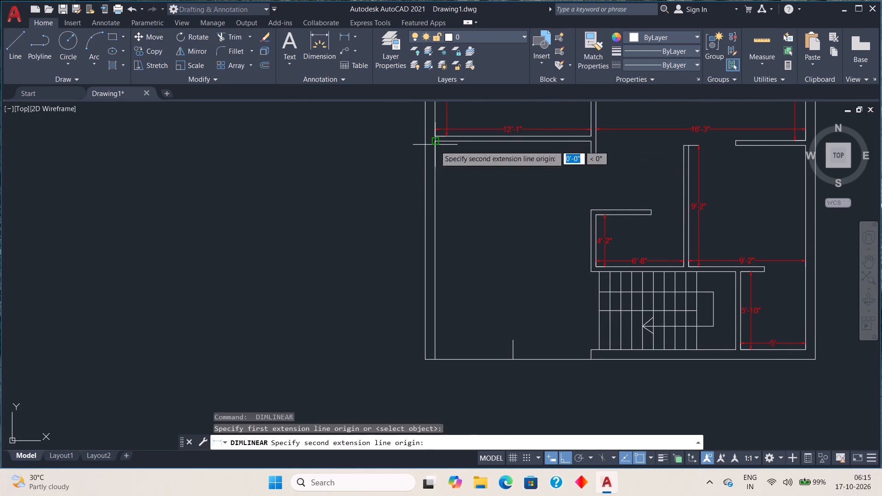
{"action": "left_click", "coordinate": [436, 357]}
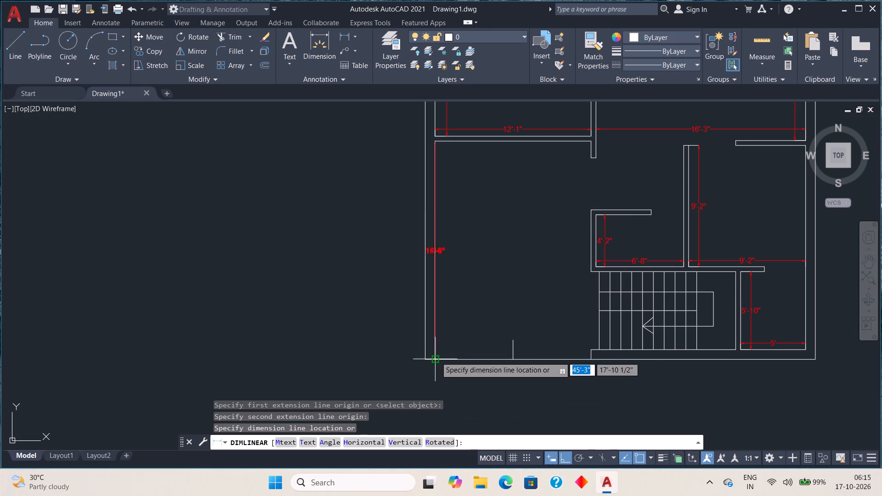
{"action": "left_click", "coordinate": [447, 138]}
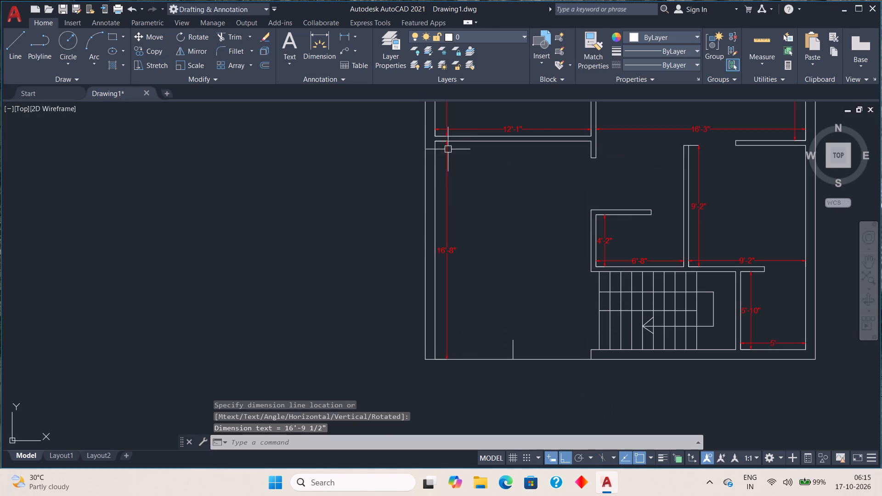
Add a linear dimension for the lower-left space's inner width, placed just below its top wall.
{"action": "key", "text": "space"}
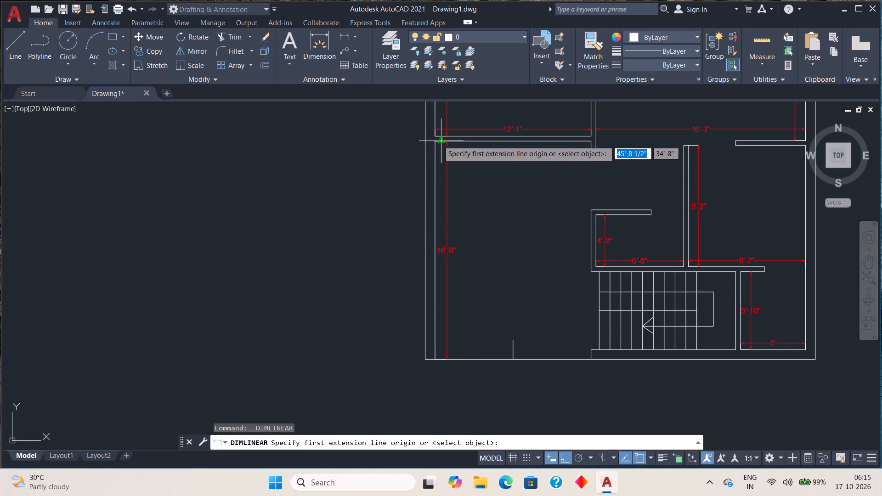
{"action": "scroll", "coordinate": [437, 141], "scroll_direction": "up", "scroll_amount": 4}
{"action": "left_click", "coordinate": [419, 142]}
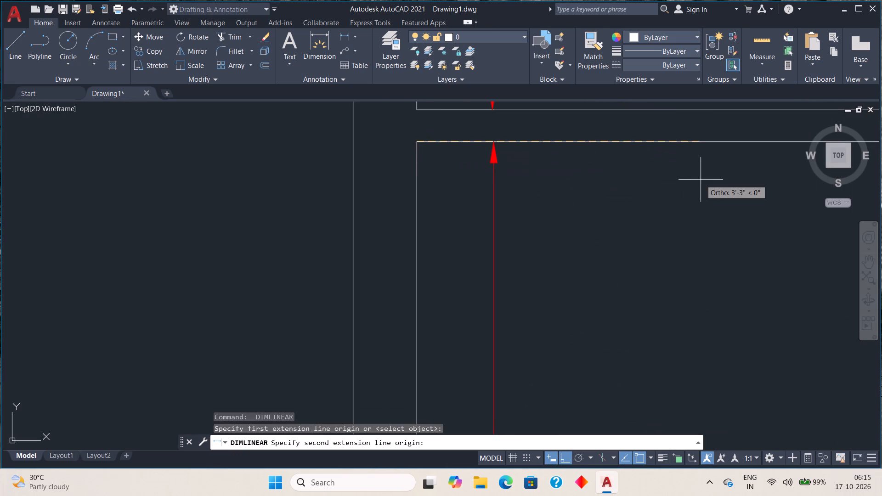
{"action": "scroll", "coordinate": [717, 180], "scroll_direction": "down", "scroll_amount": 1}
{"action": "middle_click_drag", "start_coordinate": [703, 187], "coordinate": [238, 186]}
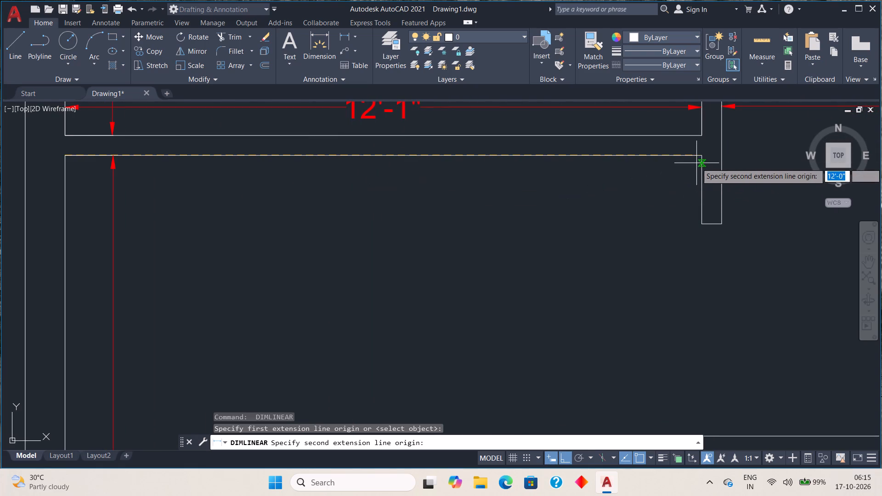
{"action": "left_click", "coordinate": [699, 158]}
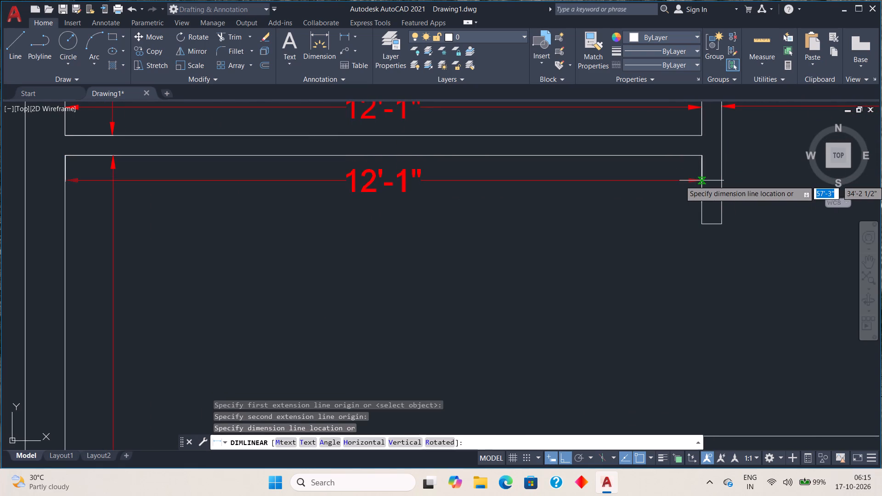
{"action": "left_click", "coordinate": [701, 180]}
Add a vertical linear dimension for the staircase area's inner depth, placed between the stair outline and its right wall.
{"action": "key", "text": "space"}
{"action": "scroll", "coordinate": [636, 245], "scroll_direction": "down", "scroll_amount": 2}
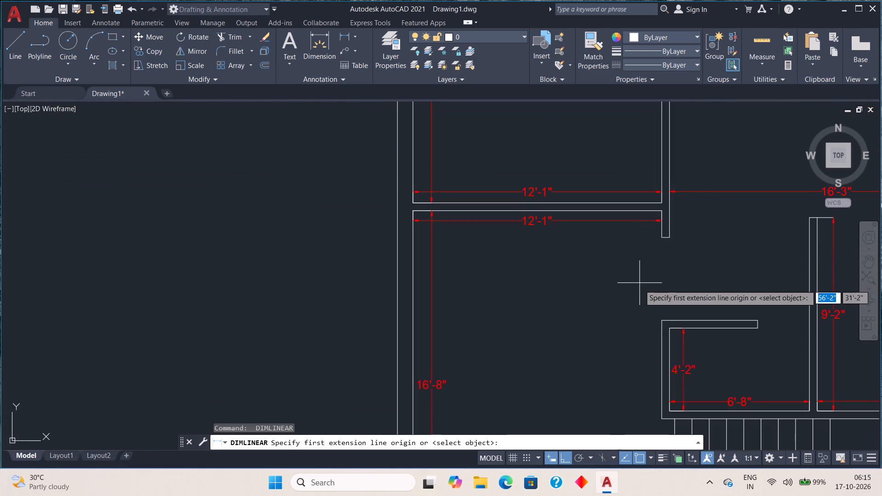
{"action": "middle_click_drag", "start_coordinate": [647, 327], "coordinate": [623, 169]}
{"action": "scroll", "coordinate": [624, 169], "scroll_direction": "down", "scroll_amount": 2}
{"action": "middle_click_drag", "start_coordinate": [630, 208], "coordinate": [546, 241]}
{"action": "scroll", "coordinate": [635, 251], "scroll_direction": "up", "scroll_amount": 4}
{"action": "left_click", "coordinate": [642, 186]}
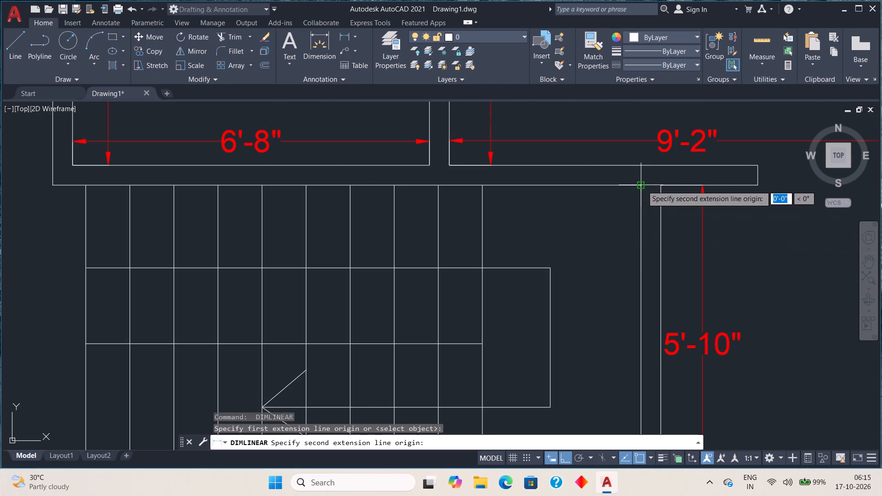
{"action": "scroll", "coordinate": [631, 259], "scroll_direction": "down", "scroll_amount": 2}
{"action": "middle_click_drag", "start_coordinate": [633, 268], "coordinate": [610, 191]}
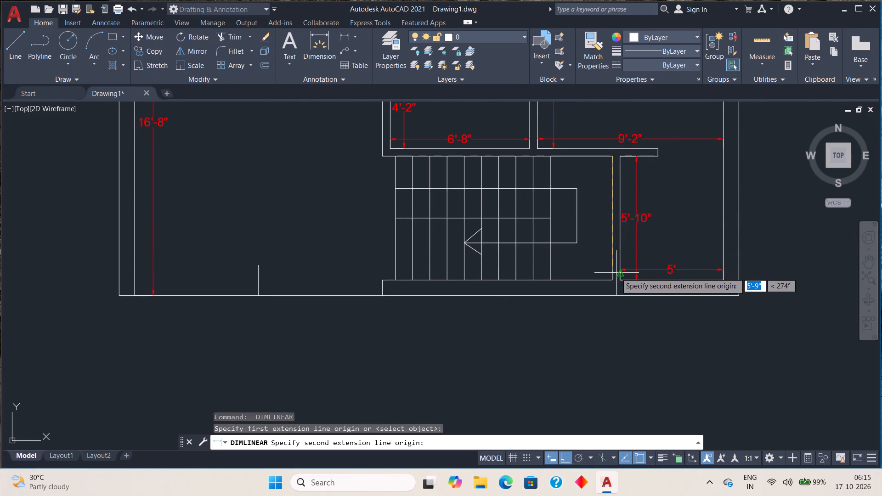
{"action": "left_click", "coordinate": [612, 278]}
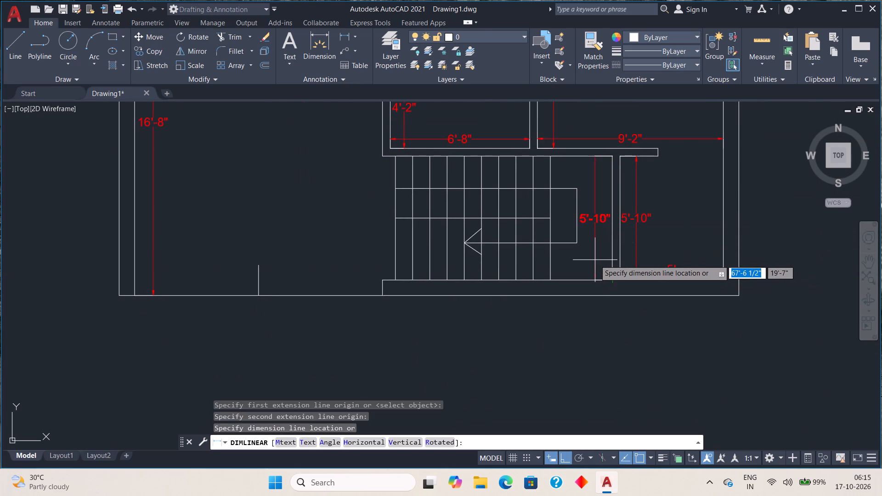
{"action": "left_click", "coordinate": [592, 260]}
Add a horizontal linear dimension for the staircase area's inner width, spanning the bottom wall's inner line and placed just above it.
{"action": "key", "text": "space"}
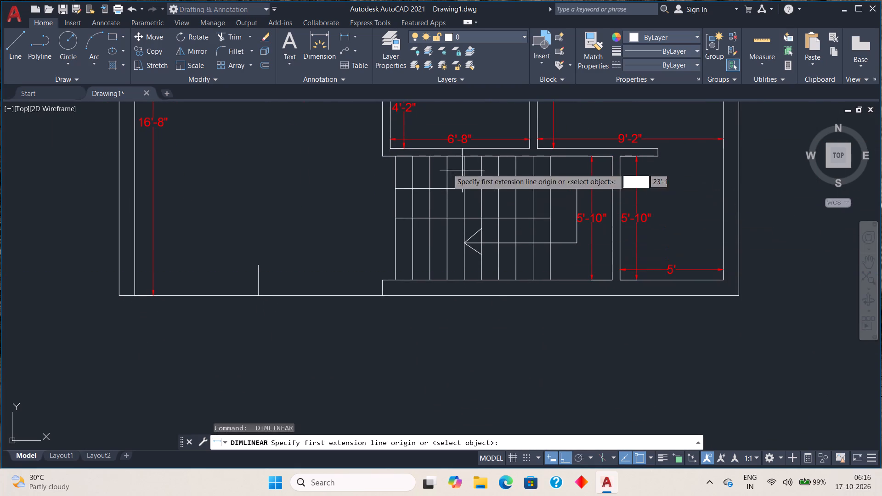
{"action": "scroll", "coordinate": [401, 281], "scroll_direction": "up", "scroll_amount": 3}
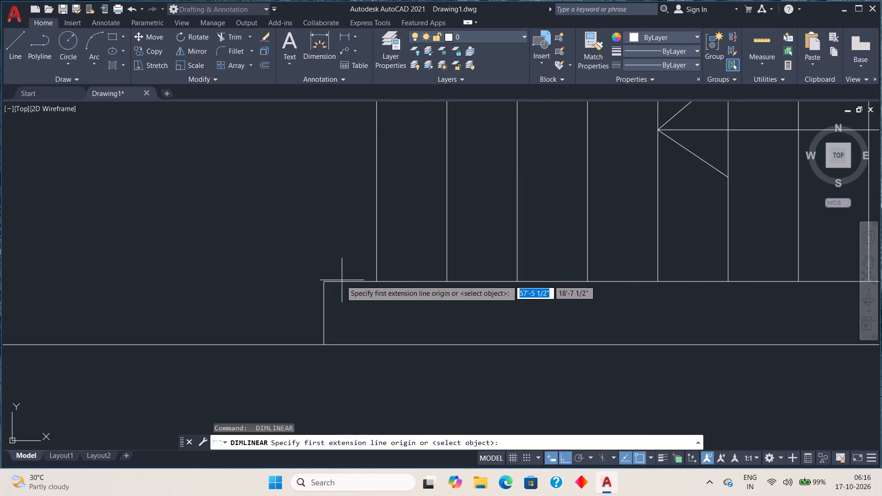
{"action": "left_click", "coordinate": [324, 283]}
{"action": "scroll", "coordinate": [652, 264], "scroll_direction": "down", "scroll_amount": 2}
{"action": "middle_click_drag", "start_coordinate": [666, 264], "coordinate": [665, 264]}
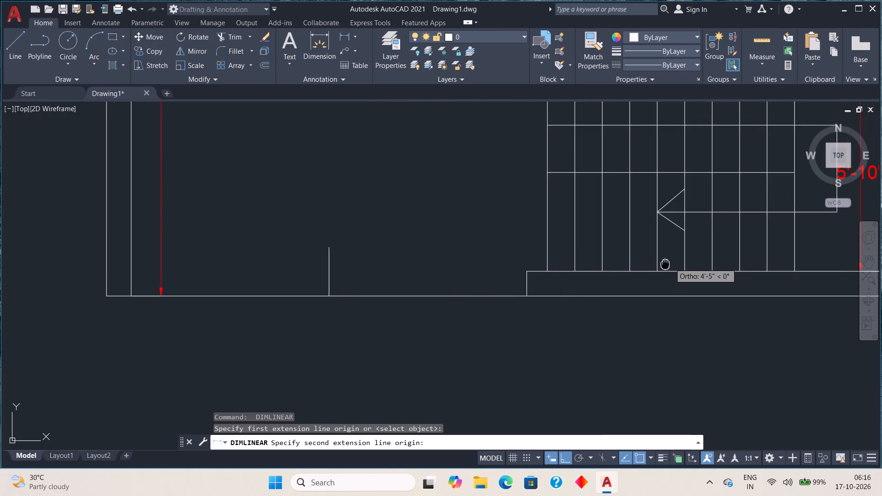
{"action": "middle_click_drag", "start_coordinate": [665, 264], "coordinate": [282, 251]}
{"action": "left_click", "coordinate": [509, 259]}
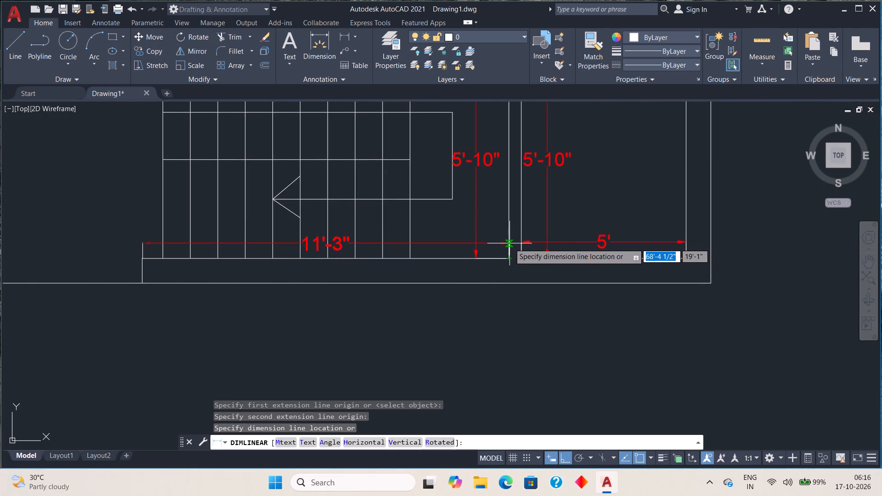
{"action": "left_click", "coordinate": [509, 243]}
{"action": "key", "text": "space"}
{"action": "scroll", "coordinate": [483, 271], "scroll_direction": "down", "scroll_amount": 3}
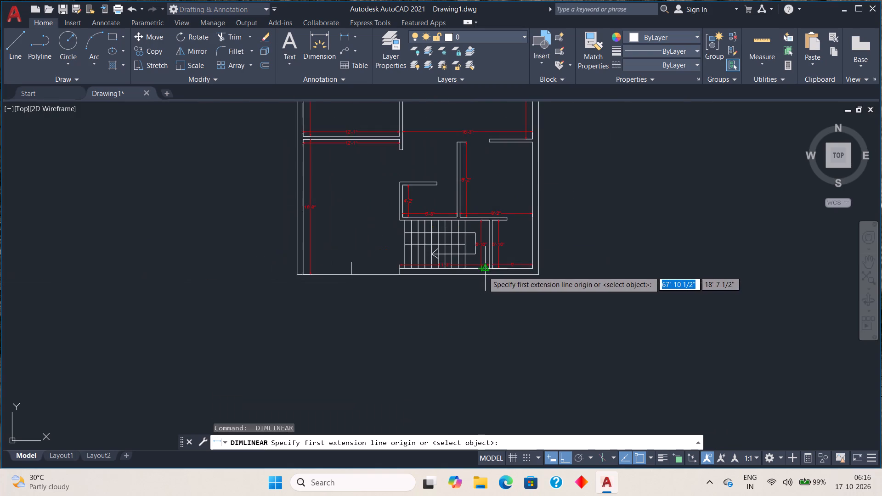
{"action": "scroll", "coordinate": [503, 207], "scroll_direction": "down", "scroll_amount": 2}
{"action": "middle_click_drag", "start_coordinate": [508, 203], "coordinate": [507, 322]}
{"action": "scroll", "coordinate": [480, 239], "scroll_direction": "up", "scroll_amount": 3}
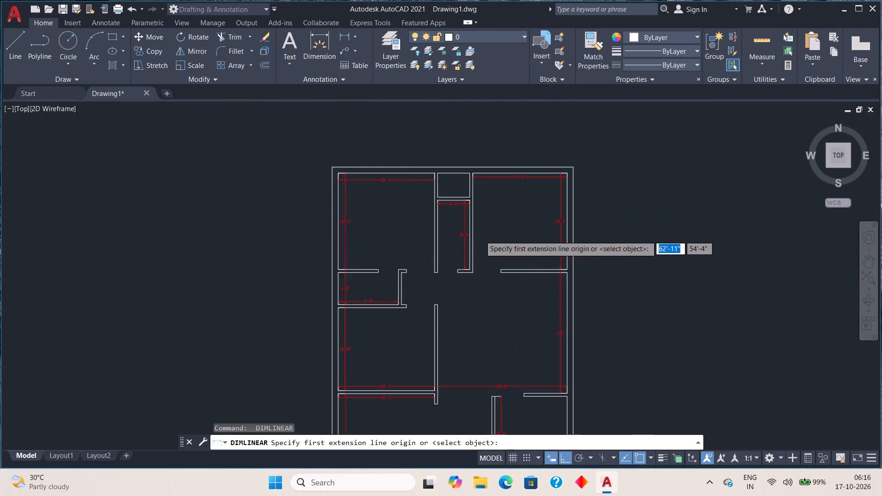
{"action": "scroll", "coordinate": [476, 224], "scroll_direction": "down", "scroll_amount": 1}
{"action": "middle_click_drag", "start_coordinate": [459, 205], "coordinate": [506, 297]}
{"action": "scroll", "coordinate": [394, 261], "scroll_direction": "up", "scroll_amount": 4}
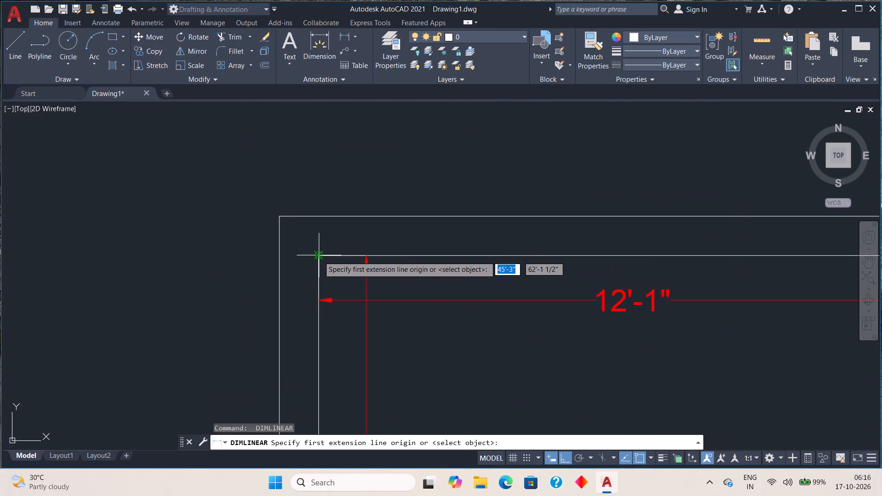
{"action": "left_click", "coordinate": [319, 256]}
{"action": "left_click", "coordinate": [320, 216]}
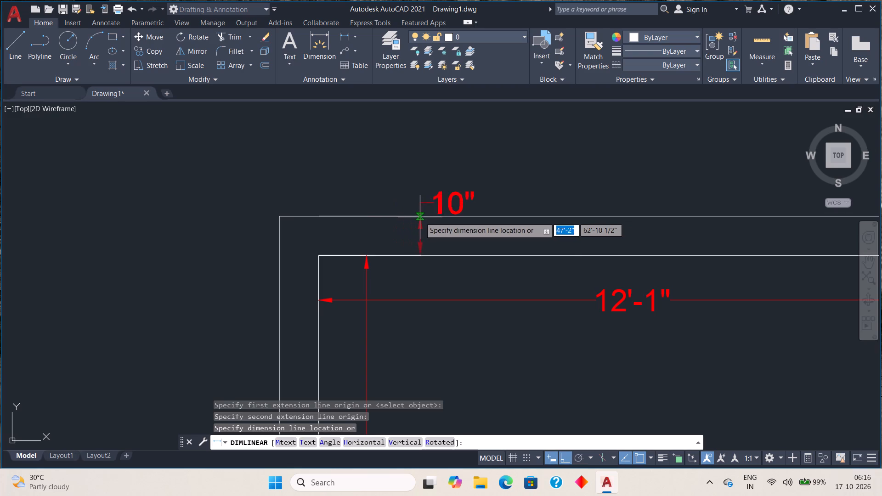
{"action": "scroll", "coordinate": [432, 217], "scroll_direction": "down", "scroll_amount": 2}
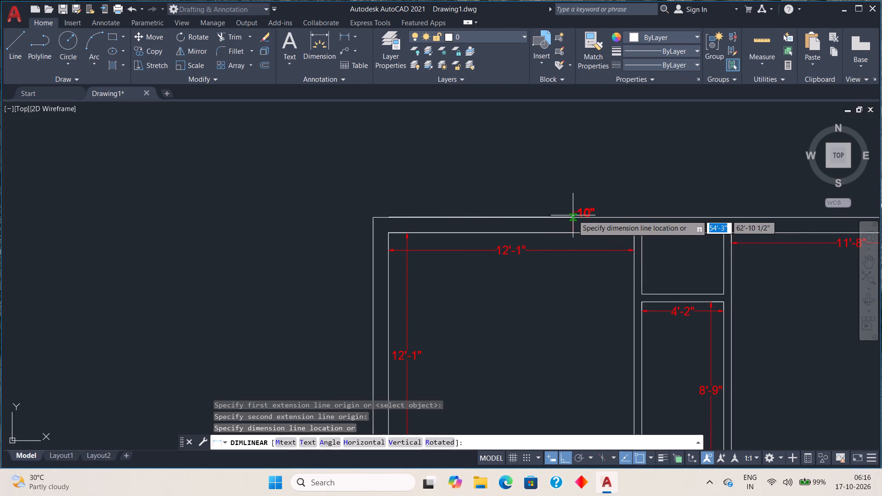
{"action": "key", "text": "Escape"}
Add a vertical linear dimension for the plan's overall outer depth, between the right-hand outer corners, placed just outside the right outer wall.
{"action": "scroll", "coordinate": [572, 214], "scroll_direction": "down", "scroll_amount": 3}
{"action": "middle_click_drag", "start_coordinate": [630, 322], "coordinate": [588, 253]}
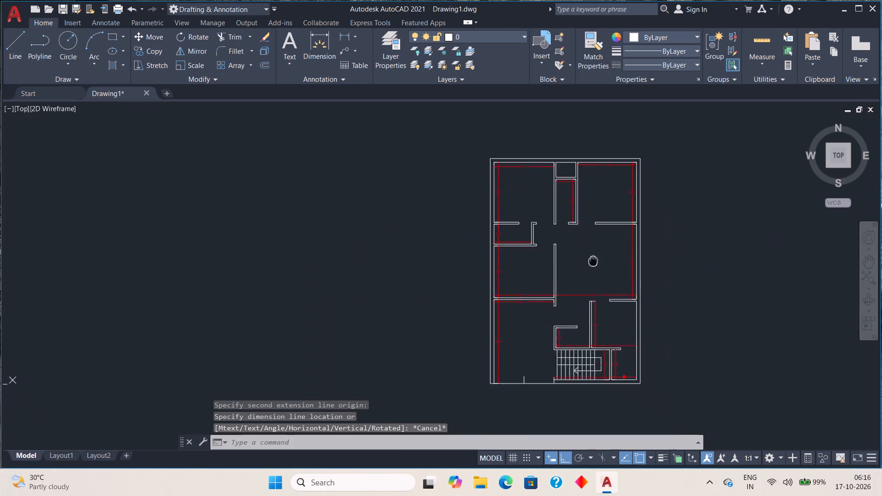
{"action": "middle_click_drag", "start_coordinate": [588, 253], "coordinate": [529, 205]}
{"action": "key", "text": "space"}
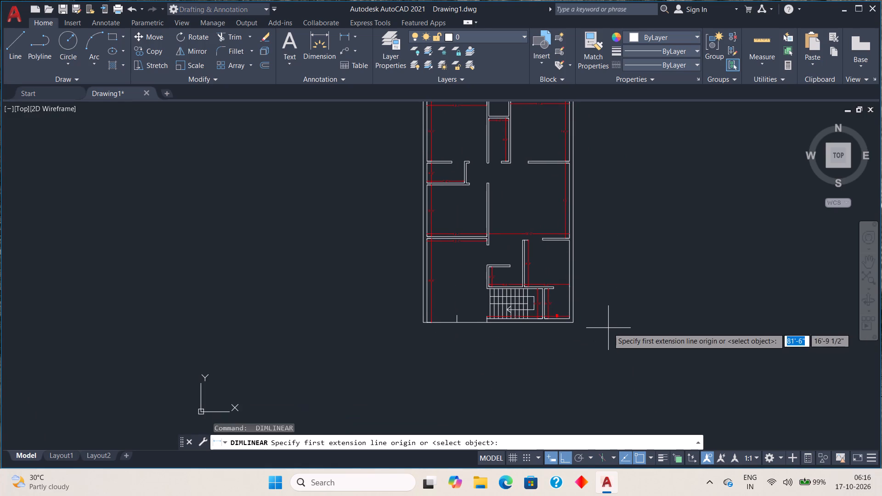
{"action": "scroll", "coordinate": [589, 323], "scroll_direction": "up", "scroll_amount": 5}
{"action": "left_click", "coordinate": [521, 326]}
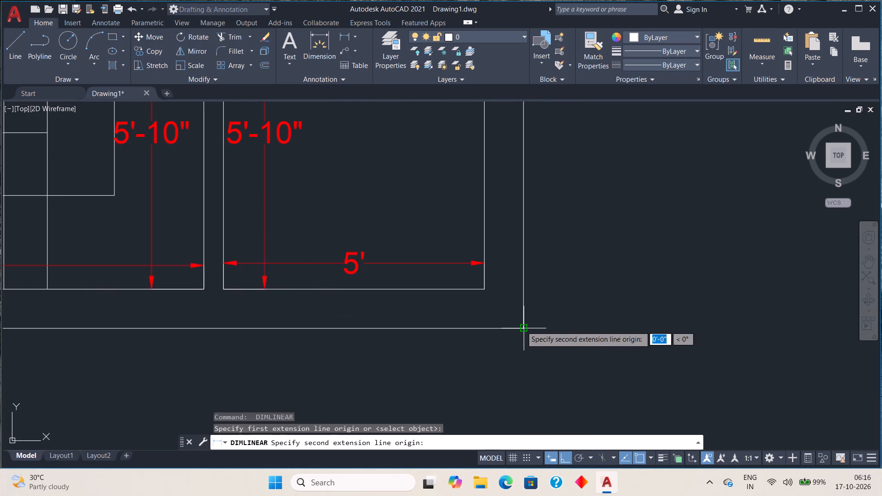
{"action": "scroll", "coordinate": [548, 258], "scroll_direction": "down", "scroll_amount": 3}
{"action": "middle_click_drag", "start_coordinate": [553, 204], "coordinate": [526, 362]}
{"action": "scroll", "coordinate": [526, 353], "scroll_direction": "down", "scroll_amount": 1}
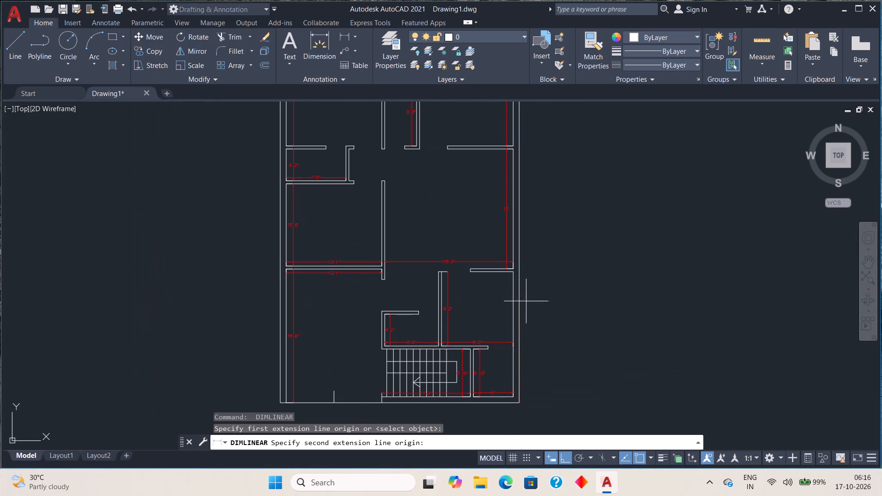
{"action": "middle_click_drag", "start_coordinate": [522, 247], "coordinate": [497, 429]}
{"action": "scroll", "coordinate": [498, 225], "scroll_direction": "up", "scroll_amount": 3}
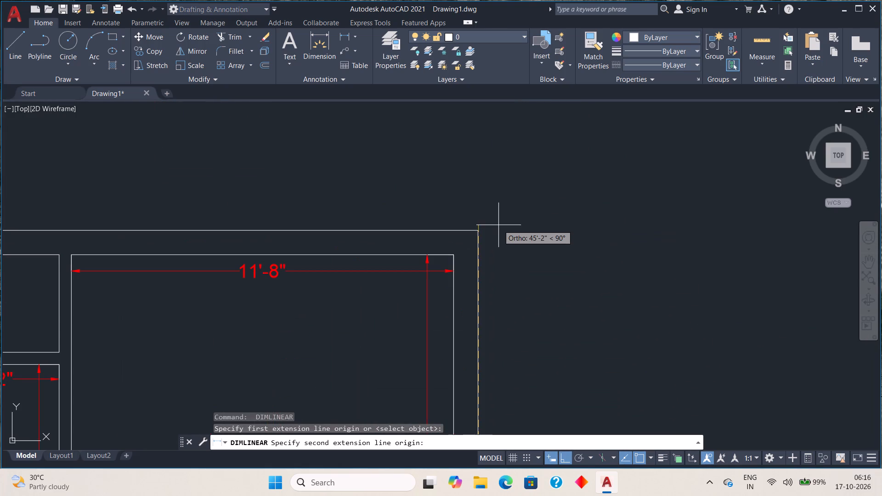
{"action": "left_click", "coordinate": [477, 228]}
{"action": "scroll", "coordinate": [510, 239], "scroll_direction": "down", "scroll_amount": 3}
{"action": "middle_click_drag", "start_coordinate": [507, 264], "coordinate": [511, 204]}
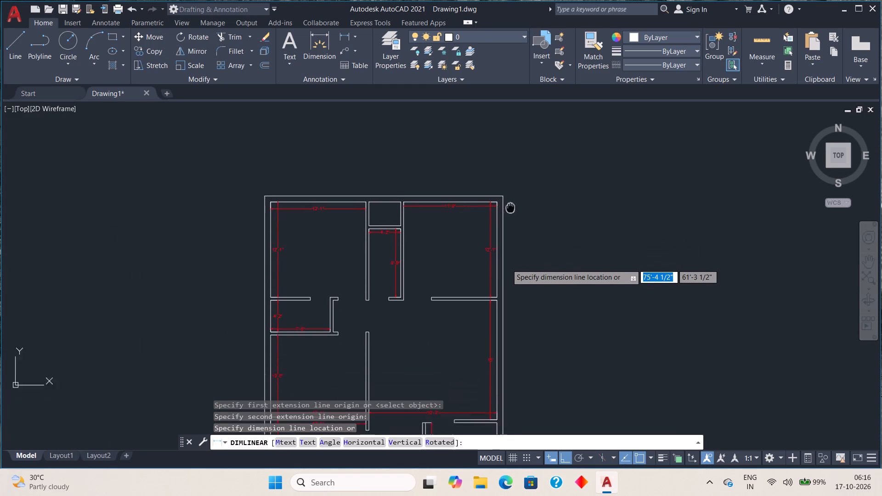
{"action": "middle_click_drag", "start_coordinate": [511, 204], "coordinate": [514, 179]}
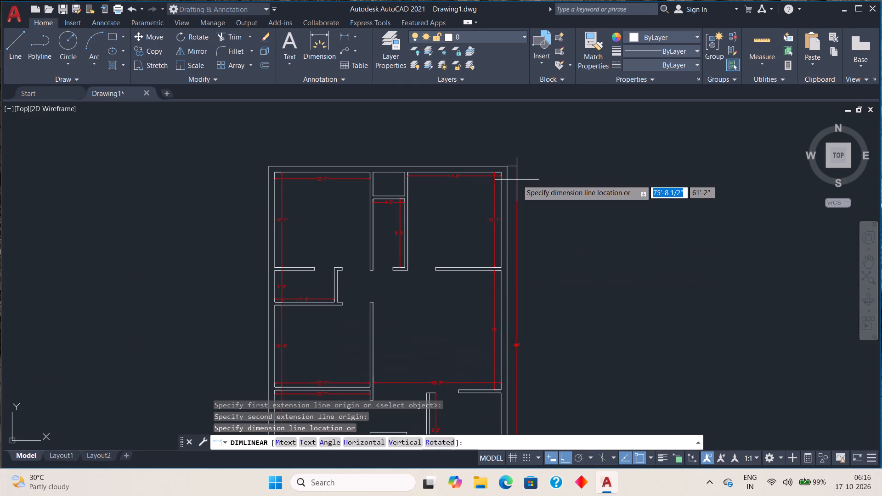
{"action": "left_click", "coordinate": [517, 180]}
Add a horizontal linear dimension for the plan's overall outer width, between the top outer corners, placed just above the top outer wall.
{"action": "key", "text": "space"}
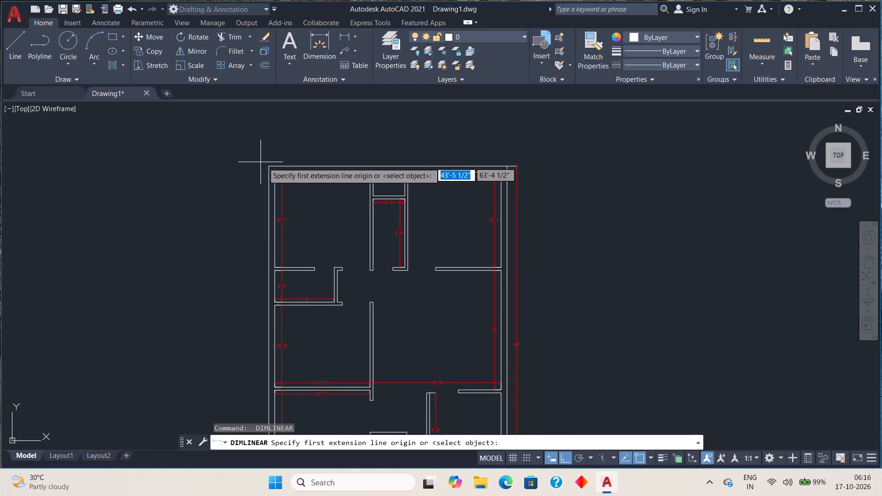
{"action": "scroll", "coordinate": [271, 164], "scroll_direction": "up", "scroll_amount": 3}
{"action": "left_click", "coordinate": [257, 171]}
{"action": "middle_click_drag", "start_coordinate": [631, 200], "coordinate": [145, 197]}
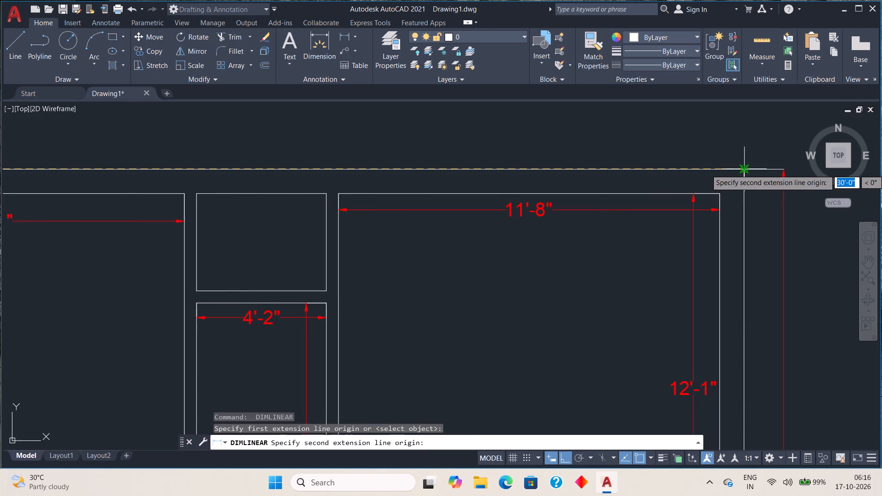
{"action": "left_click", "coordinate": [745, 169]}
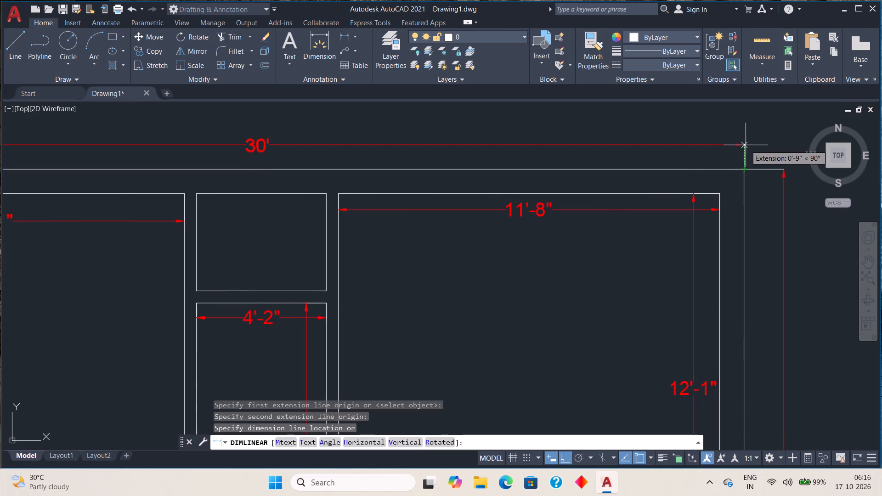
{"action": "left_click", "coordinate": [746, 142]}
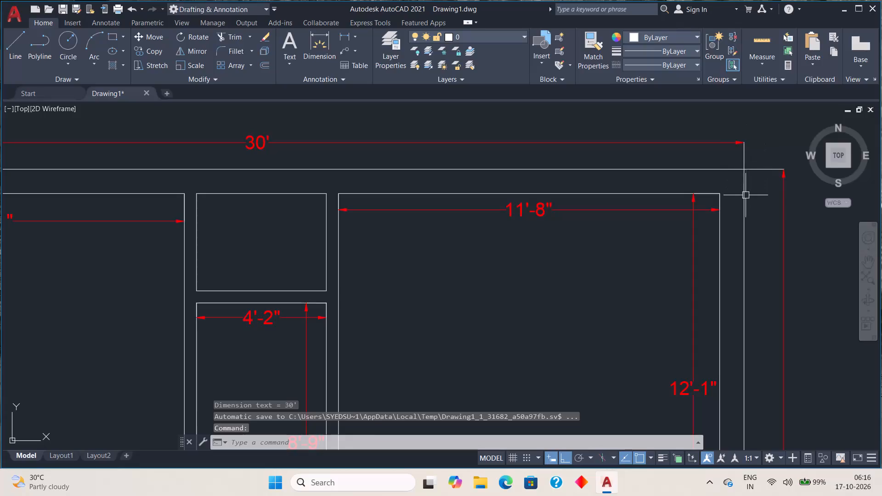
Review the whole floor plan, from the staircase up to the upper rooms, for spaces still lacking dimensions.
{"action": "scroll", "coordinate": [746, 197], "scroll_direction": "down", "scroll_amount": 2}
{"action": "scroll", "coordinate": [701, 250], "scroll_direction": "down", "scroll_amount": 1}
{"action": "middle_click_drag", "start_coordinate": [700, 259], "coordinate": [653, 143]}
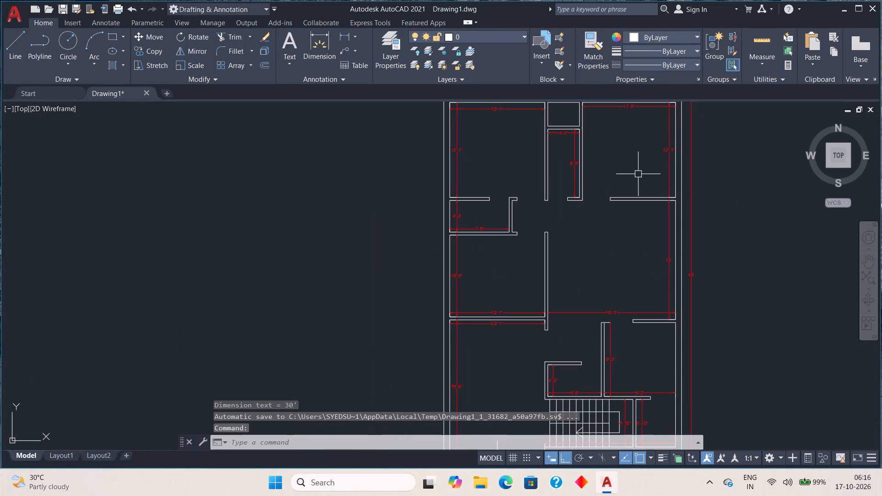
{"action": "scroll", "coordinate": [597, 277], "scroll_direction": "down", "scroll_amount": 2}
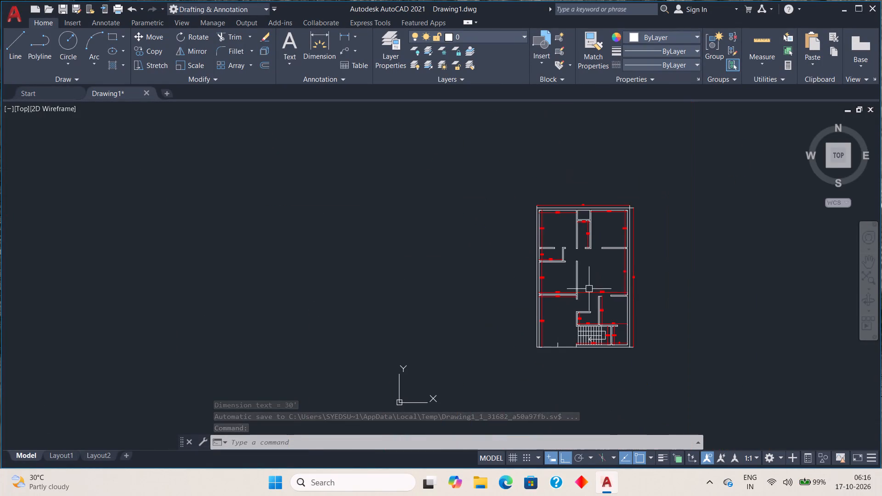
{"action": "middle_click_drag", "start_coordinate": [605, 267], "coordinate": [615, 214]}
{"action": "scroll", "coordinate": [618, 214], "scroll_direction": "up", "scroll_amount": 2}
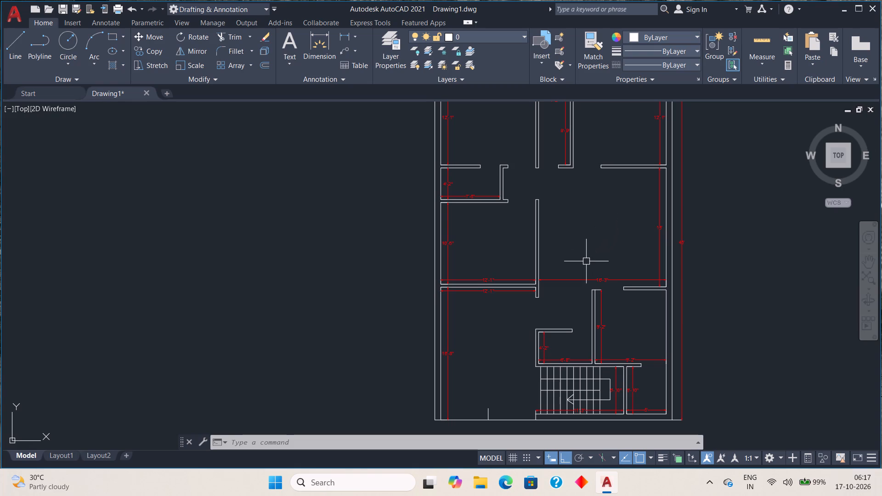
{"action": "scroll", "coordinate": [609, 227], "scroll_direction": "down", "scroll_amount": 2}
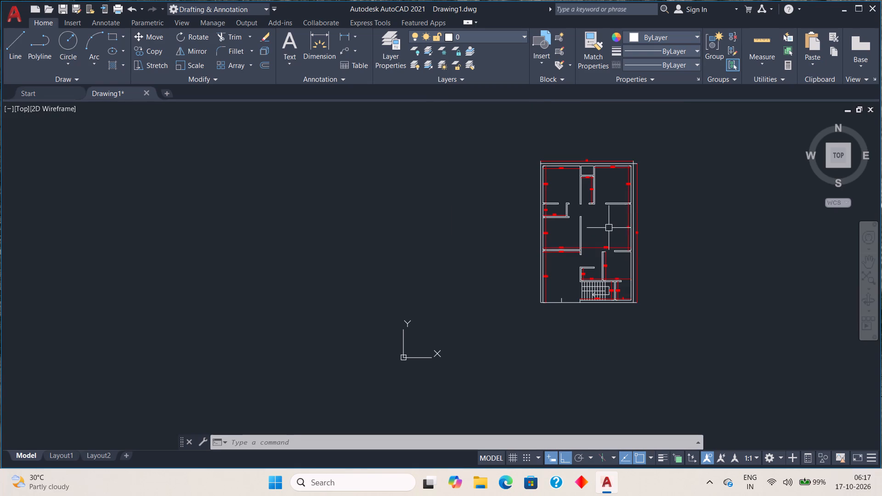
{"action": "middle_click", "coordinate": [609, 224]}
{"action": "scroll", "coordinate": [600, 233], "scroll_direction": "up", "scroll_amount": 3}
{"action": "scroll", "coordinate": [600, 237], "scroll_direction": "down", "scroll_amount": 1}
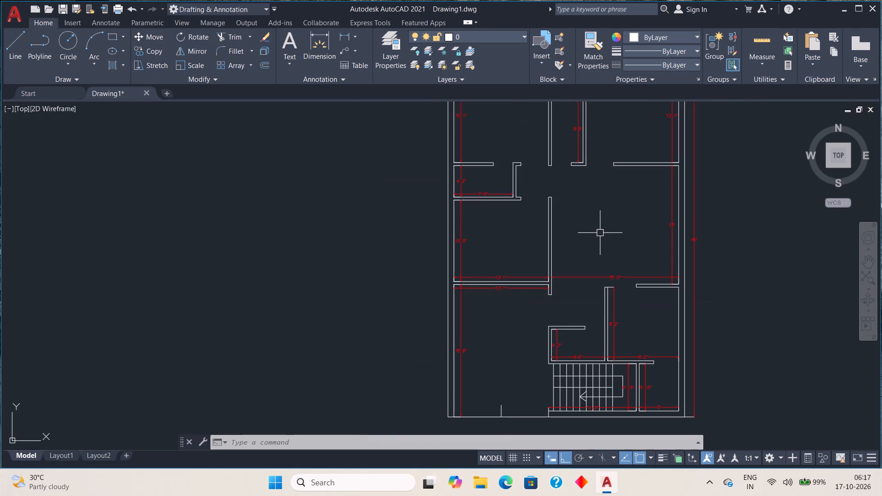
{"action": "scroll", "coordinate": [600, 233], "scroll_direction": "down", "scroll_amount": 1}
{"action": "middle_click_drag", "start_coordinate": [600, 229], "coordinate": [570, 250]}
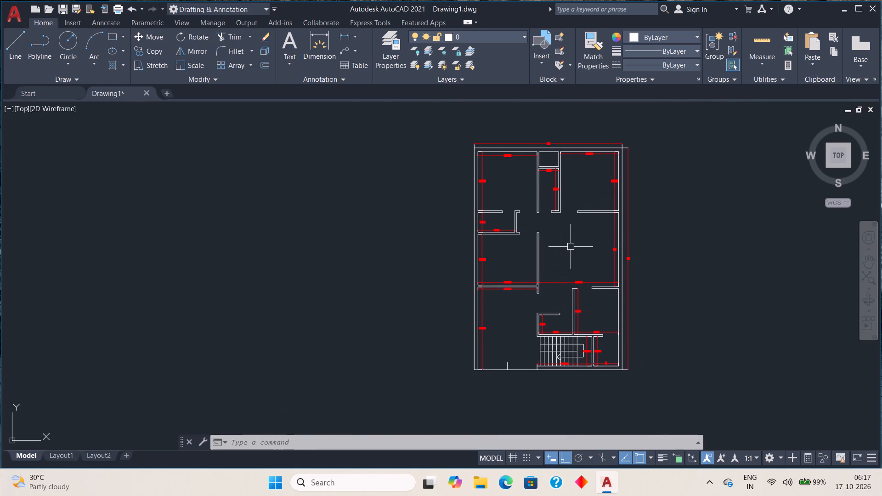
{"action": "scroll", "coordinate": [573, 241], "scroll_direction": "up", "scroll_amount": 1}
{"action": "middle_click_drag", "start_coordinate": [577, 265], "coordinate": [533, 193]}
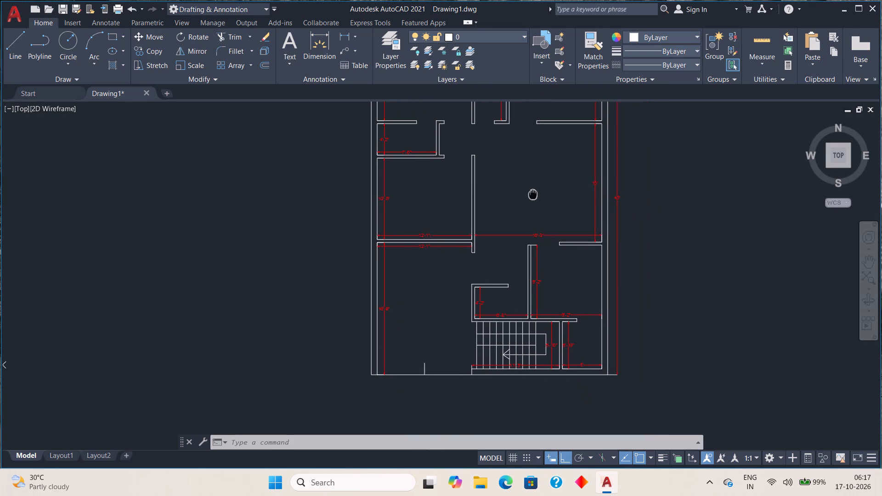
{"action": "middle_click_drag", "start_coordinate": [533, 193], "coordinate": [532, 193]}
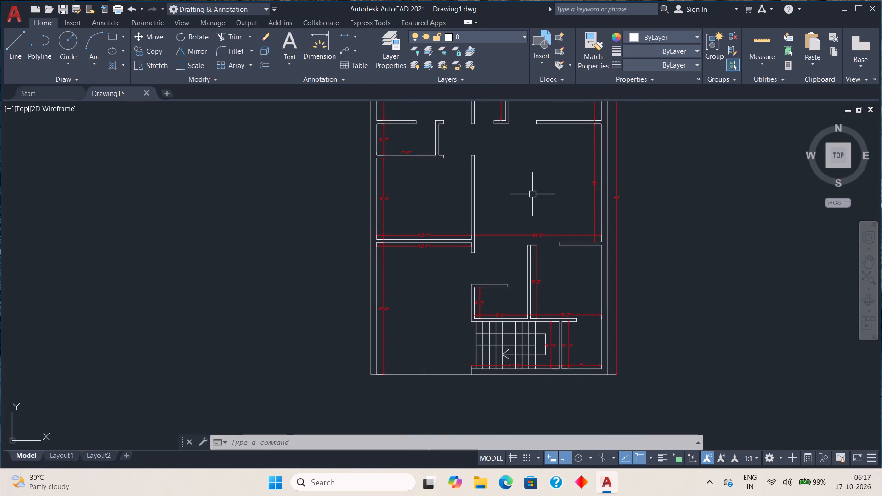
{"action": "middle_click_drag", "start_coordinate": [530, 201], "coordinate": [507, 264]}
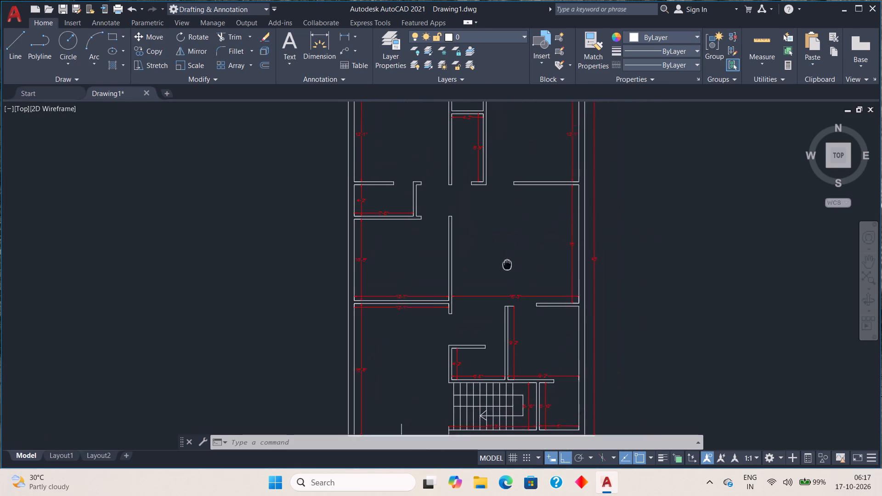
{"action": "middle_click_drag", "start_coordinate": [507, 264], "coordinate": [503, 275]}
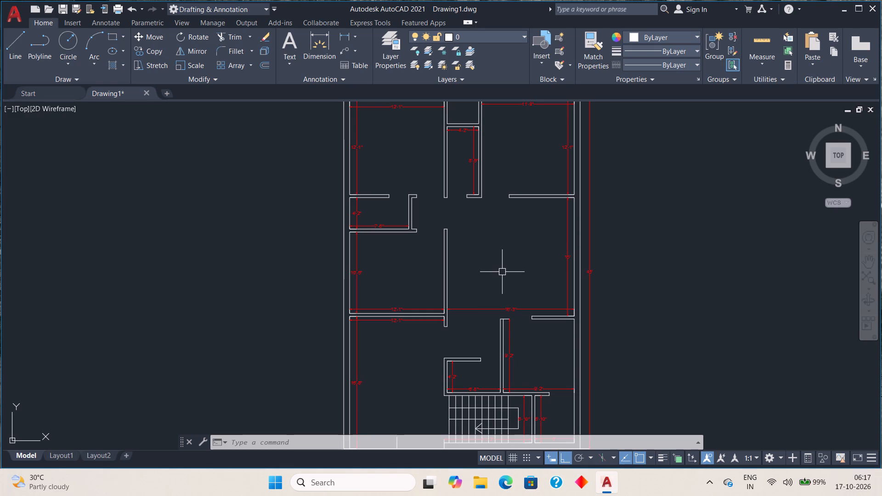
Add a linear dimension for the inner width of the small top-centre room between the two upper rooms, placed just below its top wall.
{"action": "middle_click_drag", "start_coordinate": [510, 214], "coordinate": [486, 289]}
{"action": "scroll", "coordinate": [446, 184], "scroll_direction": "up", "scroll_amount": 3}
{"action": "middle_click_drag", "start_coordinate": [495, 214], "coordinate": [610, 270]}
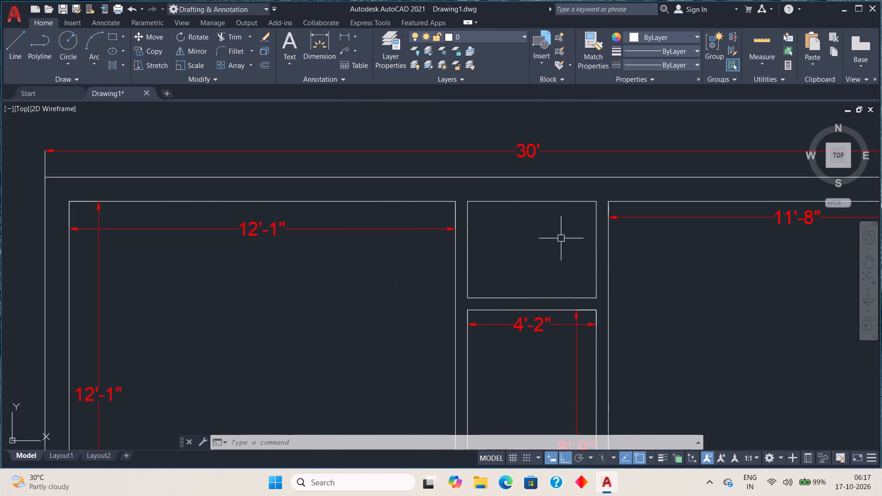
{"action": "key", "text": "space"}
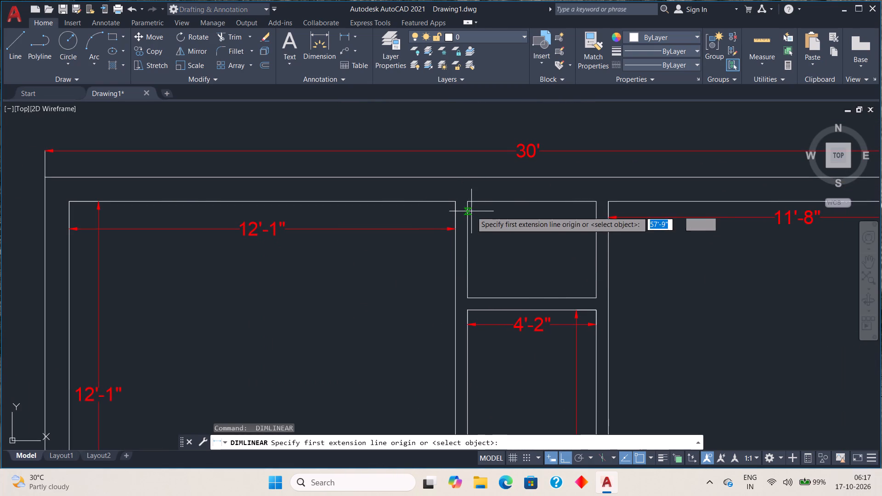
{"action": "left_click", "coordinate": [468, 199]}
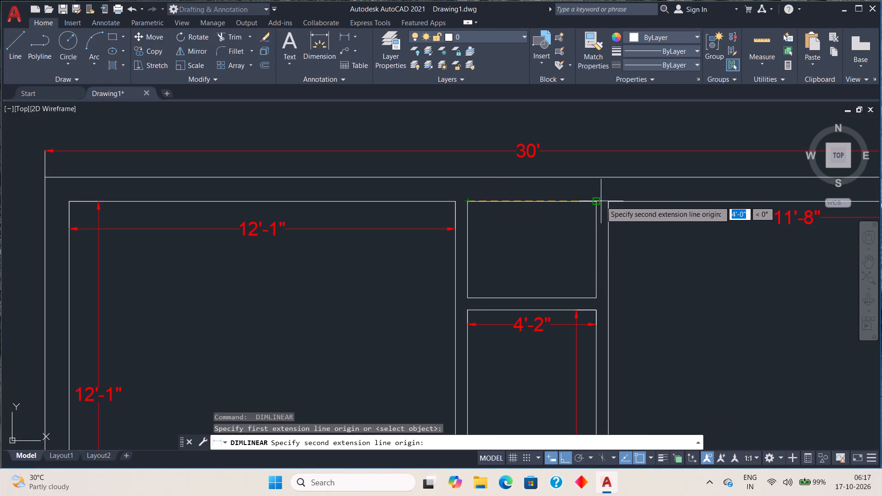
{"action": "left_click", "coordinate": [599, 202]}
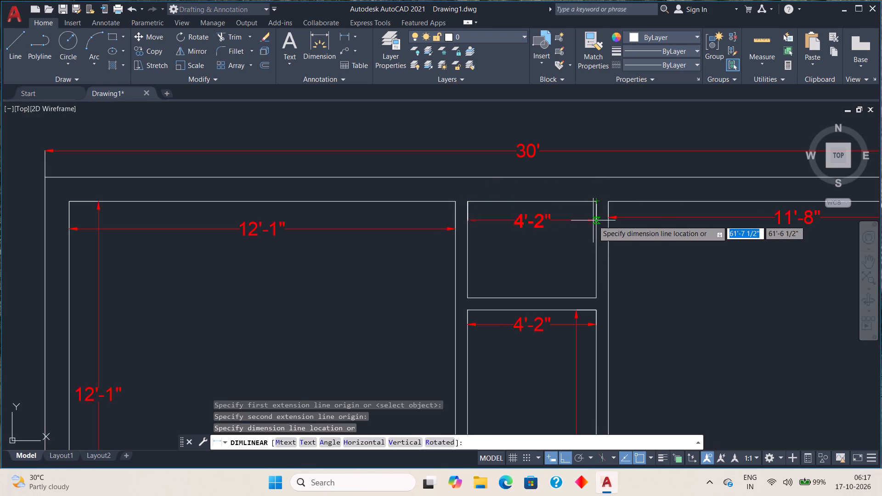
{"action": "left_click", "coordinate": [593, 220]}
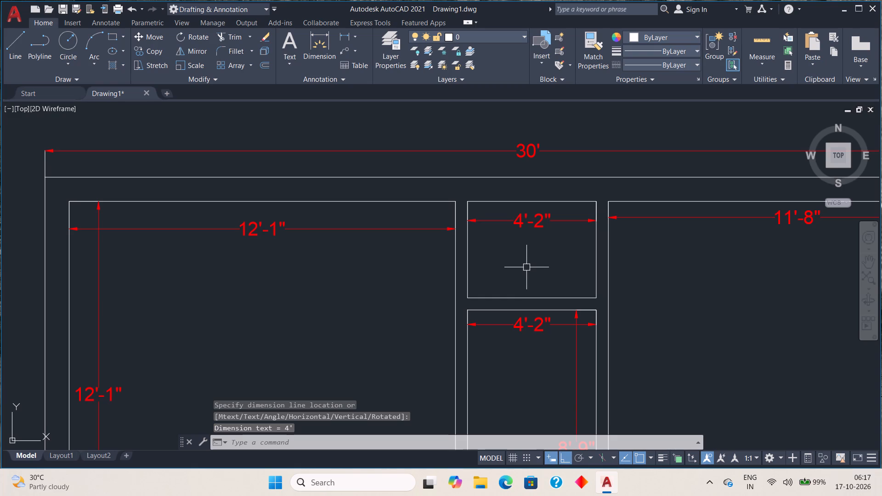
Add a vertical linear dimension for the inner depth of the small top-centre room, placed just inside its right wall.
{"action": "key", "text": "space"}
{"action": "key", "text": "space"}
{"action": "key", "text": "space"}
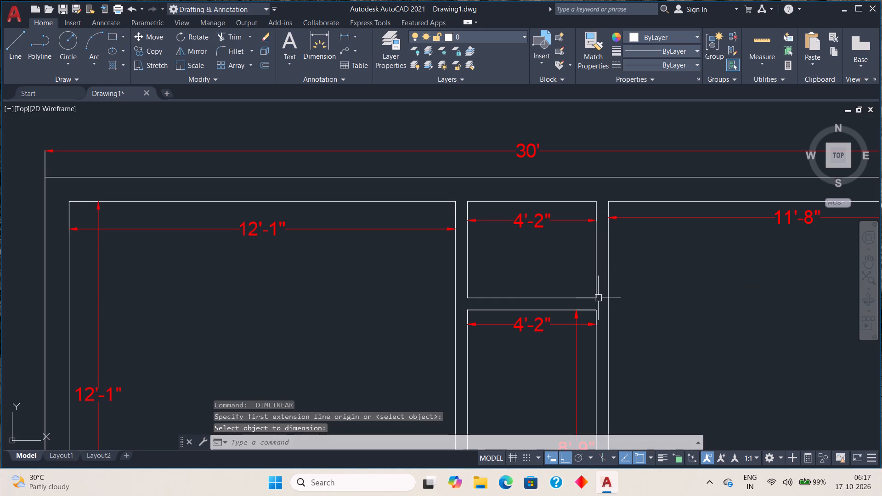
{"action": "key", "text": "space"}
{"action": "left_click", "coordinate": [599, 298]}
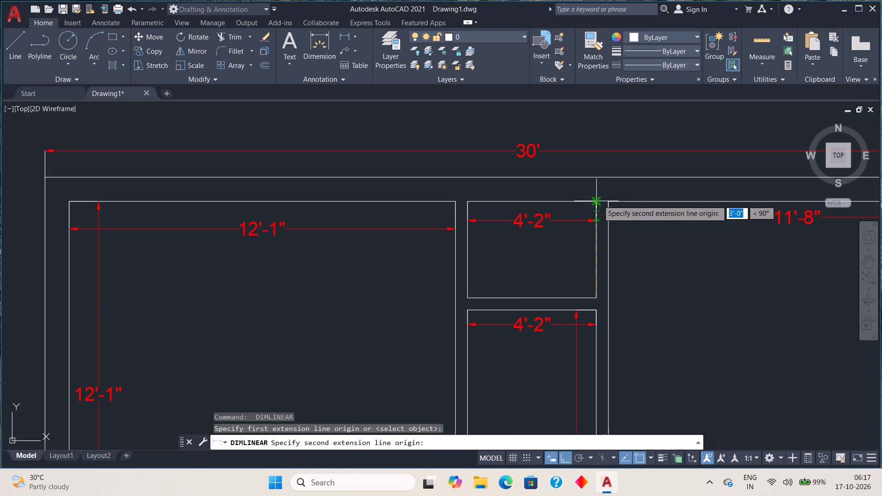
{"action": "left_click", "coordinate": [598, 200]}
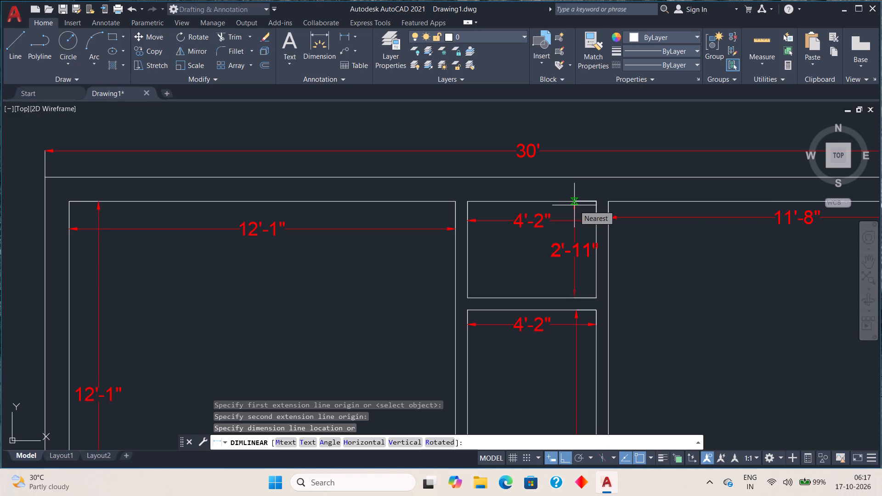
{"action": "left_click", "coordinate": [574, 205]}
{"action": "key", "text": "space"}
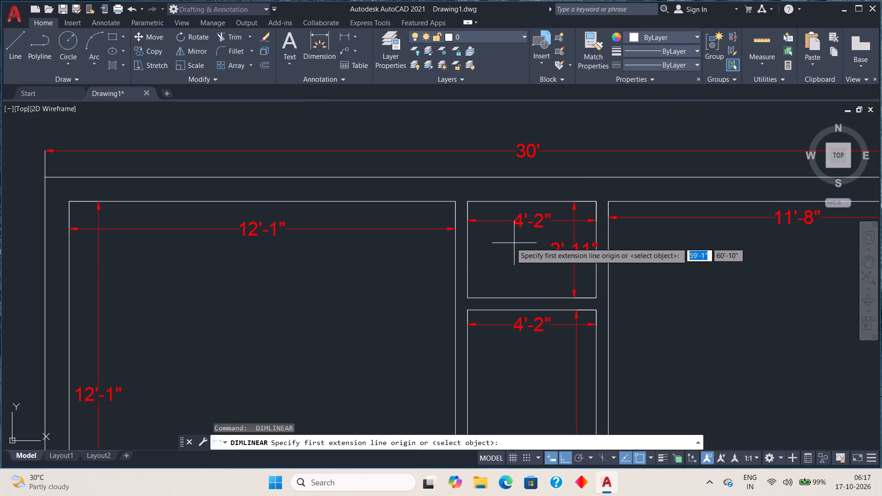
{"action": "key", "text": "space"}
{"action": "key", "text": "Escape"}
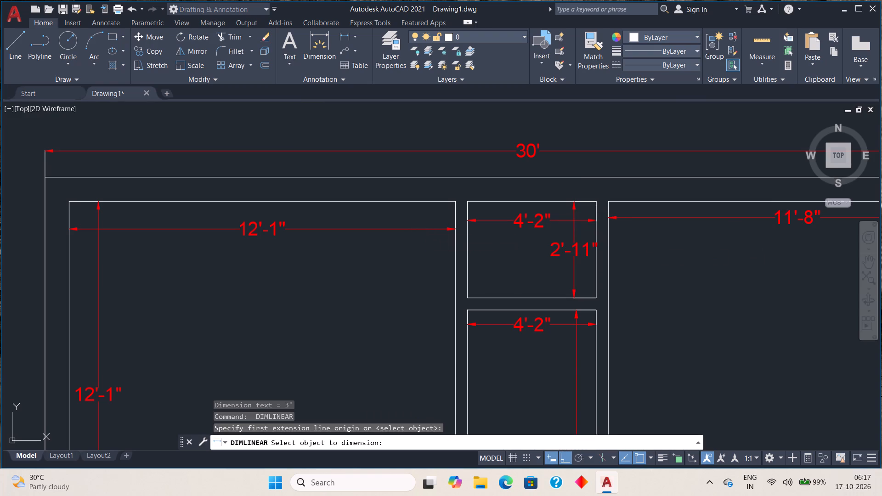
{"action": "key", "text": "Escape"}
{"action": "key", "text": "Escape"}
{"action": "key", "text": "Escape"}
Move the upper-left room's width dimension line level with the width dimension line of the adjacent small top-centre room.
{"action": "left_click", "coordinate": [419, 230]}
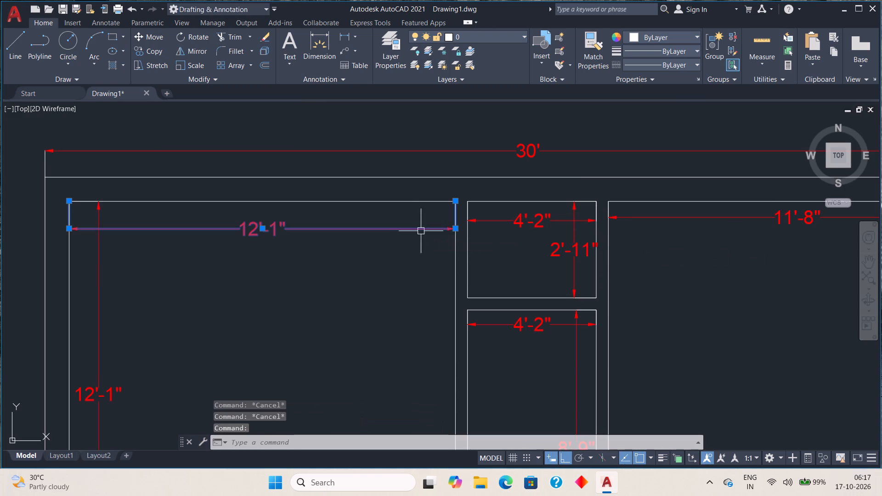
{"action": "left_click", "coordinate": [454, 231]}
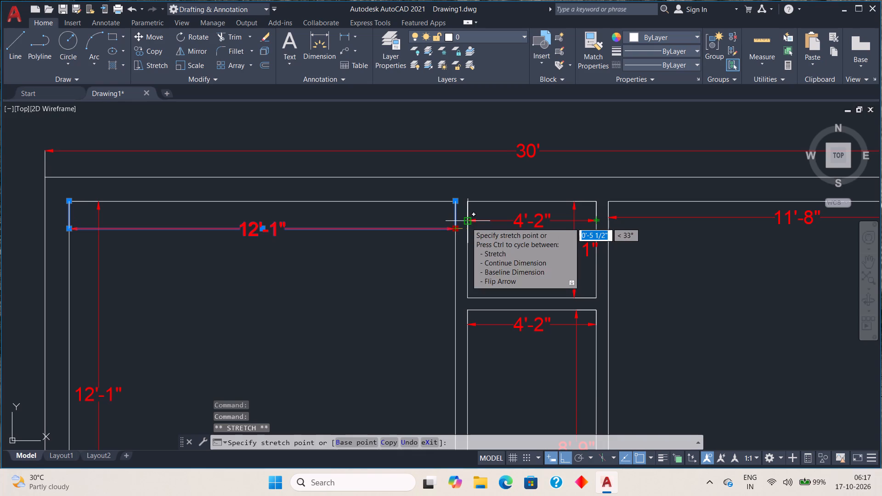
{"action": "left_click", "coordinate": [466, 222]}
Examine the whole floor plan, from the upper rooms down to the staircase and lower-right rooms, for spaces still lacking dimensions.
{"action": "key", "text": "space"}
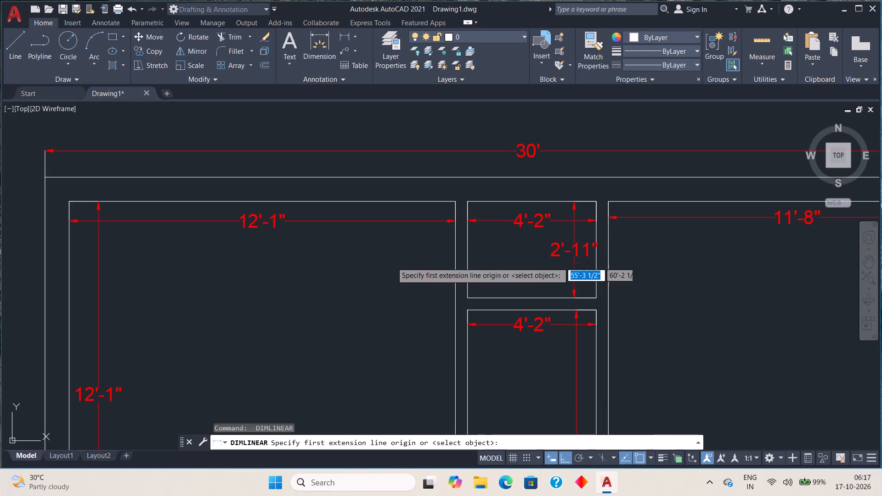
{"action": "scroll", "coordinate": [413, 258], "scroll_direction": "down", "scroll_amount": 4}
{"action": "middle_click_drag", "start_coordinate": [436, 215], "coordinate": [429, 105]}
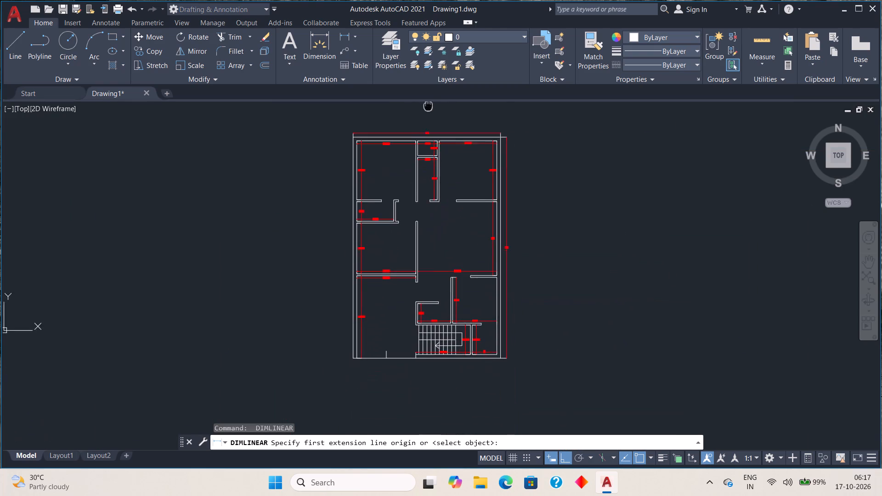
{"action": "middle_click_drag", "start_coordinate": [429, 105], "coordinate": [428, 105]}
{"action": "scroll", "coordinate": [444, 186], "scroll_direction": "up", "scroll_amount": 1}
{"action": "scroll", "coordinate": [444, 189], "scroll_direction": "down", "scroll_amount": 1}
{"action": "middle_click_drag", "start_coordinate": [442, 192], "coordinate": [428, 204]}
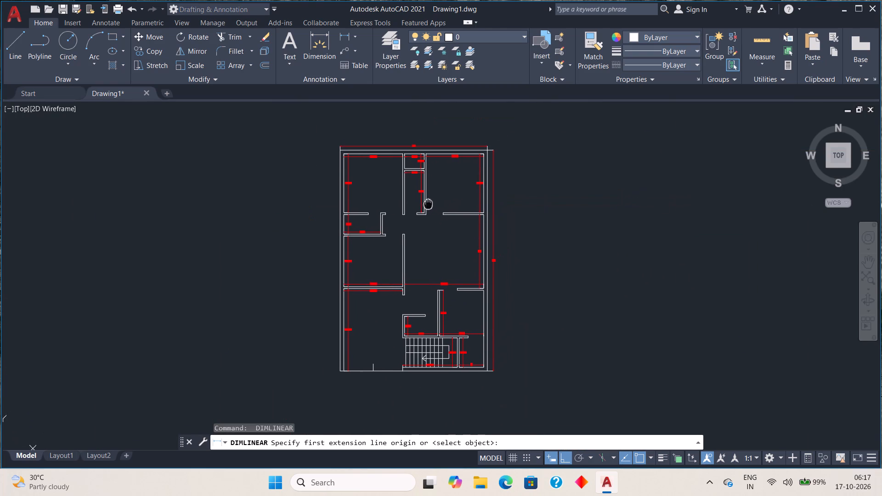
{"action": "middle_click_drag", "start_coordinate": [428, 204], "coordinate": [427, 207]}
{"action": "scroll", "coordinate": [626, 207], "scroll_direction": "up", "scroll_amount": 1}
{"action": "middle_click_drag", "start_coordinate": [612, 214], "coordinate": [440, 191]}
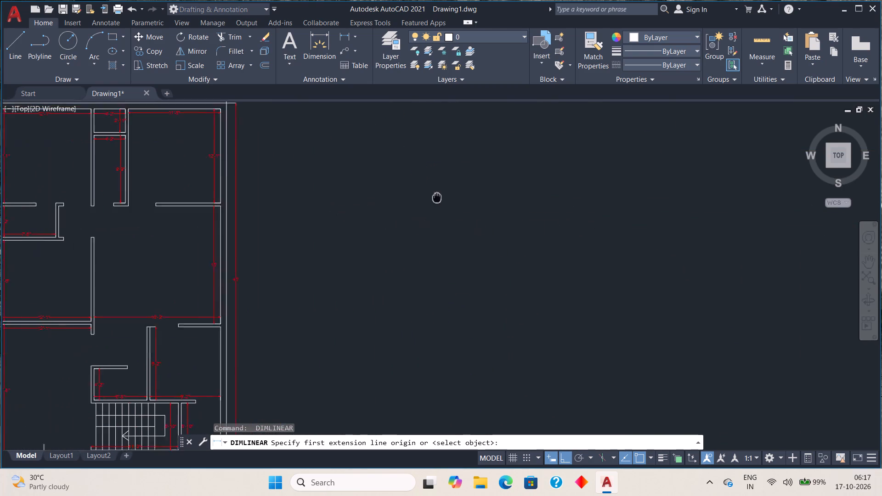
{"action": "middle_click_drag", "start_coordinate": [440, 191], "coordinate": [450, 144]}
{"action": "scroll", "coordinate": [420, 216], "scroll_direction": "up", "scroll_amount": 1}
{"action": "middle_click_drag", "start_coordinate": [417, 227], "coordinate": [516, 141]}
{"action": "middle_click_drag", "start_coordinate": [475, 254], "coordinate": [486, 202]}
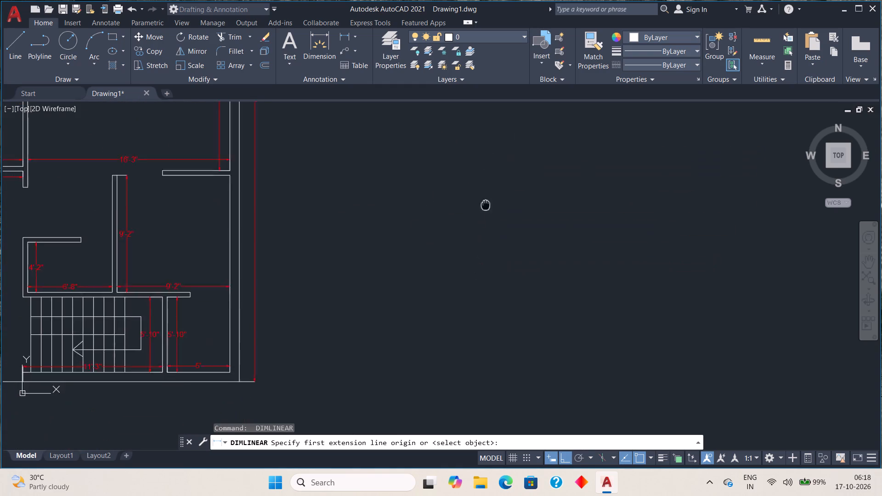
{"action": "middle_click_drag", "start_coordinate": [486, 202], "coordinate": [496, 212]}
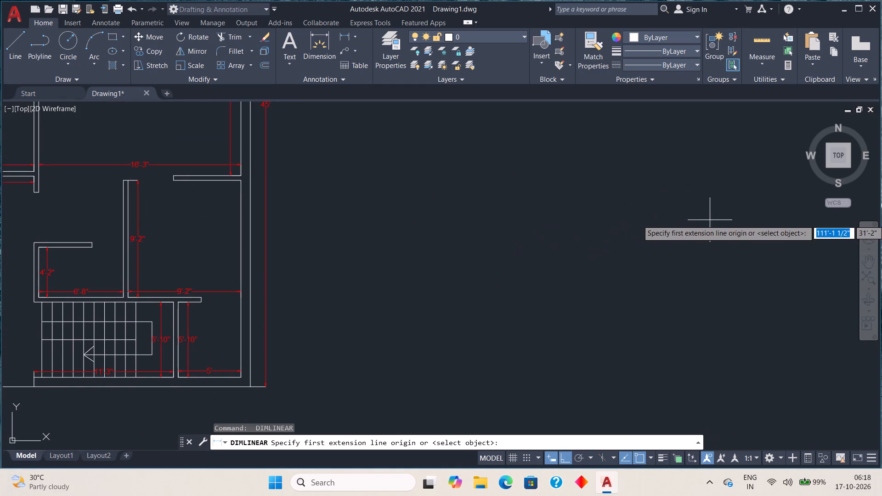
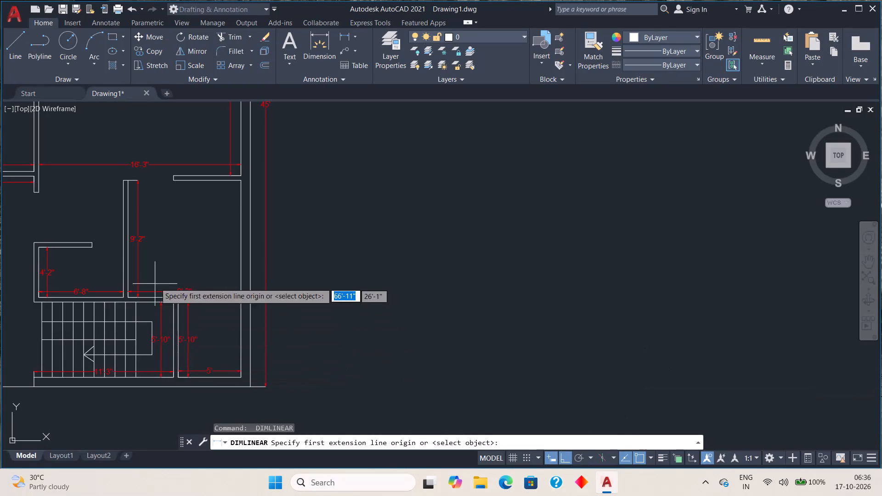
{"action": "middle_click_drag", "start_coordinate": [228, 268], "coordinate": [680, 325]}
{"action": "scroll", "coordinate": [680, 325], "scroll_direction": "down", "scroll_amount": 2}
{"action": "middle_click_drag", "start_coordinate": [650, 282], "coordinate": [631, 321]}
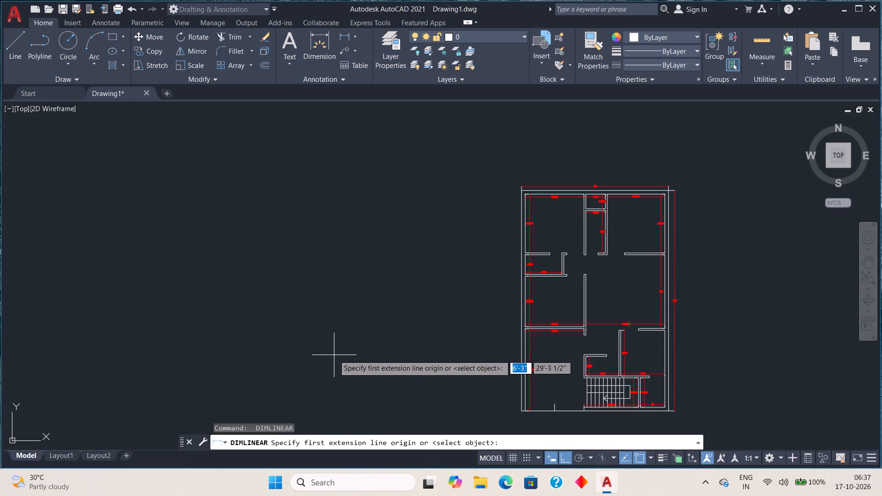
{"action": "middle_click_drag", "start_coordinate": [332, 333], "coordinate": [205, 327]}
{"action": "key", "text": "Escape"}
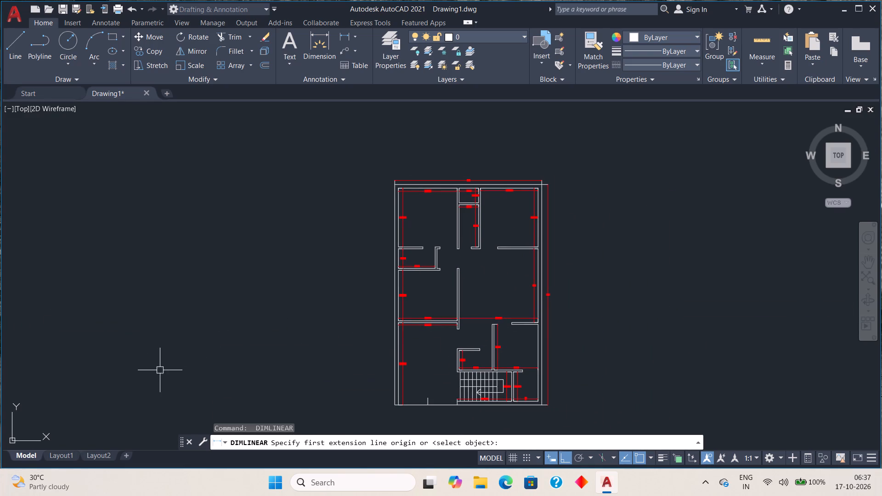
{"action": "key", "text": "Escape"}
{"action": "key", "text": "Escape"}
Add a centred multiline text label "Bed room" with 9" text height inside the upper-left 12'-1" room of the plan.
{"action": "middle_click_drag", "start_coordinate": [390, 335], "coordinate": [225, 350]}
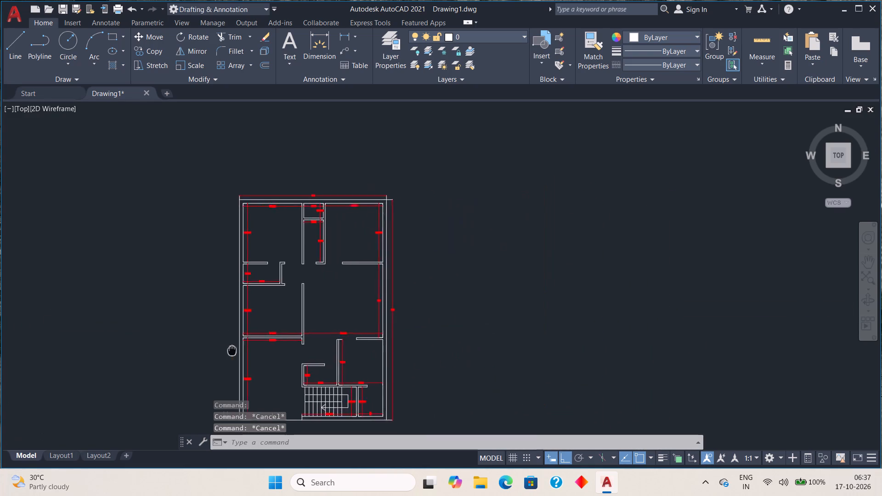
{"action": "middle_click_drag", "start_coordinate": [225, 350], "coordinate": [56, 362]}
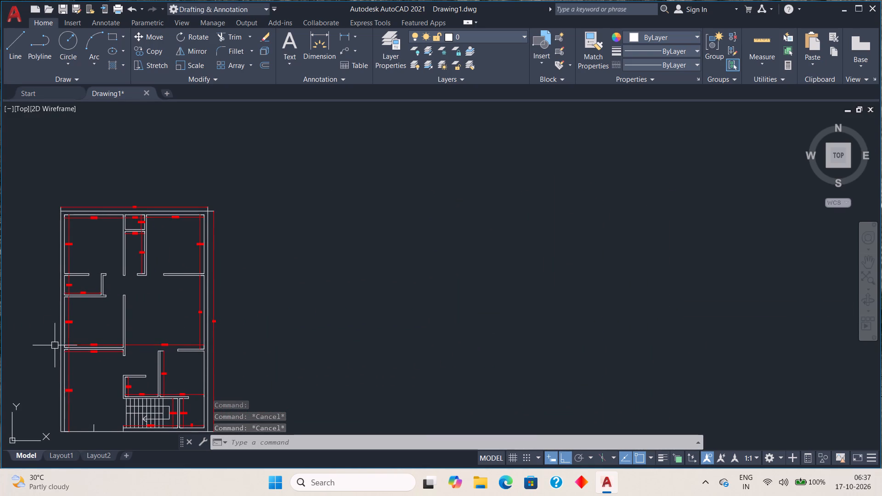
{"action": "middle_click_drag", "start_coordinate": [90, 267], "coordinate": [237, 242]}
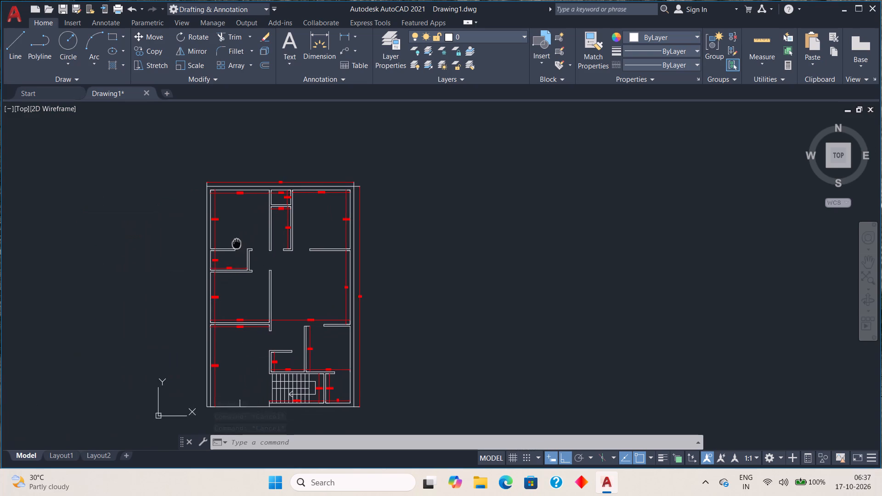
{"action": "middle_click_drag", "start_coordinate": [237, 242], "coordinate": [237, 242]}
{"action": "left_click", "coordinate": [289, 46]}
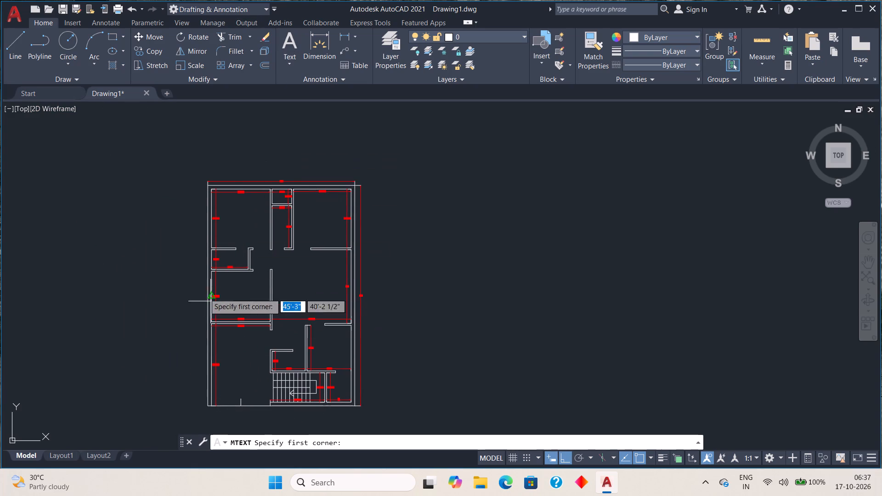
{"action": "scroll", "coordinate": [226, 225], "scroll_direction": "up", "scroll_amount": 4}
{"action": "left_click", "coordinate": [220, 188]}
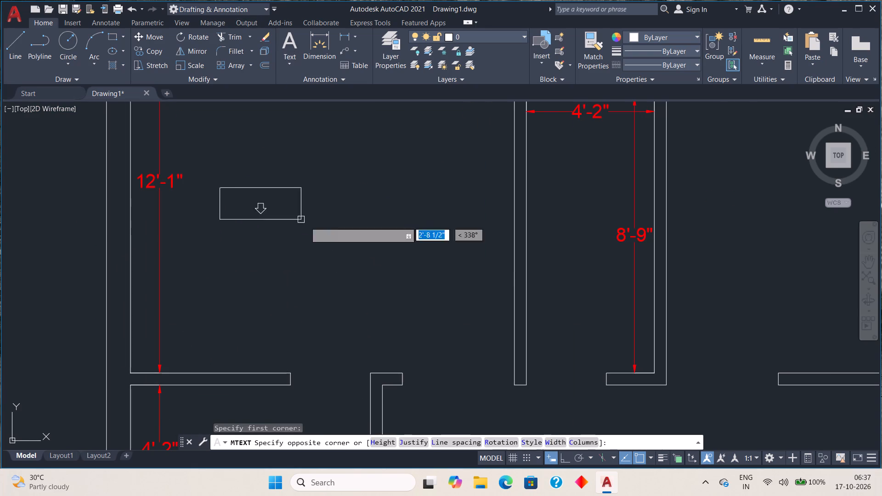
{"action": "left_click", "coordinate": [361, 265]}
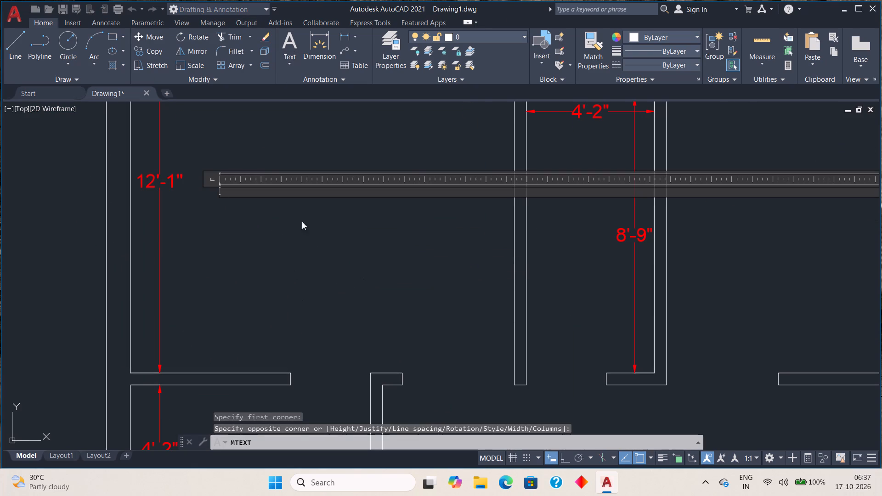
{"action": "left_click", "coordinate": [453, 62]}
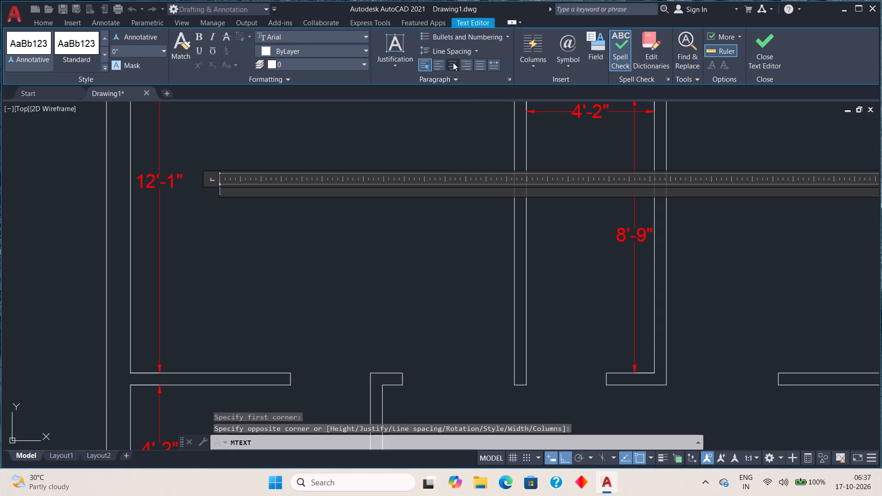
{"action": "left_click", "coordinate": [131, 49]}
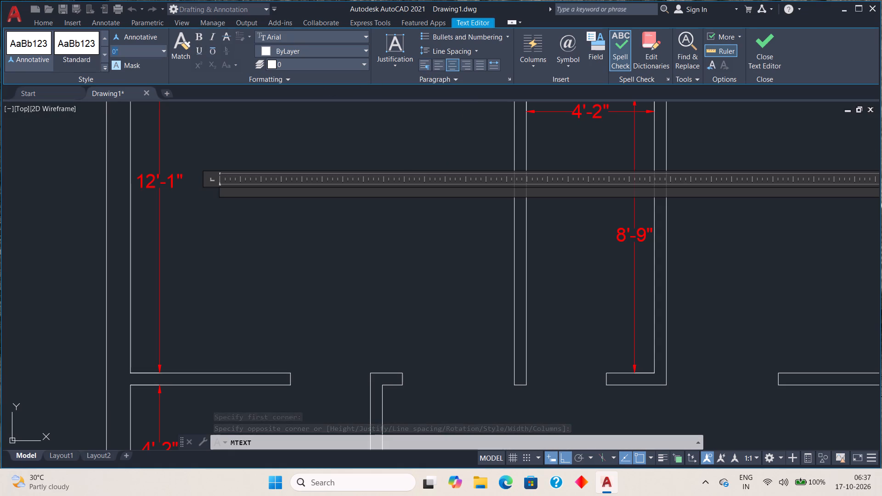
{"action": "type", "text": "9\""}
{"action": "key", "text": "Return"}
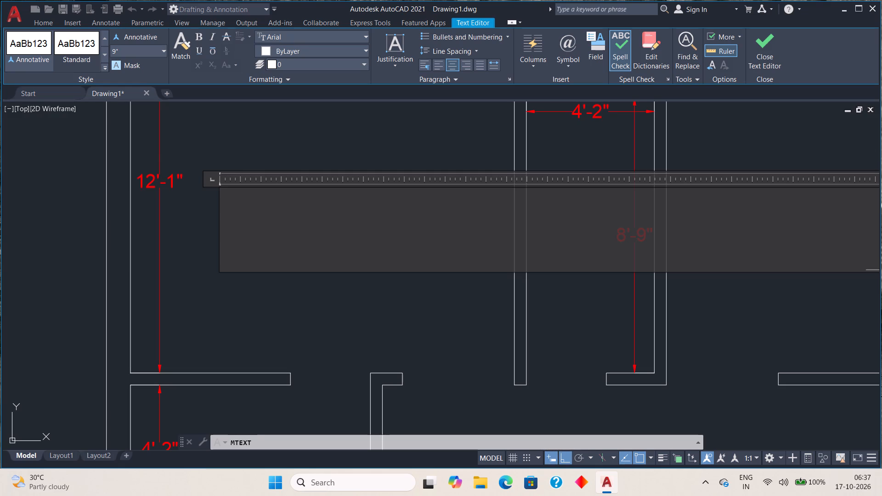
{"action": "key", "text": "b"}
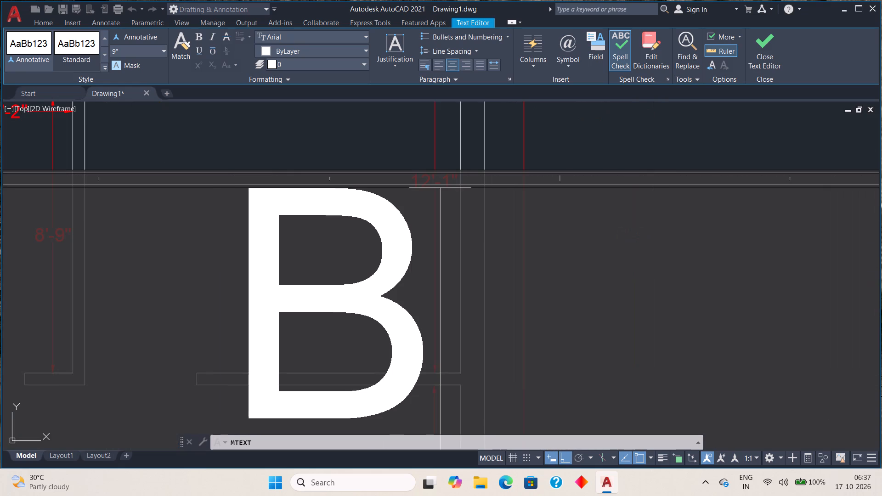
{"action": "type", "text": "ed"}
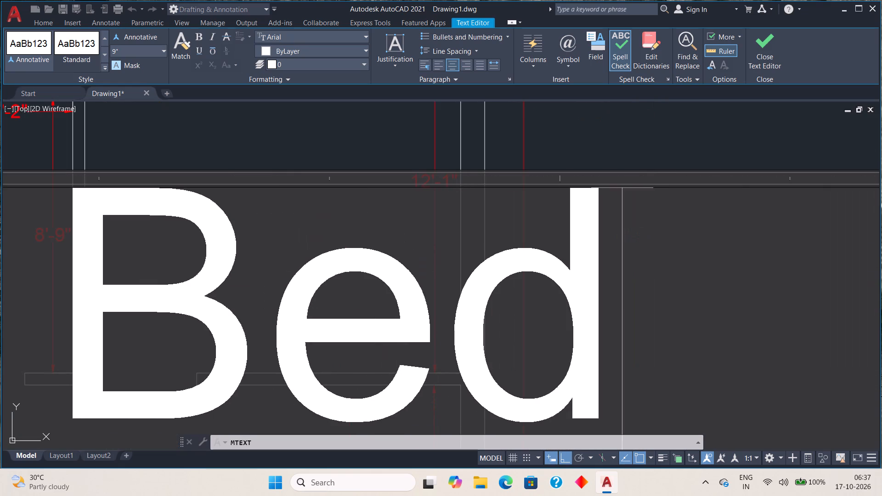
{"action": "key", "text": "space"}
{"action": "type", "text": "room"}
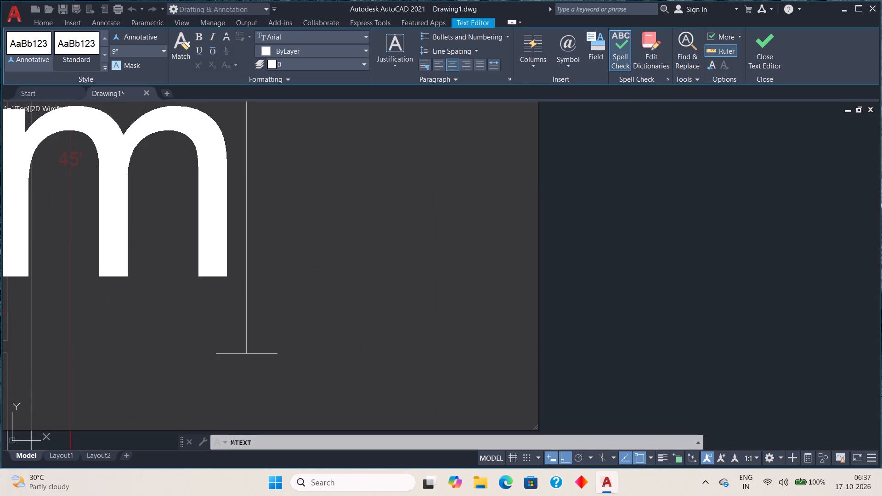
{"action": "left_click", "coordinate": [599, 341]}
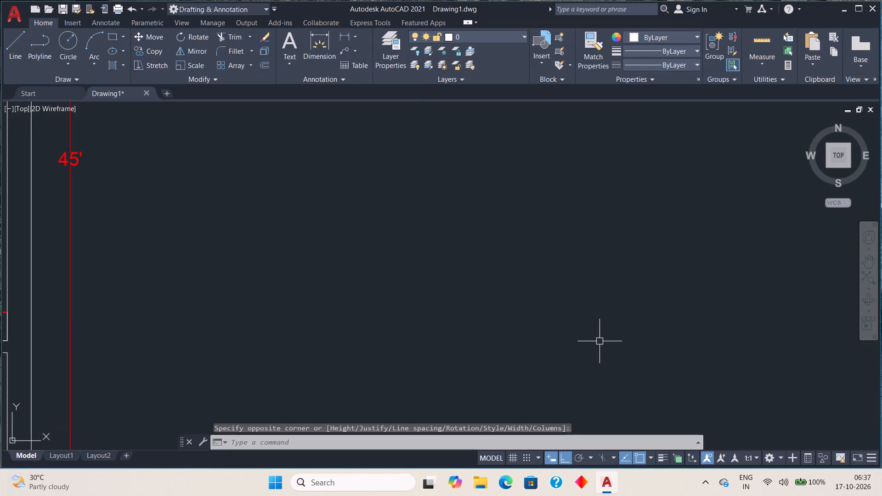
Edit the room label to read "Bedroom" as a single word on one line.
{"action": "scroll", "coordinate": [265, 323], "scroll_direction": "down", "scroll_amount": 2}
{"action": "scroll", "coordinate": [199, 298], "scroll_direction": "down", "scroll_amount": 2}
{"action": "middle_click_drag", "start_coordinate": [147, 281], "coordinate": [473, 330]}
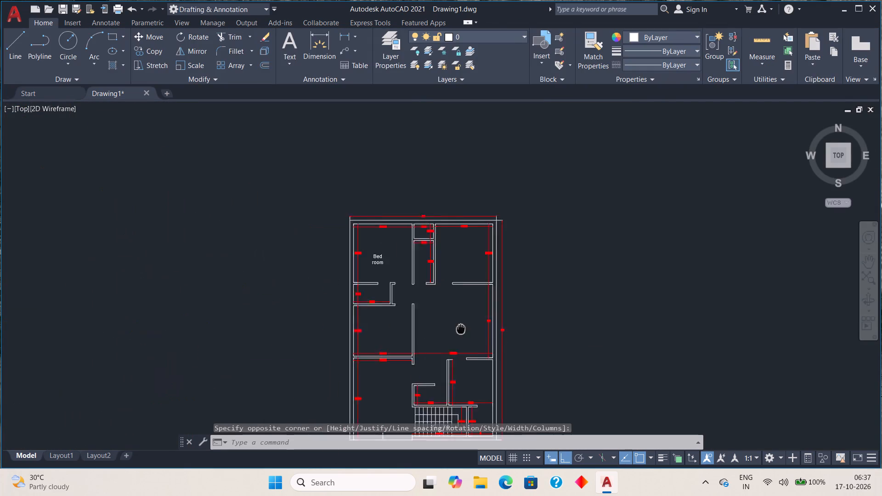
{"action": "middle_click_drag", "start_coordinate": [473, 330], "coordinate": [498, 333]}
{"action": "scroll", "coordinate": [419, 282], "scroll_direction": "up", "scroll_amount": 4}
{"action": "middle_click_drag", "start_coordinate": [414, 295], "coordinate": [394, 354]}
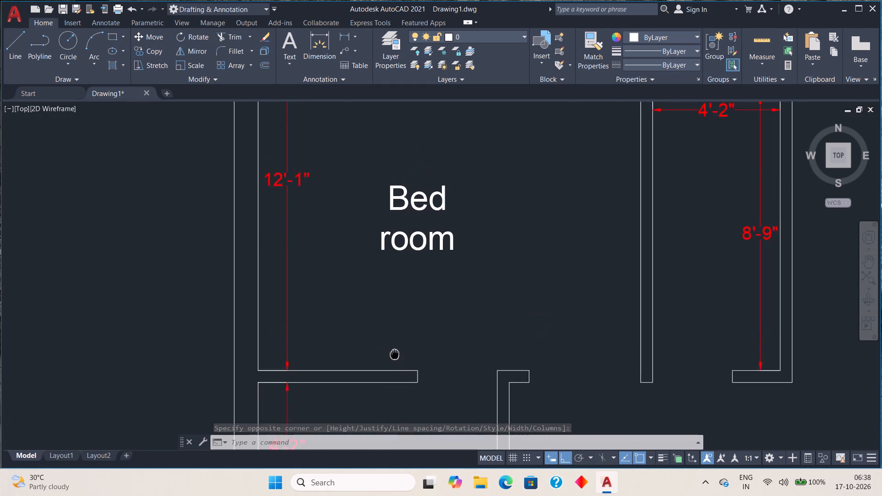
{"action": "middle_click_drag", "start_coordinate": [394, 354], "coordinate": [348, 430]}
{"action": "double_click", "coordinate": [360, 322]}
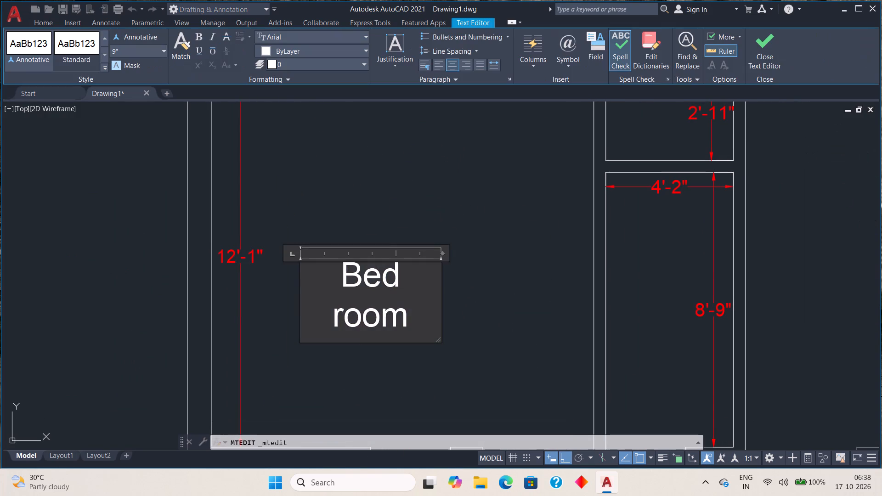
{"action": "left_click", "coordinate": [415, 272]}
{"action": "key", "text": "space"}
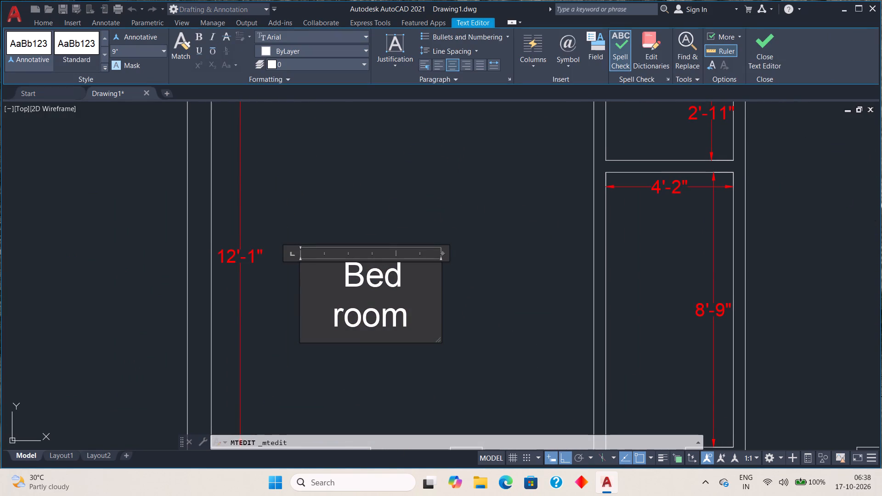
{"action": "key", "text": "space"}
{"action": "key", "text": "Return"}
{"action": "key", "text": "Return"}
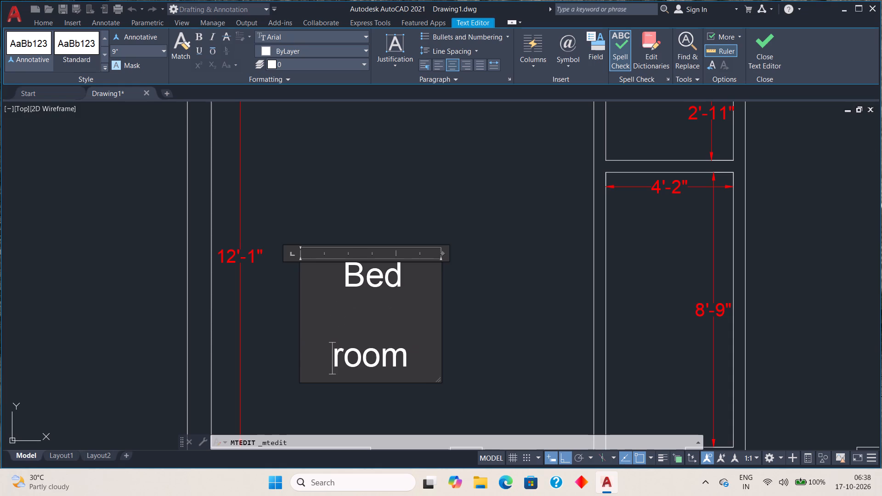
{"action": "key", "text": "BackSpace"}
{"action": "key", "text": "BackSpace"}
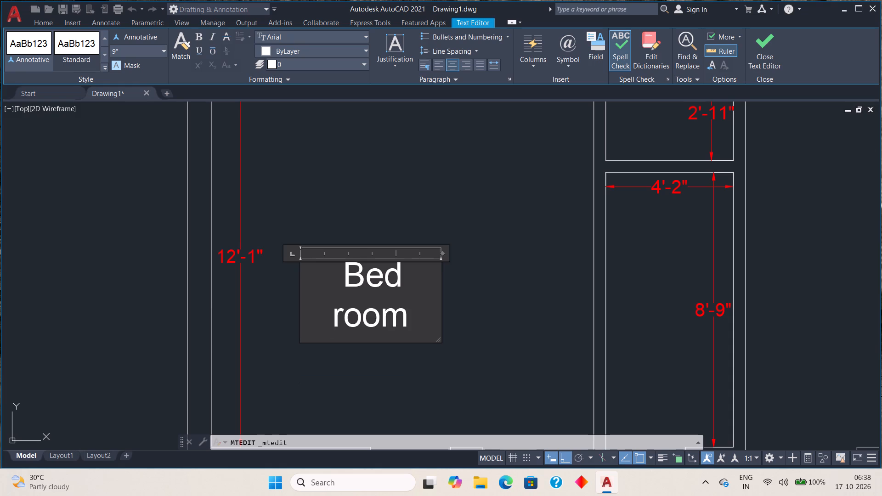
{"action": "key", "text": "BackSpace"}
{"action": "key", "text": "BackSpace"}
{"action": "key", "text": "BackSpace"}
{"action": "key", "text": "BackSpace"}
{"action": "key", "text": "BackSpace"}
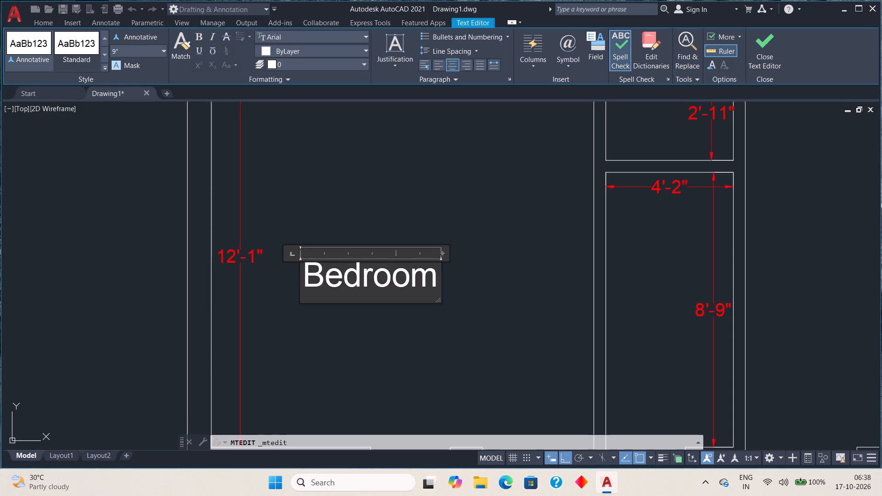
{"action": "key", "text": "space"}
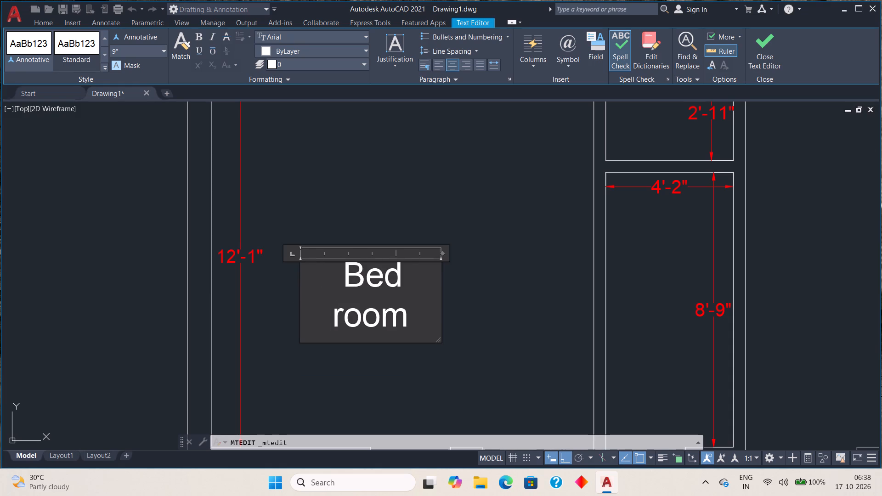
{"action": "key", "text": "BackSpace"}
{"action": "left_click", "coordinate": [397, 341]}
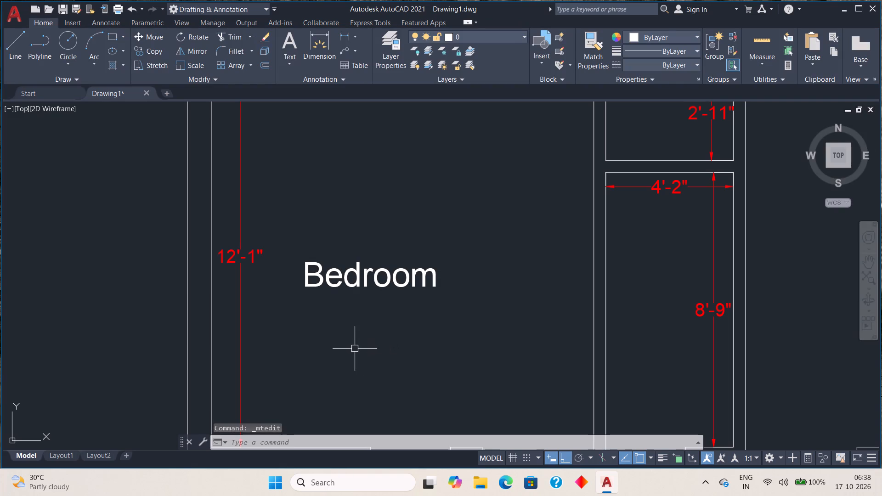
Copy the Bedroom label into the narrow 4'-2" by 8'-9" room and the 11'-8" wide room along the plan's upper side.
{"action": "middle_click_drag", "start_coordinate": [343, 322], "coordinate": [375, 348]}
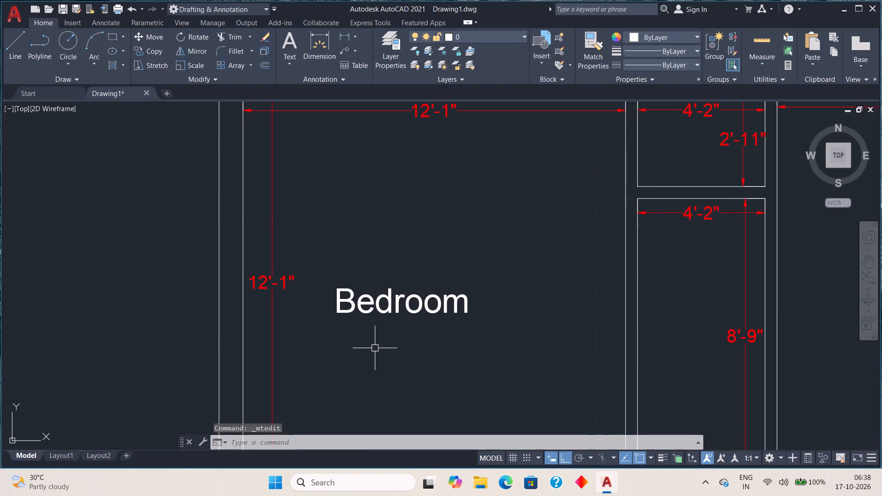
{"action": "scroll", "coordinate": [375, 348], "scroll_direction": "down", "scroll_amount": 1}
{"action": "middle_click_drag", "start_coordinate": [372, 346], "coordinate": [238, 341]}
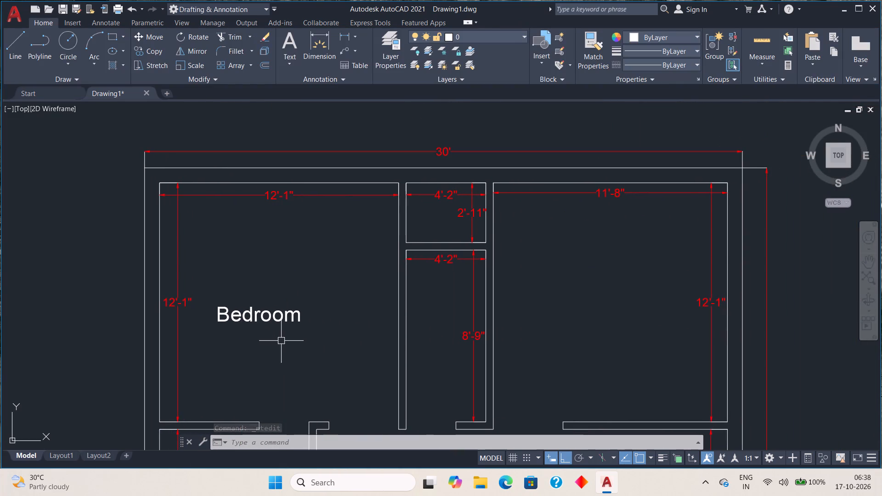
{"action": "left_click", "coordinate": [256, 320]}
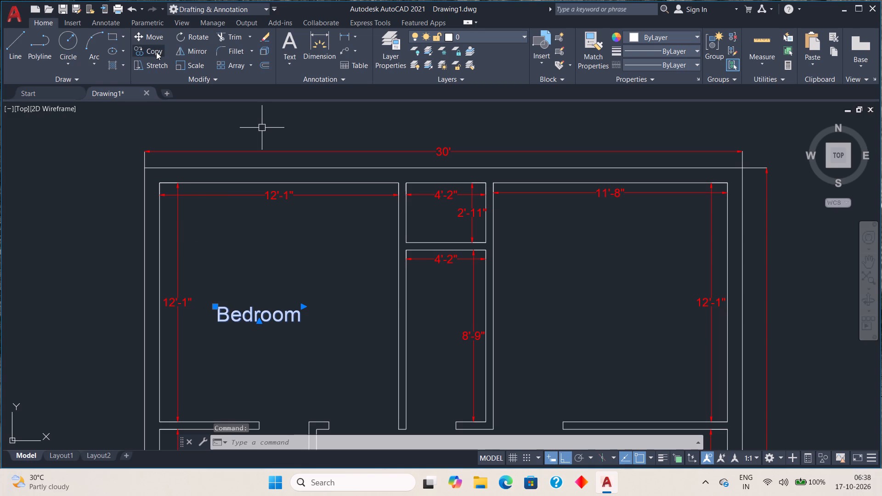
{"action": "left_click", "coordinate": [156, 52]}
{"action": "left_click", "coordinate": [222, 321]}
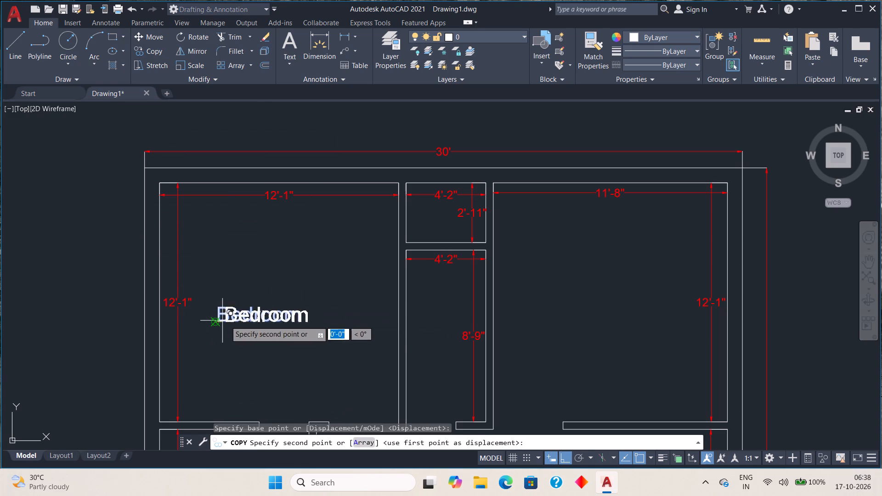
{"action": "left_click", "coordinate": [409, 318]}
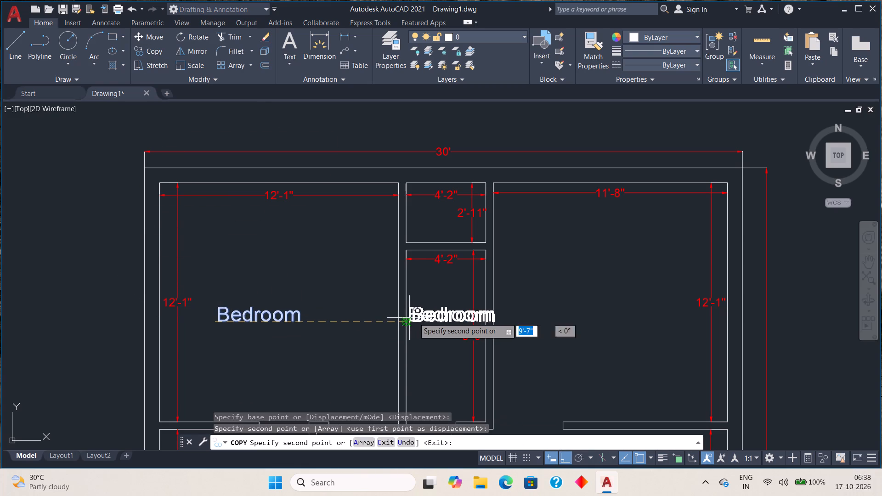
{"action": "left_click", "coordinate": [611, 288]}
Place three more copies of the Bedroom label straight below the original, one in each remaining room along the plan's left side.
{"action": "scroll", "coordinate": [596, 329], "scroll_direction": "down", "scroll_amount": 3}
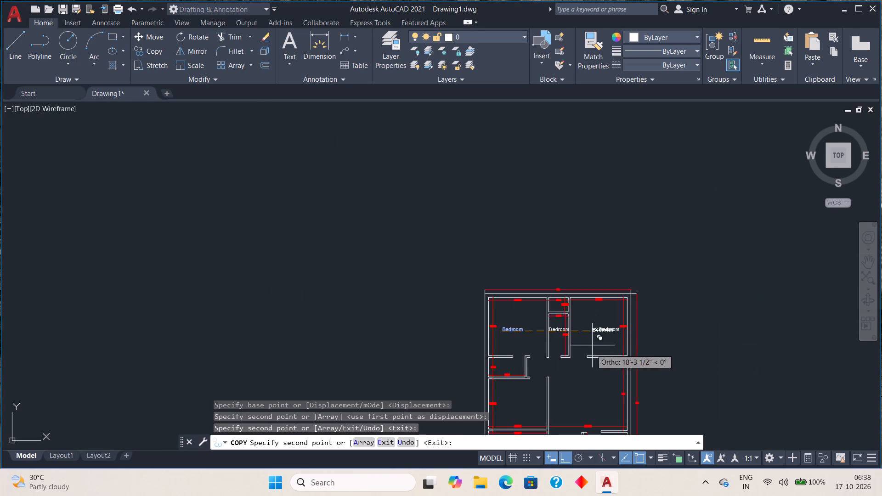
{"action": "middle_click_drag", "start_coordinate": [587, 368], "coordinate": [545, 181]}
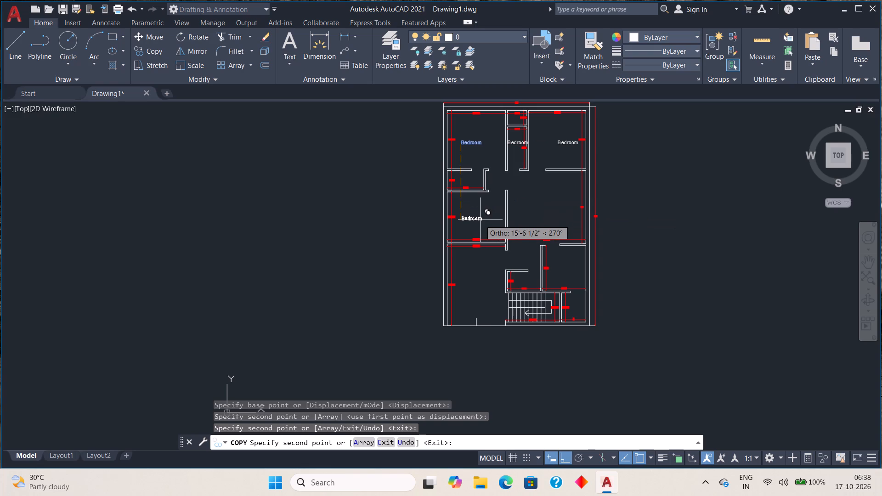
{"action": "left_click", "coordinate": [474, 180]}
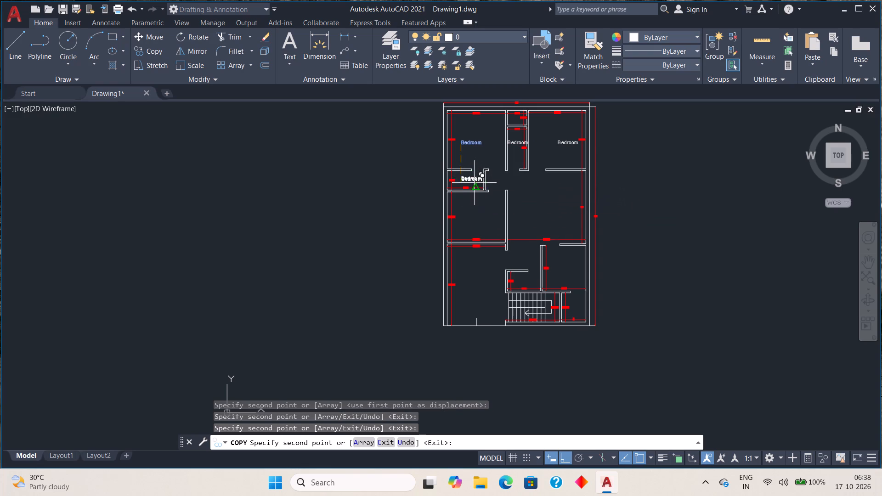
{"action": "left_click", "coordinate": [481, 216]}
{"action": "left_click", "coordinate": [484, 288]}
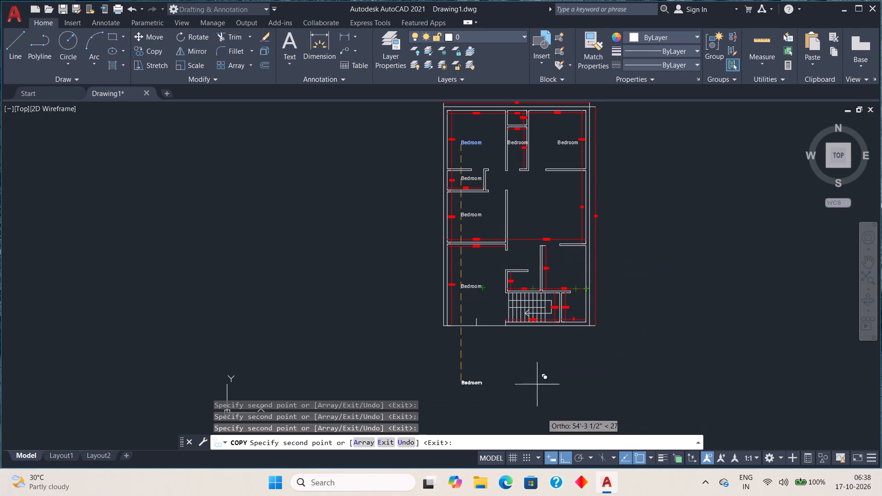
With ortho off, place Bedroom label copies in the 5' wide, 9'-2" wide, 6'-8" by 4'-2" and 16'-3" wide rooms, and finish copying.
{"action": "left_click", "coordinate": [565, 457]}
{"action": "scroll", "coordinate": [591, 314], "scroll_direction": "up", "scroll_amount": 3}
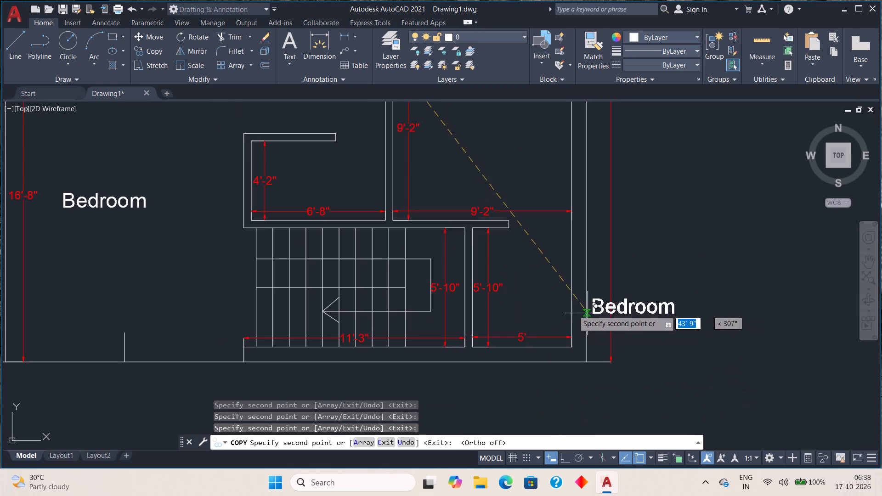
{"action": "left_click", "coordinate": [488, 303]}
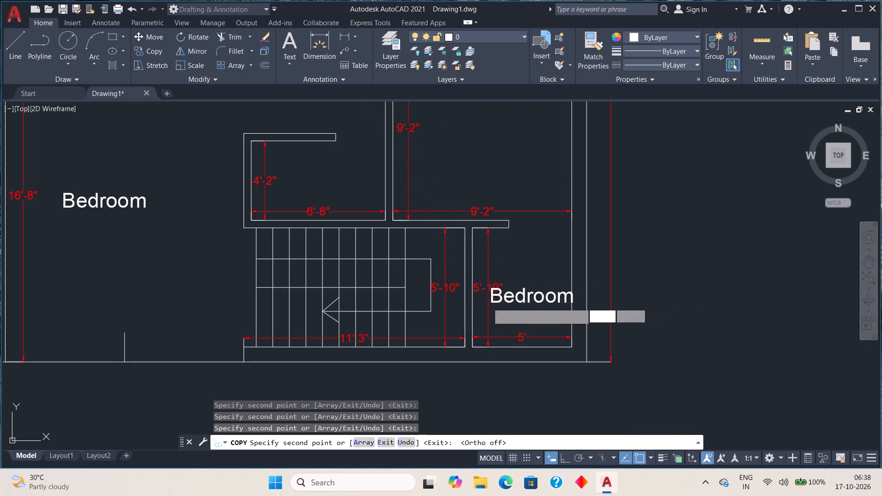
{"action": "middle_click_drag", "start_coordinate": [465, 256], "coordinate": [452, 406]}
{"action": "left_click", "coordinate": [434, 293]}
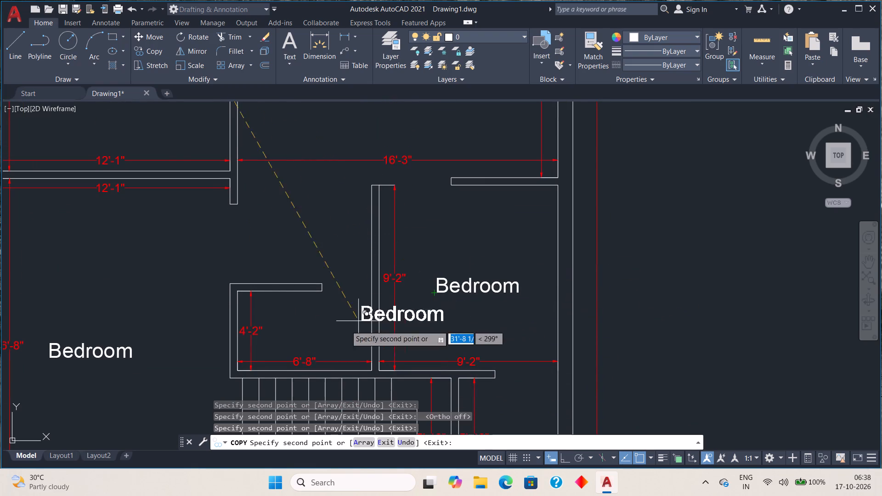
{"action": "left_click", "coordinate": [272, 332]}
{"action": "scroll", "coordinate": [318, 230], "scroll_direction": "down", "scroll_amount": 2}
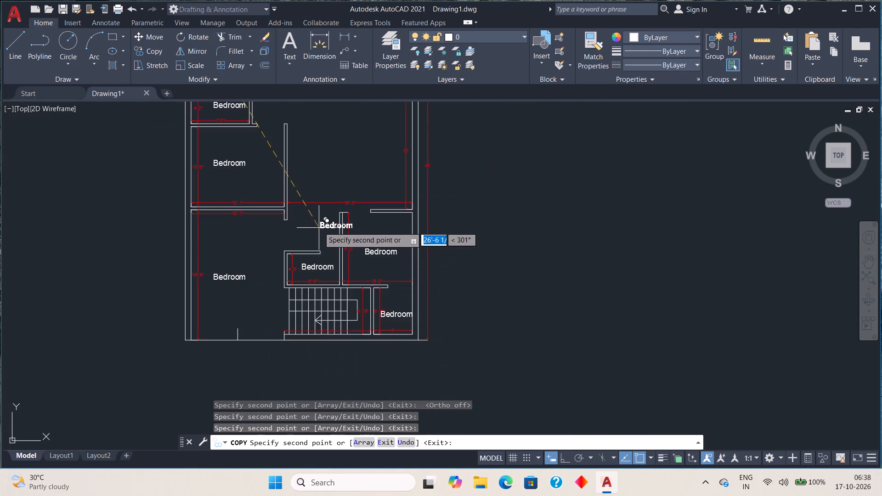
{"action": "middle_click_drag", "start_coordinate": [321, 242], "coordinate": [327, 439]}
{"action": "middle_click_drag", "start_coordinate": [334, 347], "coordinate": [341, 279]}
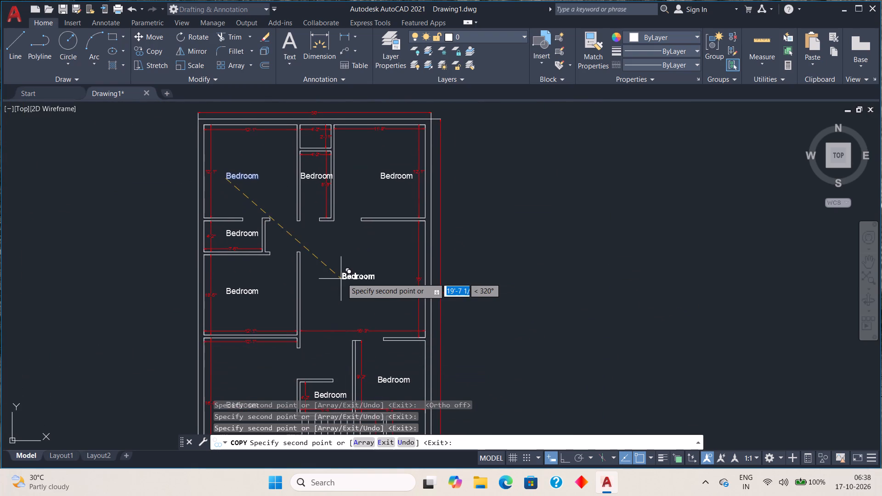
{"action": "left_click", "coordinate": [344, 277]}
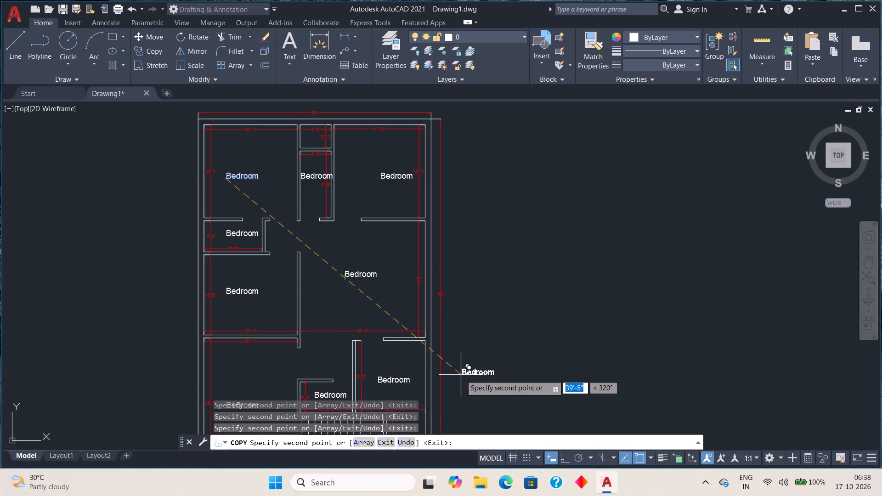
{"action": "key", "text": "Escape"}
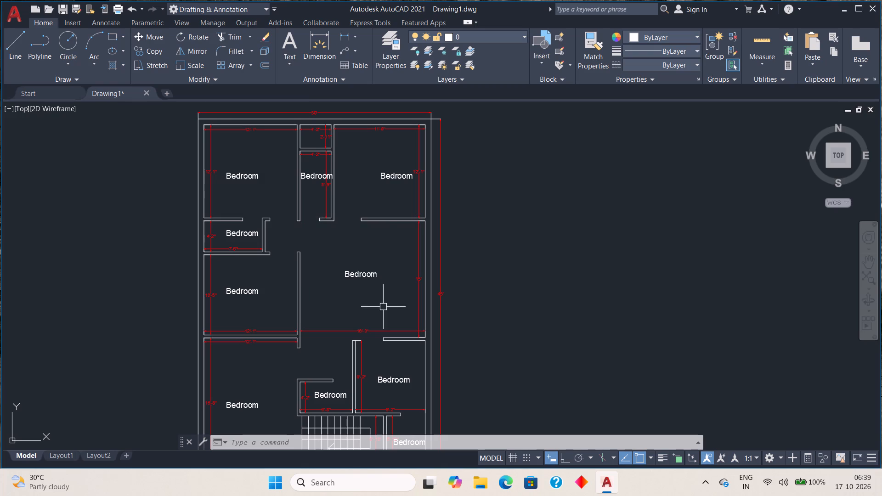
Change the Bedroom label in the 5' by 5'-10" room beside the staircase to "Wash".
{"action": "scroll", "coordinate": [384, 311], "scroll_direction": "down", "scroll_amount": 2}
{"action": "middle_click_drag", "start_coordinate": [365, 360], "coordinate": [358, 327]}
{"action": "scroll", "coordinate": [406, 332], "scroll_direction": "up", "scroll_amount": 4}
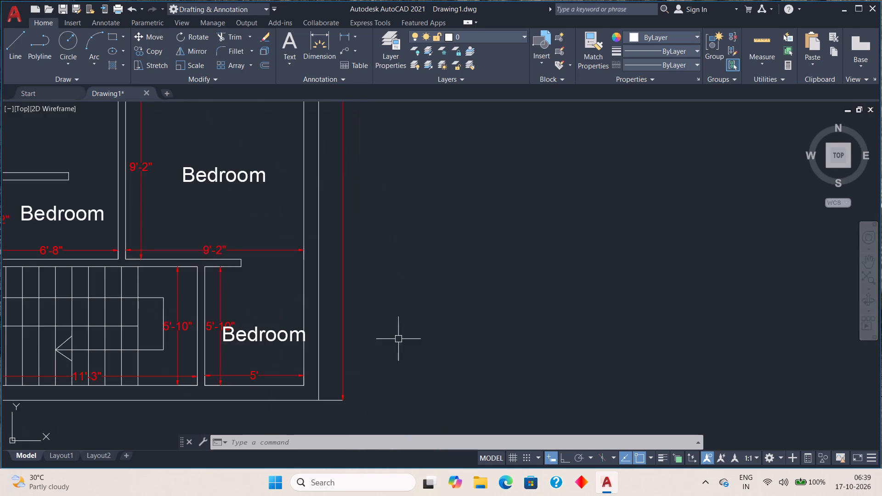
{"action": "scroll", "coordinate": [387, 350], "scroll_direction": "down", "scroll_amount": 1}
{"action": "middle_click_drag", "start_coordinate": [345, 350], "coordinate": [459, 356]}
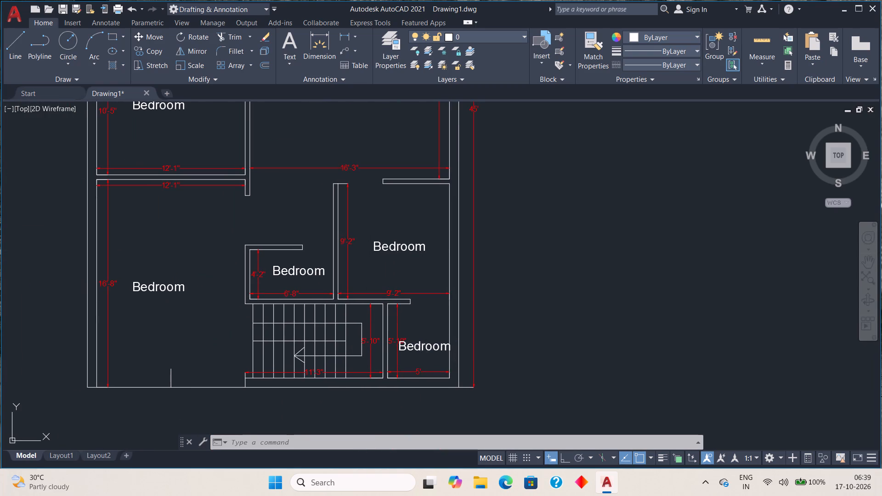
{"action": "double_click", "coordinate": [425, 347]}
{"action": "left_click", "coordinate": [448, 346]}
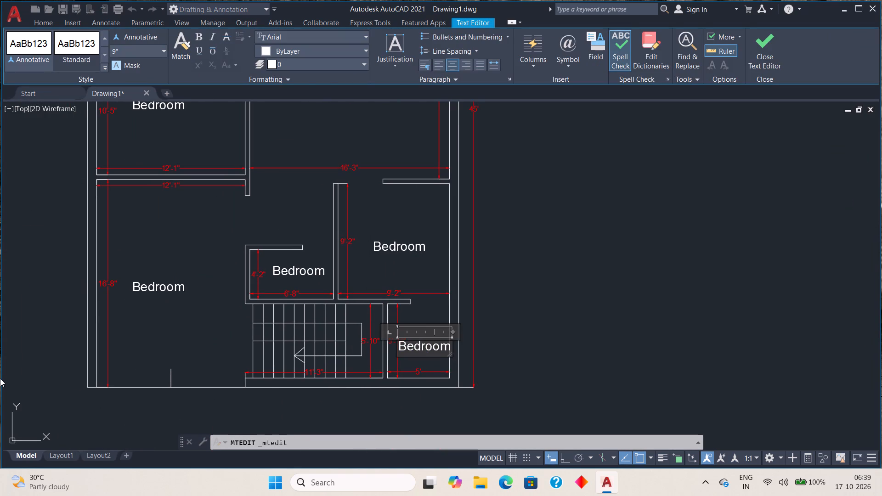
{"action": "key", "text": "BackSpace"}
{"action": "key", "text": "BackSpace"}
{"action": "key", "text": "BackSpace"}
{"action": "key", "text": "BackSpace"}
{"action": "key", "text": "BackSpace"}
{"action": "key", "text": "BackSpace"}
{"action": "key", "text": "BackSpace"}
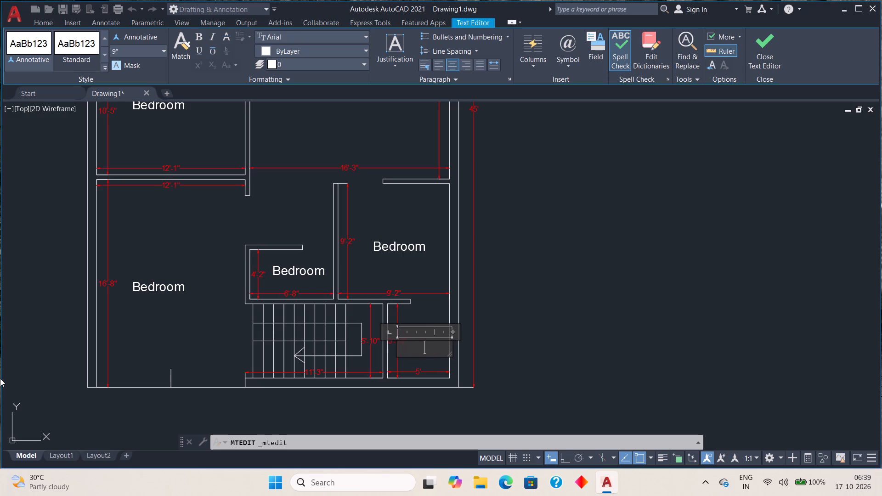
{"action": "key", "text": "w"}
{"action": "type", "text": "ash"}
{"action": "key", "text": "space"}
{"action": "left_click", "coordinate": [555, 347]}
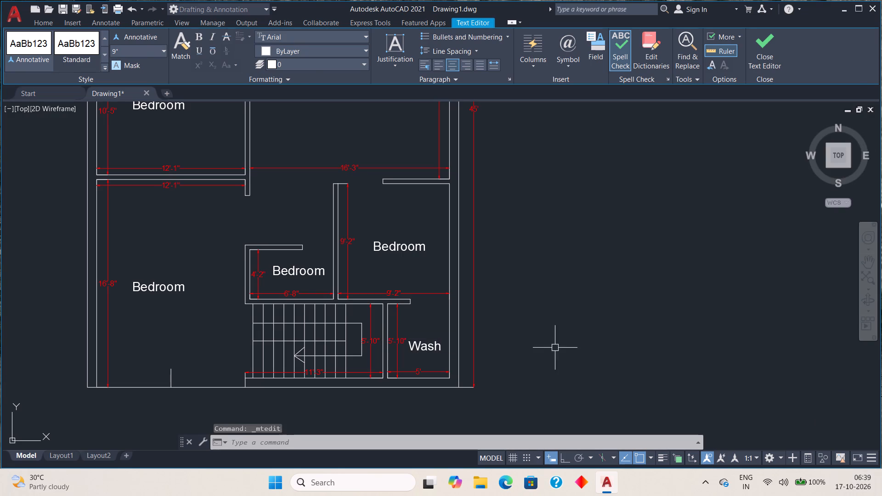
Move the Wash label about 6", mostly upward and slightly left, within its room, and clear the selection.
{"action": "left_click", "coordinate": [432, 344]}
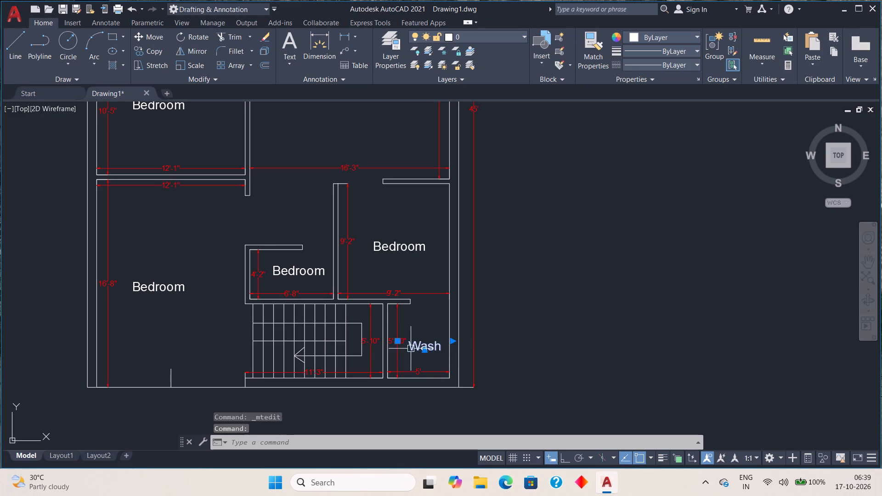
{"action": "left_click", "coordinate": [400, 340]}
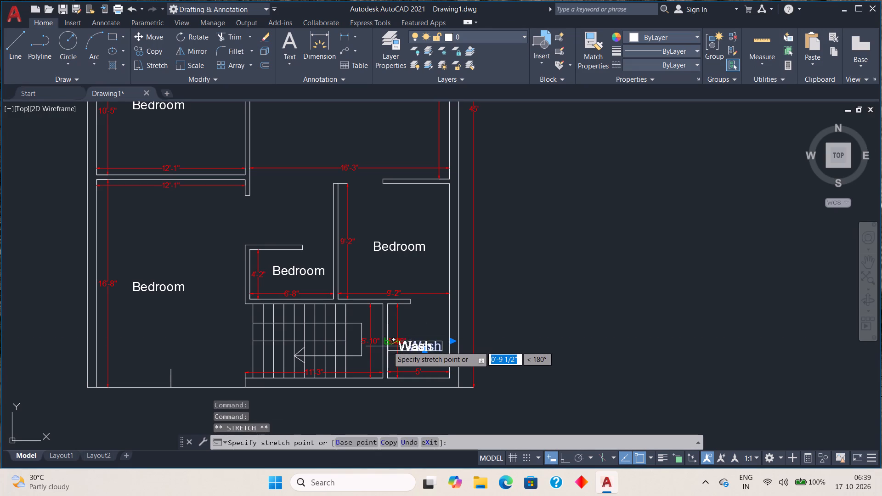
{"action": "scroll", "coordinate": [388, 343], "scroll_direction": "up", "scroll_amount": 4}
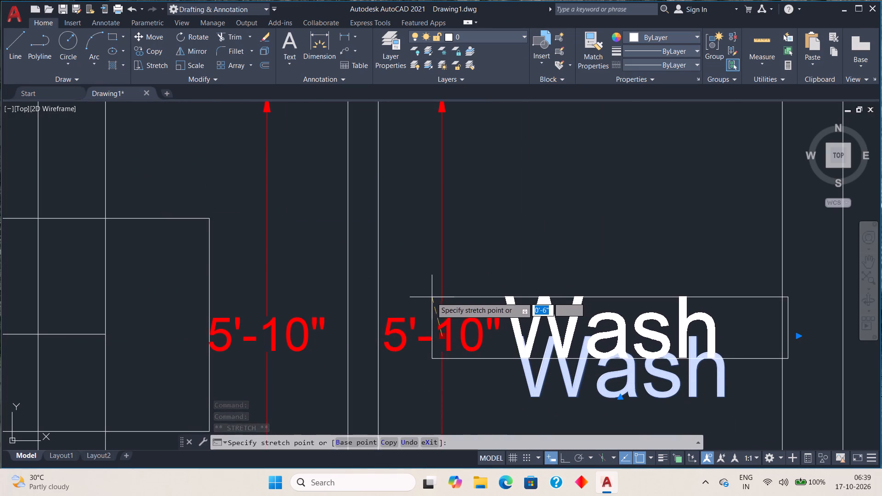
{"action": "left_click", "coordinate": [427, 298]}
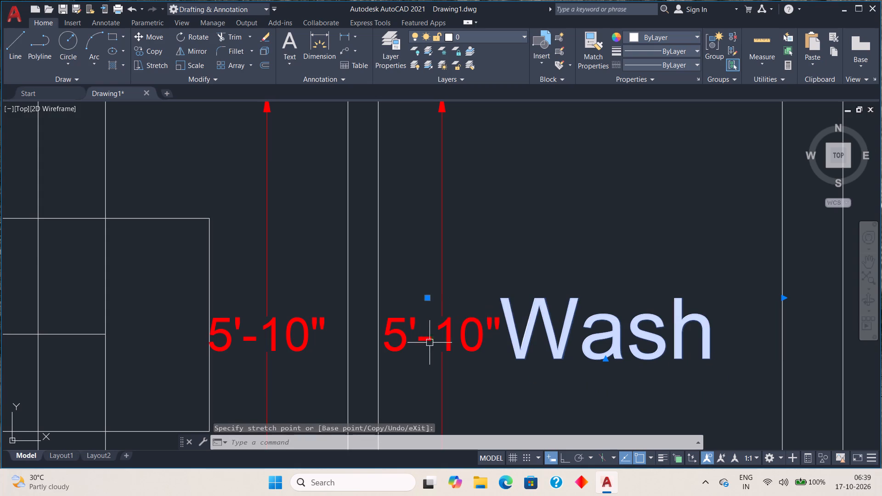
{"action": "scroll", "coordinate": [483, 286], "scroll_direction": "down", "scroll_amount": 4}
{"action": "left_click", "coordinate": [615, 282]}
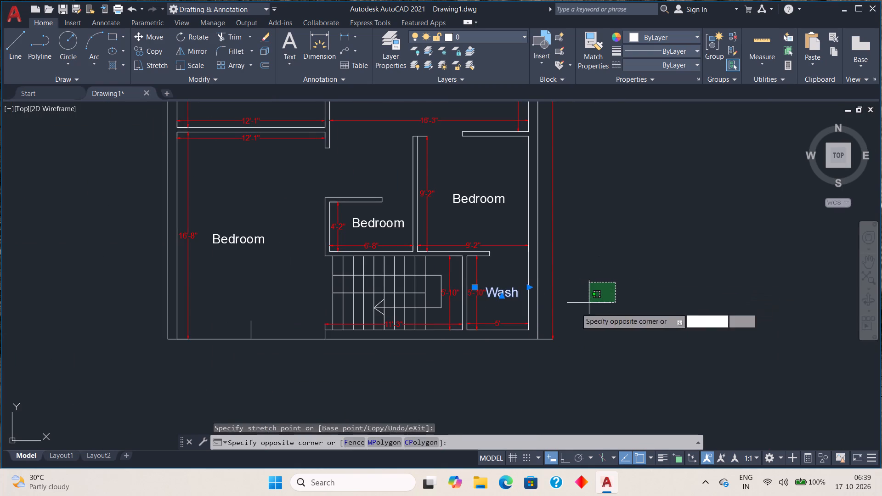
{"action": "key", "text": "Escape"}
{"action": "key", "text": "Escape"}
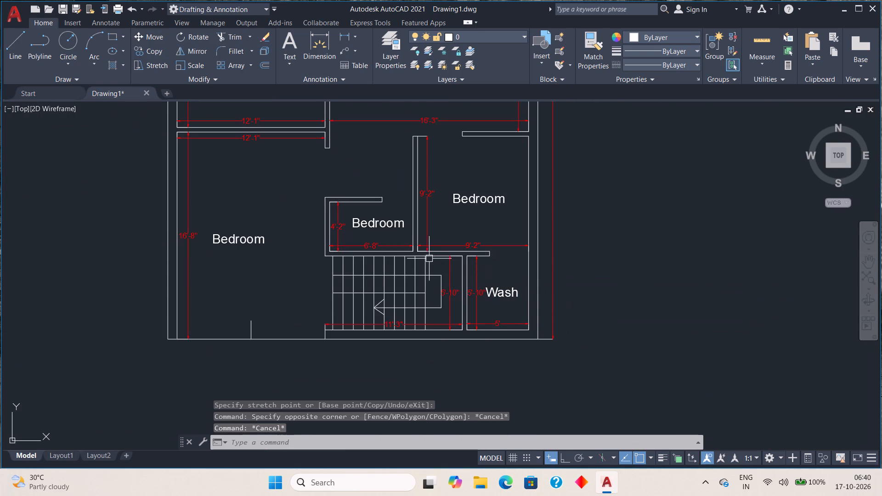
Change the Bedroom label in the 12'-1" by 16'-8" room at the plan's lower left to "Parking".
{"action": "middle_click_drag", "start_coordinate": [429, 259], "coordinate": [429, 292]}
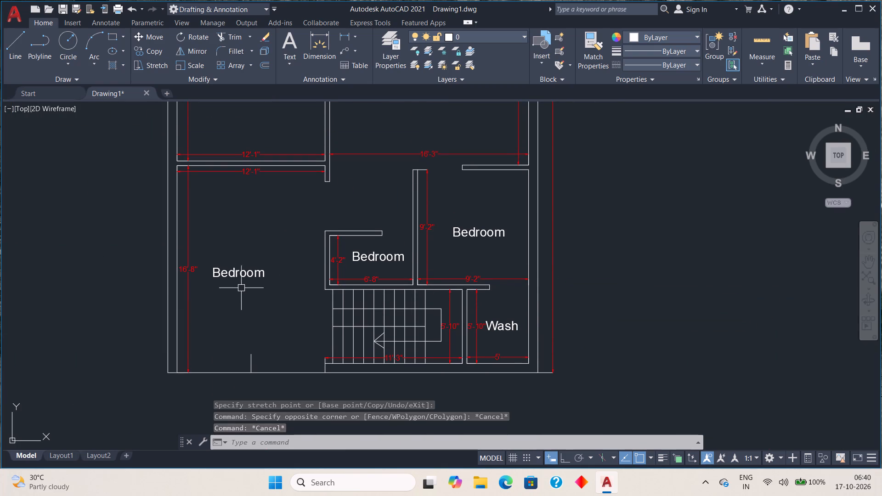
{"action": "double_click", "coordinate": [230, 275]}
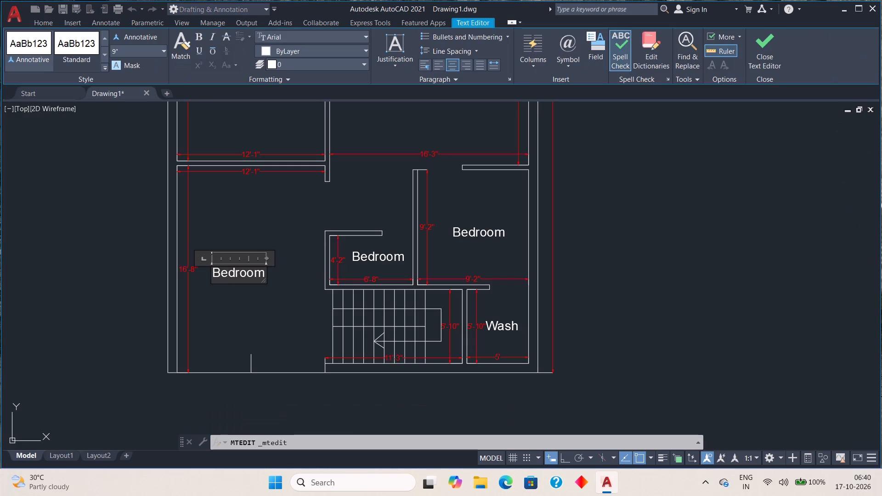
{"action": "left_click", "coordinate": [263, 271]}
{"action": "key", "text": "BackSpace"}
{"action": "key", "text": "BackSpace"}
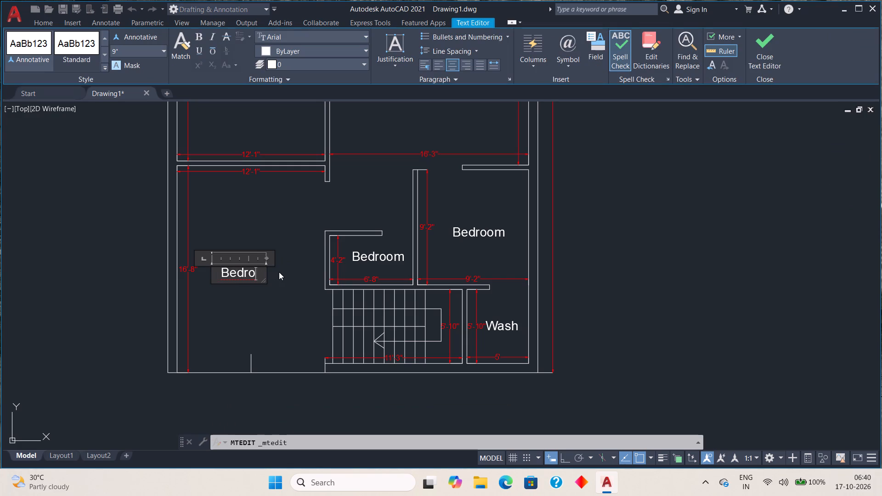
{"action": "key", "text": "BackSpace"}
{"action": "key", "text": "BackSpace"}
{"action": "key", "text": "BackSpace"}
{"action": "key", "text": "BackSpace"}
{"action": "key", "text": "BackSpace"}
{"action": "key", "text": "p"}
{"action": "type", "text": "ar"}
{"action": "type", "text": "king"}
{"action": "key", "text": "space"}
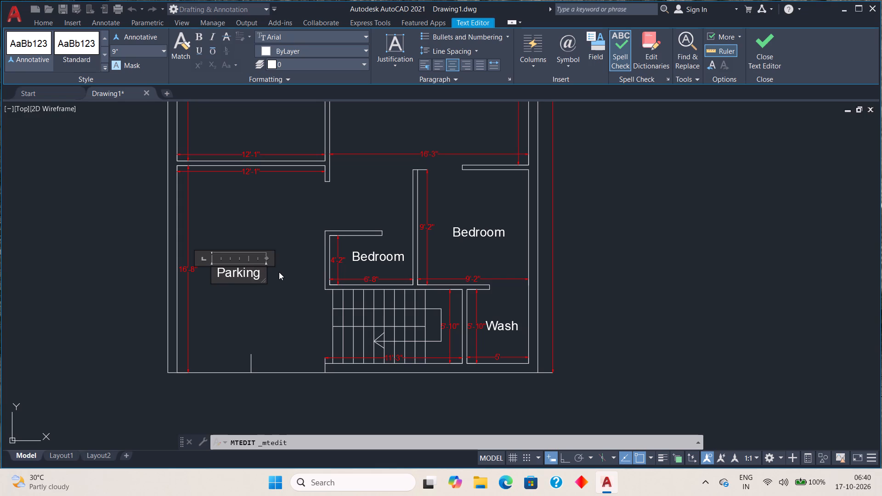
{"action": "left_click", "coordinate": [254, 329]}
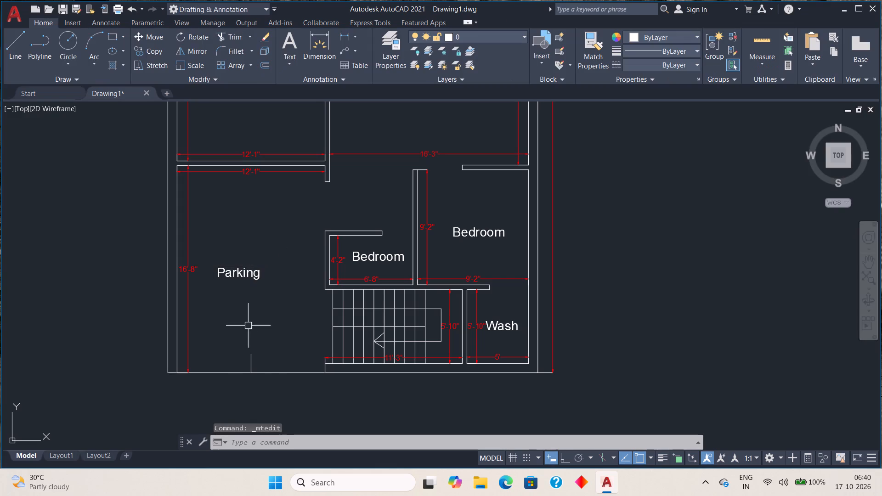
Move the Parking label about 1'-4" up and to the right, nearer the room's centre, and clear the selection.
{"action": "left_click", "coordinate": [248, 273]}
{"action": "left_click", "coordinate": [212, 265]}
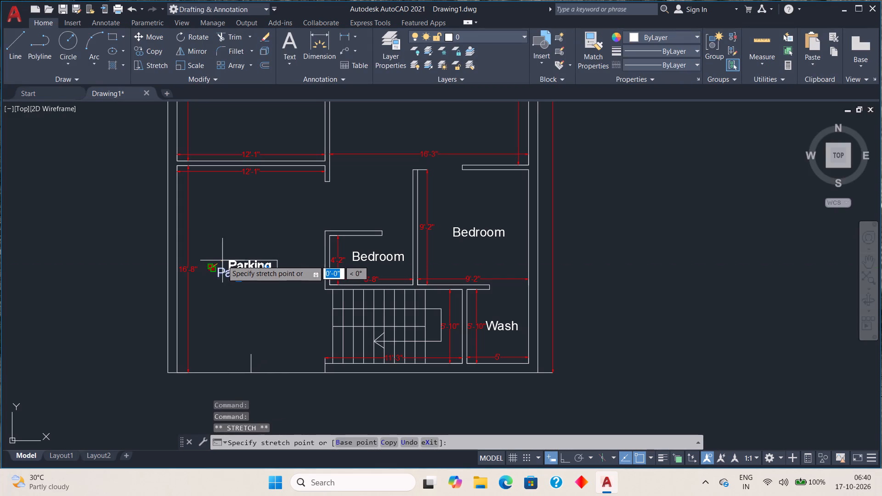
{"action": "scroll", "coordinate": [222, 260], "scroll_direction": "up", "scroll_amount": 2}
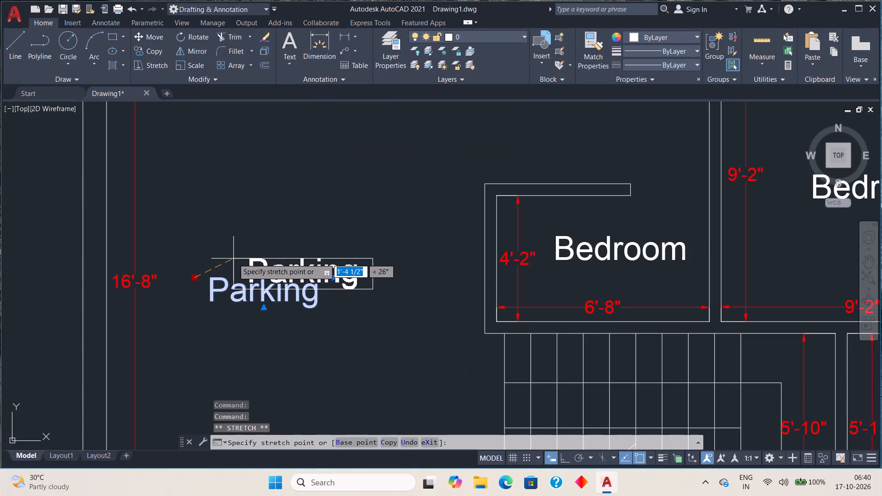
{"action": "left_click", "coordinate": [230, 259]}
{"action": "scroll", "coordinate": [300, 333], "scroll_direction": "down", "scroll_amount": 1}
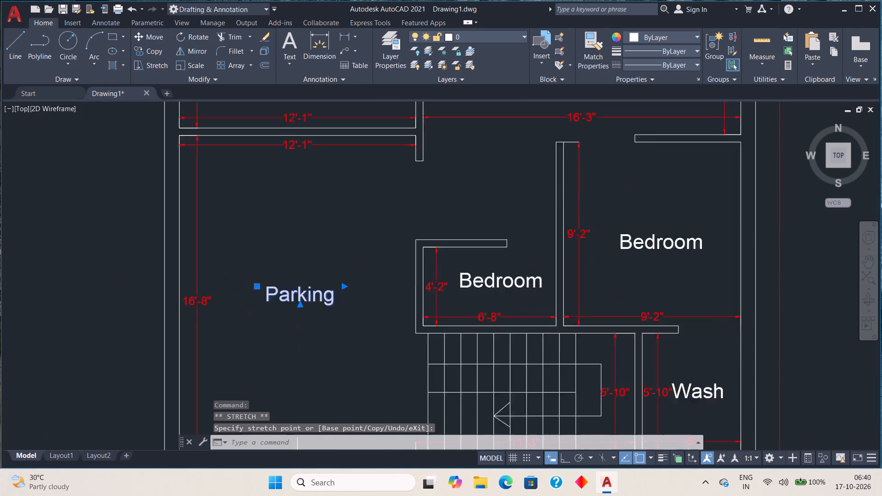
{"action": "scroll", "coordinate": [300, 333], "scroll_direction": "down", "scroll_amount": 2}
{"action": "key", "text": "Escape"}
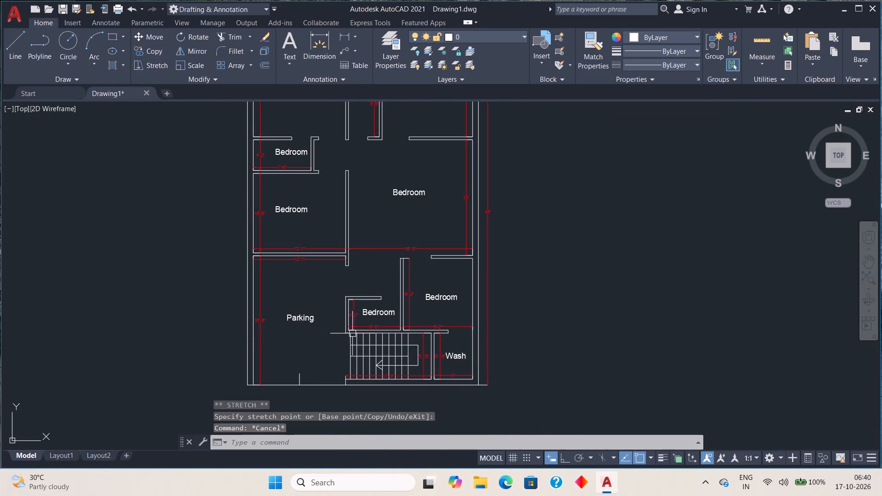
Change the Bedroom label in the 9'-2" by 9'-2" room above the Wash room to "Kitchan".
{"action": "middle_click_drag", "start_coordinate": [386, 325], "coordinate": [254, 348]}
{"action": "scroll", "coordinate": [252, 343], "scroll_direction": "up", "scroll_amount": 2}
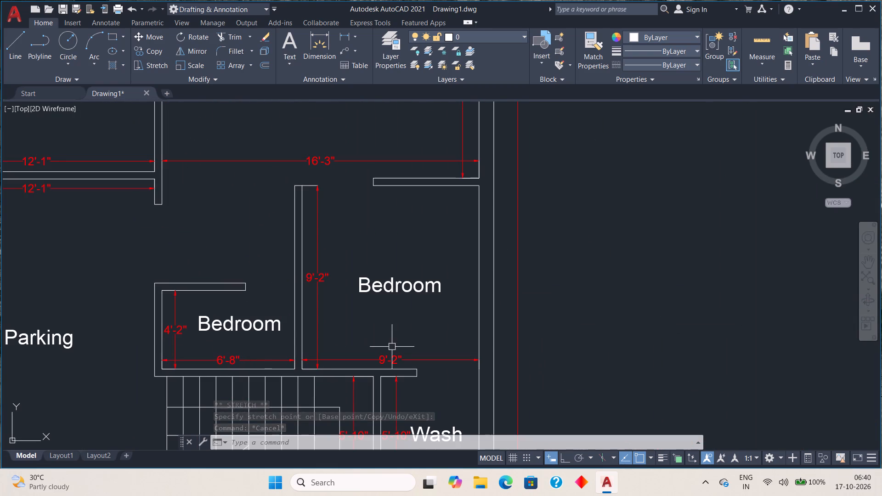
{"action": "middle_click_drag", "start_coordinate": [396, 345], "coordinate": [332, 360]}
{"action": "double_click", "coordinate": [346, 299]}
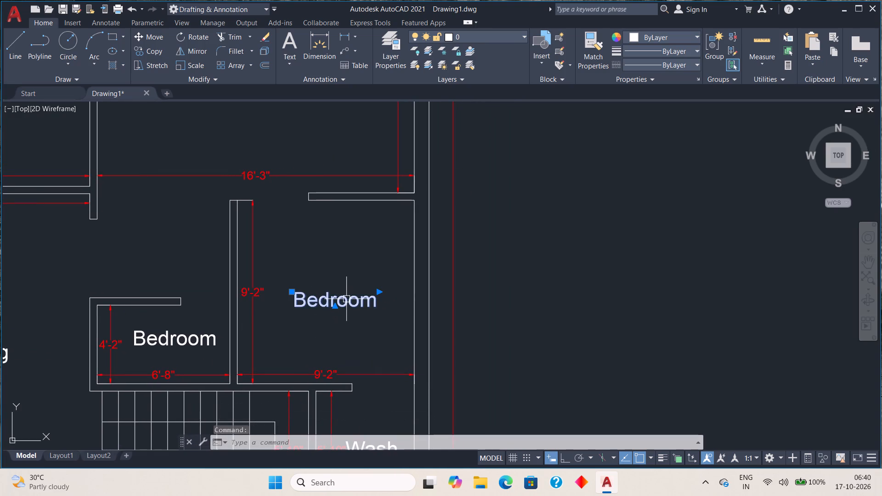
{"action": "left_click", "coordinate": [378, 299]}
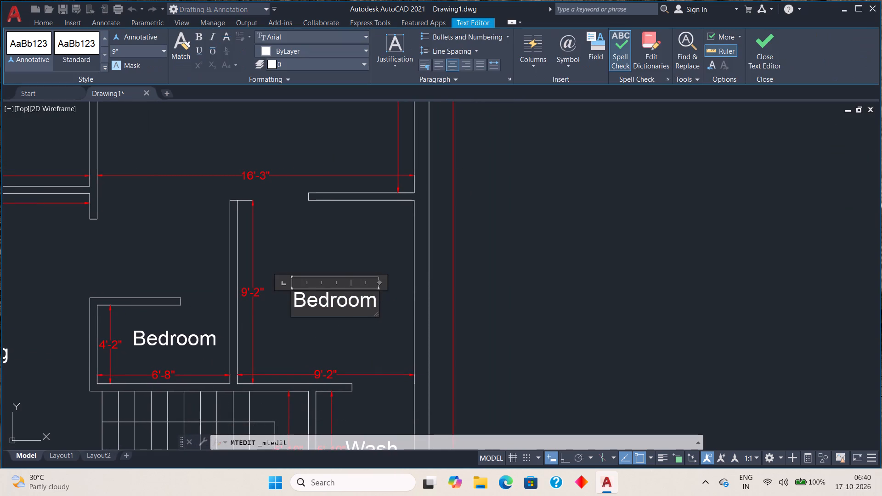
{"action": "left_click", "coordinate": [370, 299]}
{"action": "key", "text": "BackSpace"}
{"action": "key", "text": "BackSpace"}
{"action": "key", "text": "BackSpace"}
{"action": "key", "text": "BackSpace"}
{"action": "key", "text": "BackSpace"}
{"action": "key", "text": "BackSpace"}
{"action": "key", "text": "BackSpace"}
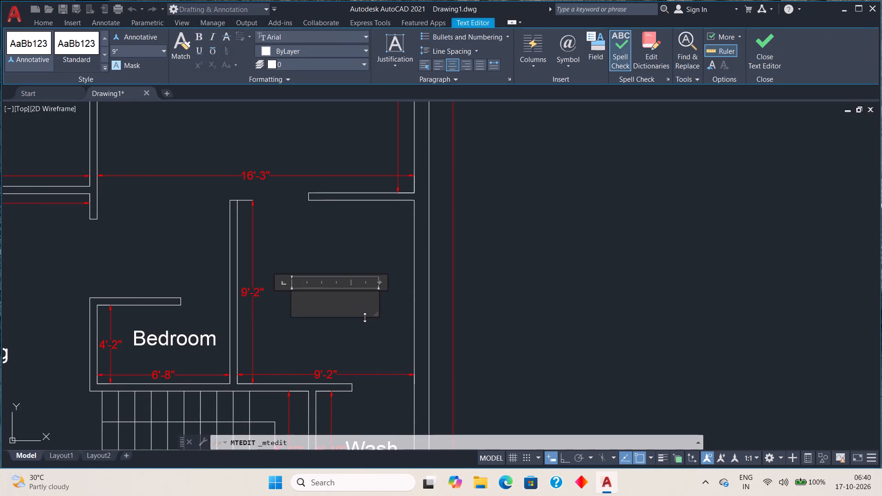
{"action": "key", "text": "k"}
{"action": "key", "text": "i"}
{"action": "type", "text": "tcha"}
{"action": "key", "text": "n"}
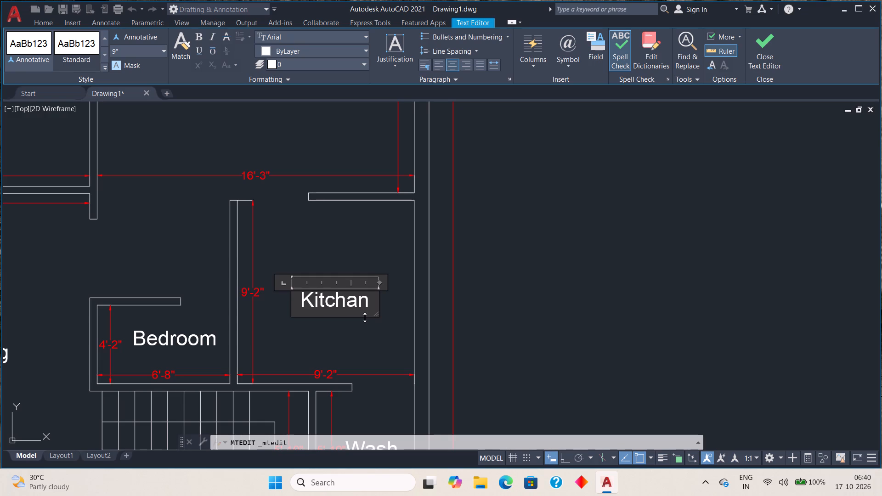
{"action": "key", "text": "space"}
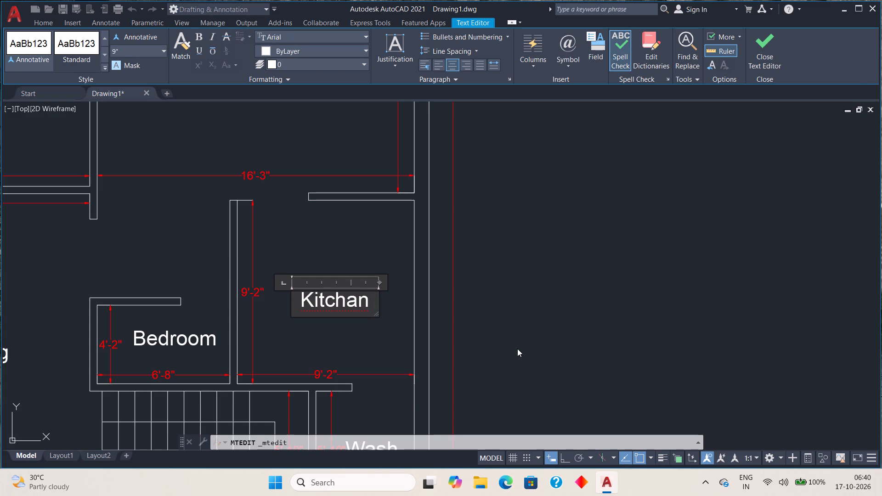
{"action": "left_click", "coordinate": [519, 348]}
Change the text of the Bedroom label in the 16'-3" by 15' room to "Living hall".
{"action": "scroll", "coordinate": [350, 362], "scroll_direction": "down", "scroll_amount": 1}
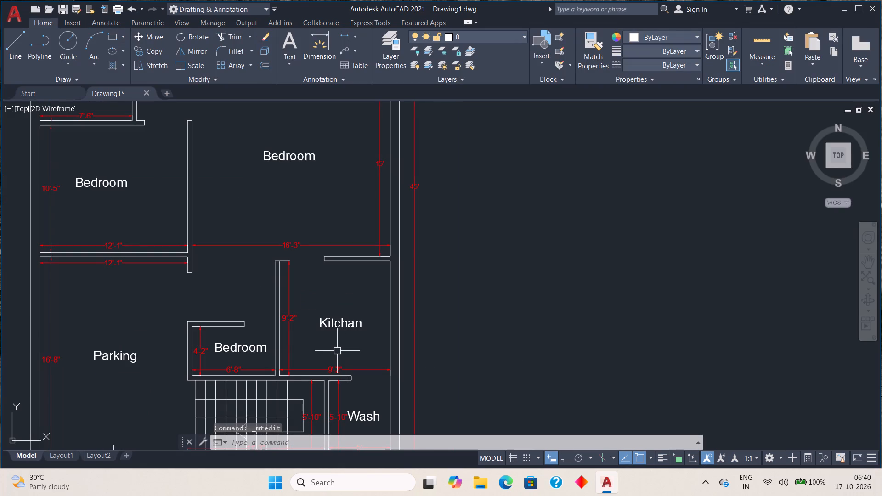
{"action": "scroll", "coordinate": [337, 351], "scroll_direction": "down", "scroll_amount": 1}
{"action": "middle_click_drag", "start_coordinate": [328, 318], "coordinate": [338, 381]}
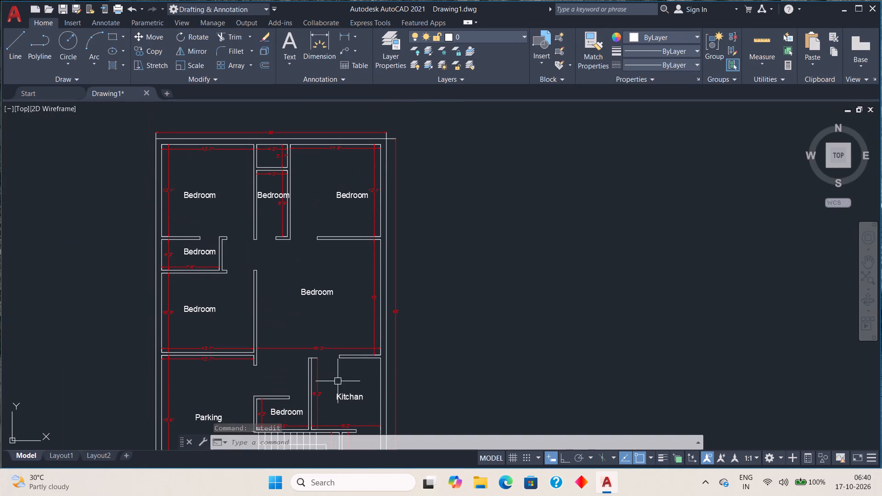
{"action": "middle_click_drag", "start_coordinate": [273, 346], "coordinate": [253, 390]}
{"action": "double_click", "coordinate": [295, 335]}
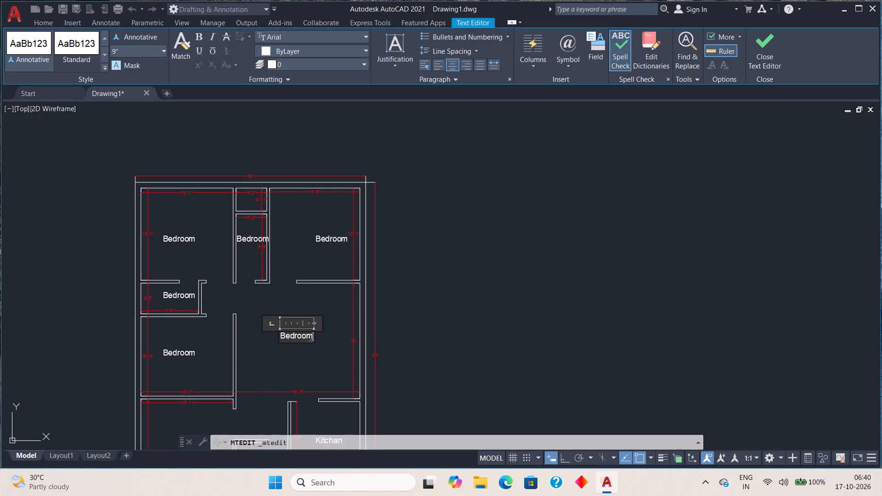
{"action": "left_click", "coordinate": [311, 335]}
{"action": "key", "text": "BackSpace"}
{"action": "key", "text": "BackSpace"}
{"action": "key", "text": "BackSpace"}
{"action": "key", "text": "BackSpace"}
{"action": "key", "text": "BackSpace"}
{"action": "key", "text": "BackSpace"}
{"action": "key", "text": "BackSpace"}
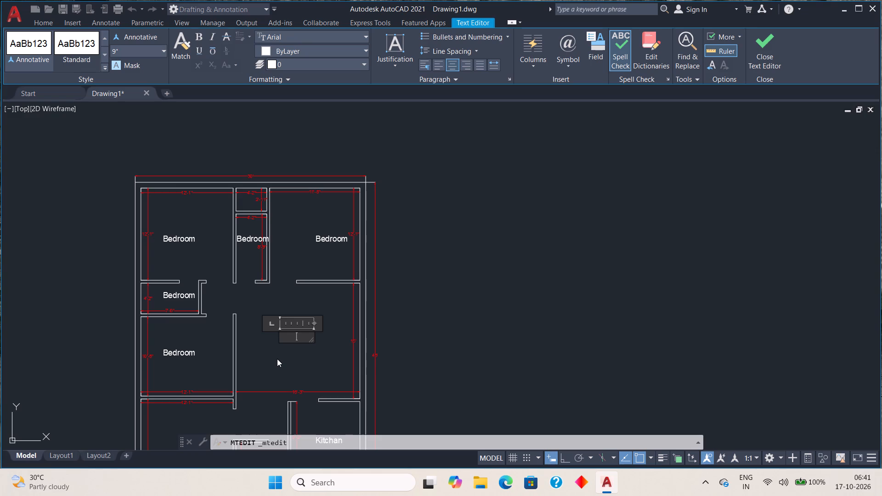
{"action": "key", "text": "l"}
{"action": "type", "text": "iv"}
{"action": "type", "text": "in"}
{"action": "type", "text": "g"}
{"action": "key", "text": "space"}
{"action": "type", "text": "hall"}
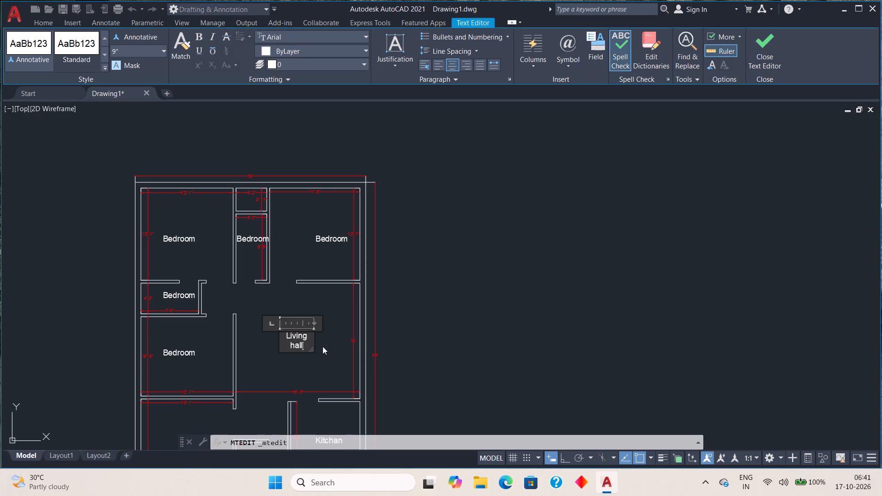
Widen the Living hall label's text frame so the name fits on one line, and finish editing.
{"action": "left_click_drag", "start_coordinate": [312, 342], "coordinate": [327, 340]}
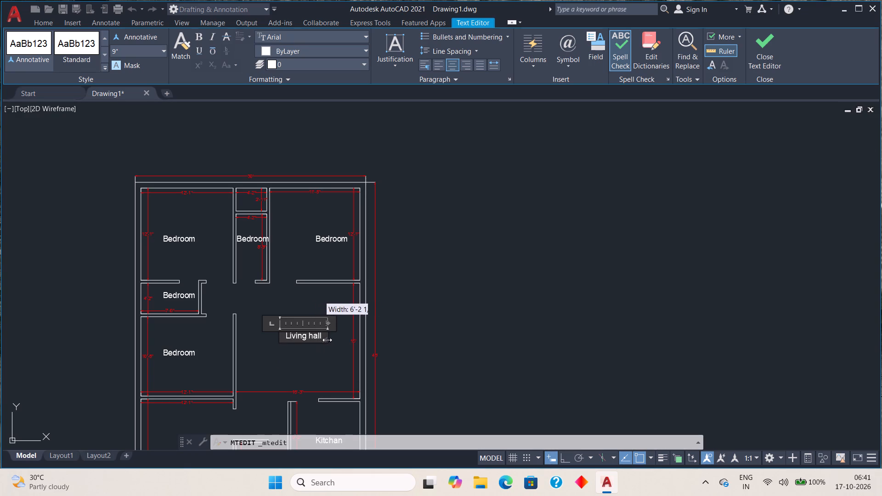
{"action": "left_click_drag", "start_coordinate": [327, 340], "coordinate": [333, 341]}
{"action": "left_click", "coordinate": [477, 353]}
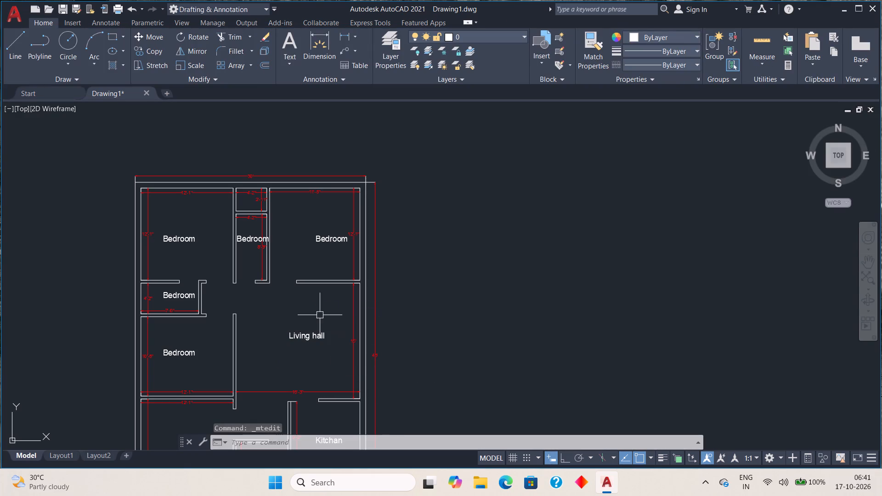
Move the Living hall label about 1' left and 1' down, nearer the room's centre, and clear the selection.
{"action": "scroll", "coordinate": [314, 338], "scroll_direction": "up", "scroll_amount": 2}
{"action": "scroll", "coordinate": [315, 351], "scroll_direction": "down", "scroll_amount": 2}
{"action": "middle_click_drag", "start_coordinate": [322, 359], "coordinate": [489, 319]}
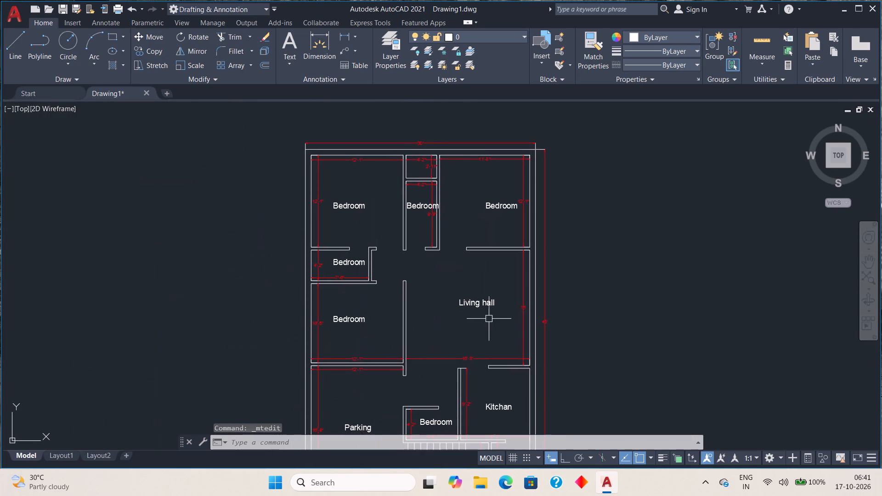
{"action": "left_click", "coordinate": [488, 304]}
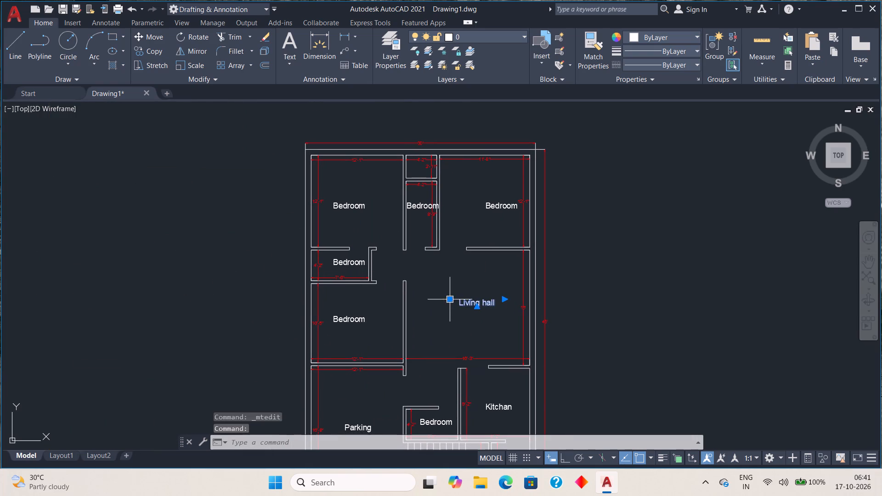
{"action": "left_click", "coordinate": [450, 299]}
{"action": "left_click", "coordinate": [442, 307]}
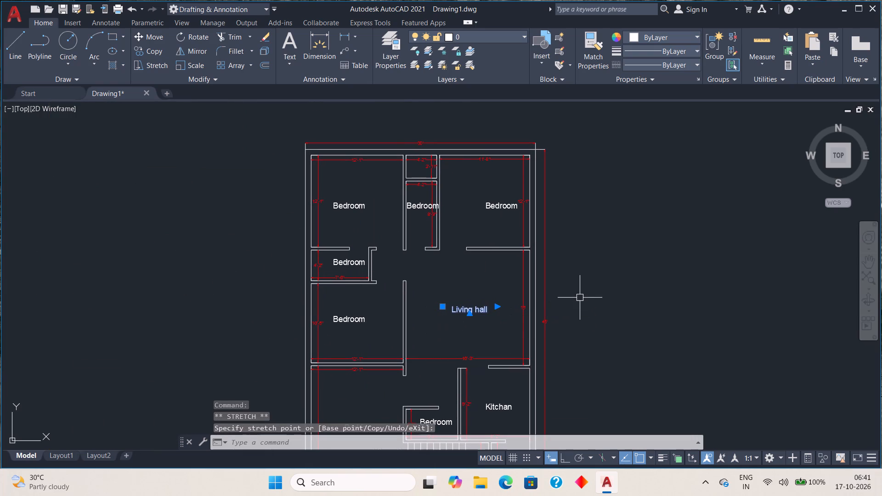
{"action": "key", "text": "Escape"}
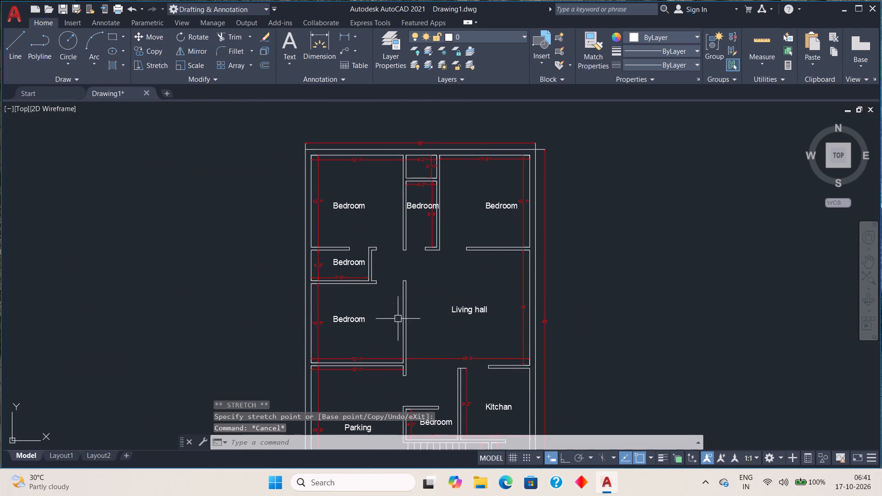
{"action": "middle_click_drag", "start_coordinate": [400, 319], "coordinate": [418, 287]}
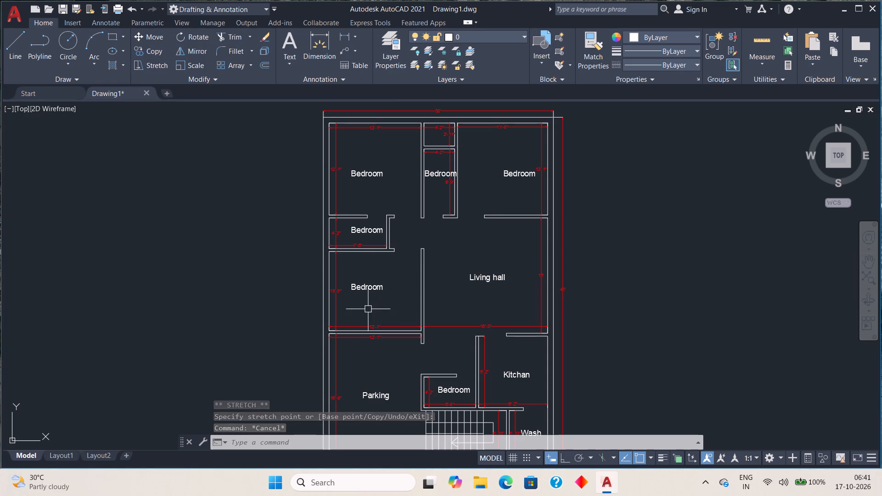
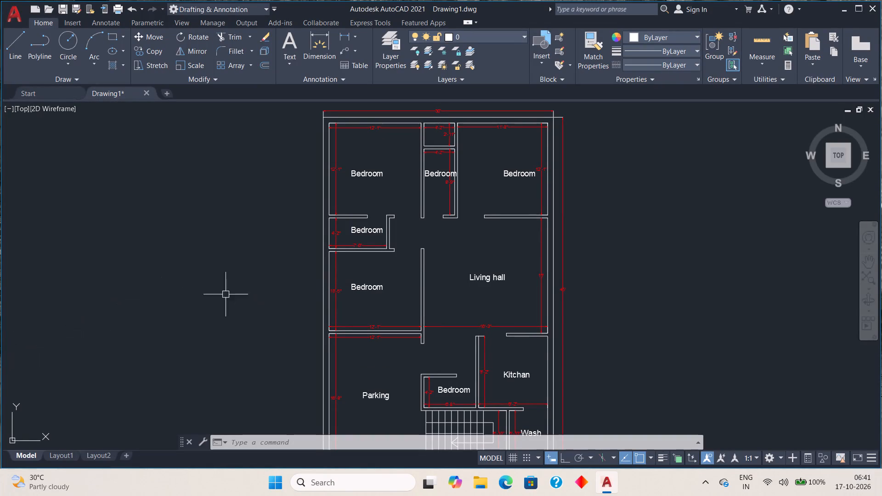
Move the Bedroom label in the 12'-1" by 10'-5" room about 1'-8" toward the room's centre and clear the selection.
{"action": "middle_click_drag", "start_coordinate": [456, 264], "coordinate": [443, 292]}
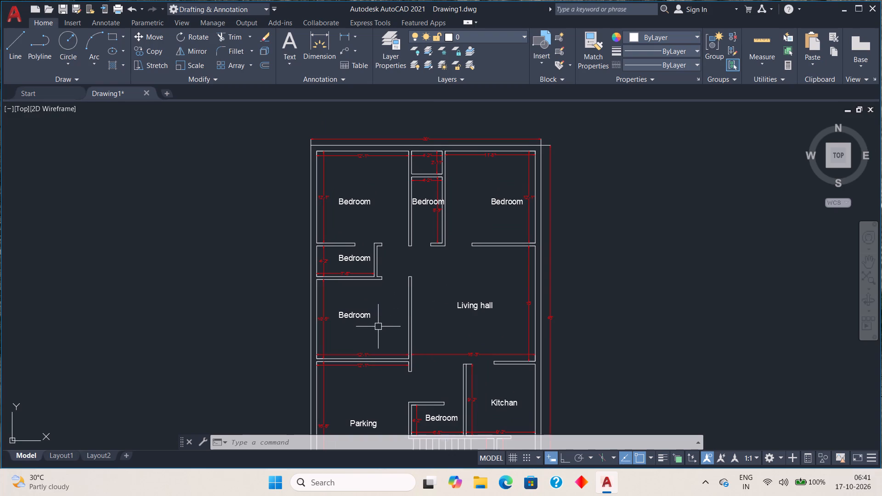
{"action": "middle_click_drag", "start_coordinate": [377, 318], "coordinate": [385, 276]}
{"action": "scroll", "coordinate": [374, 276], "scroll_direction": "up", "scroll_amount": 2}
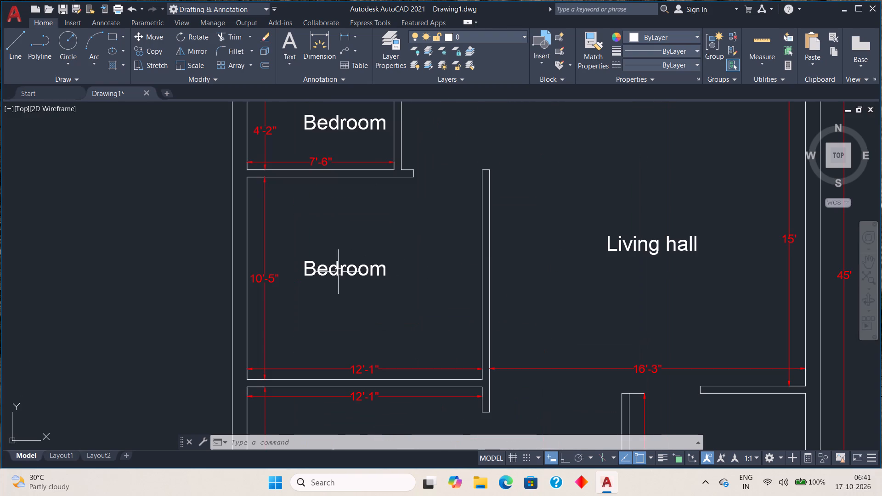
{"action": "left_click", "coordinate": [338, 272]}
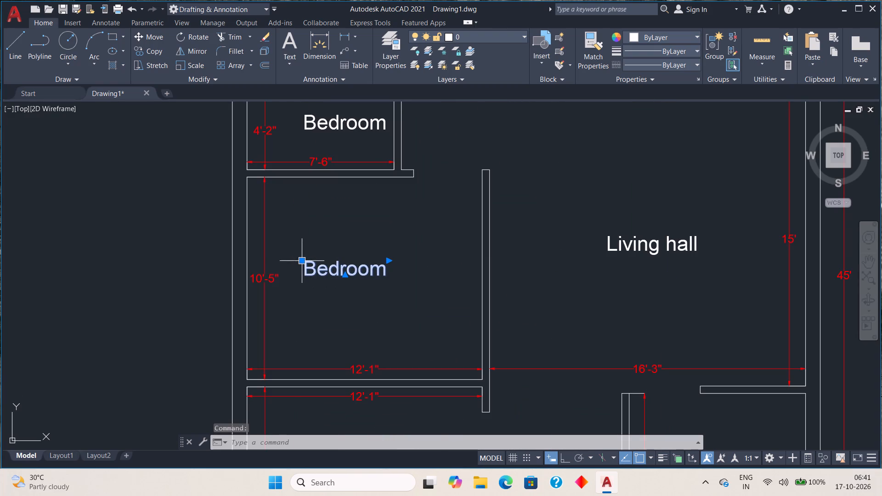
{"action": "left_click", "coordinate": [304, 261]}
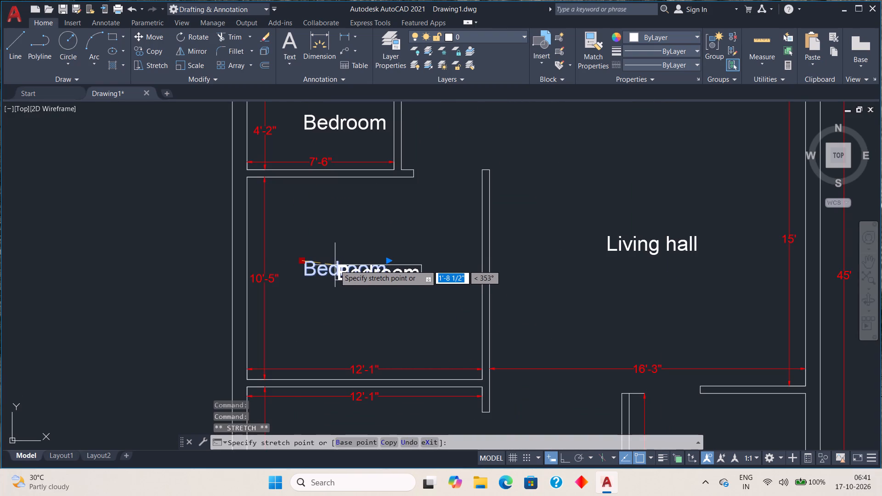
{"action": "left_click", "coordinate": [334, 270]}
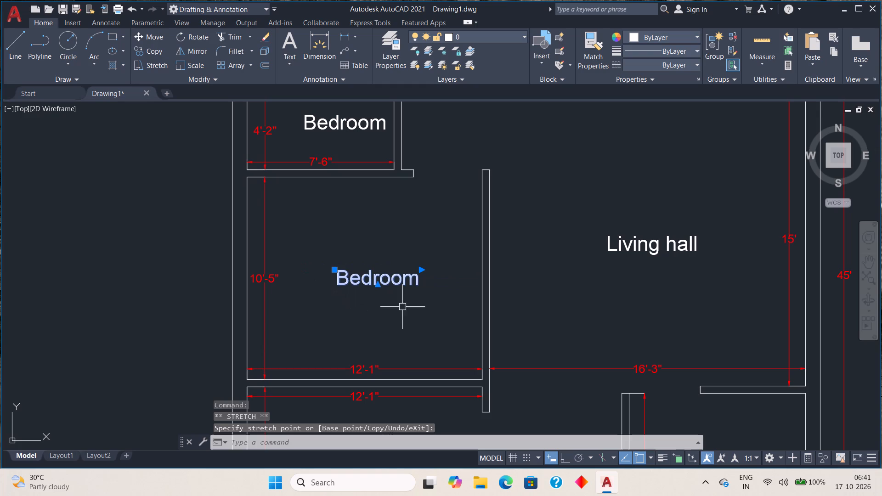
{"action": "key", "text": "Escape"}
Move the Bedroom label in the 12'-1" by 12'-1" room about 1' right, nearer the room's centre, and clear the selection.
{"action": "scroll", "coordinate": [416, 288], "scroll_direction": "down", "scroll_amount": 1}
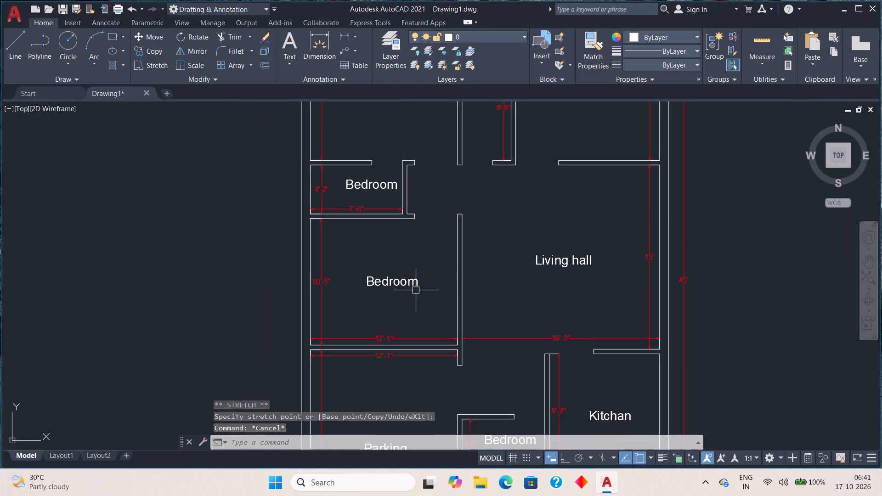
{"action": "middle_click_drag", "start_coordinate": [416, 259], "coordinate": [388, 352]}
{"action": "left_click", "coordinate": [338, 186]}
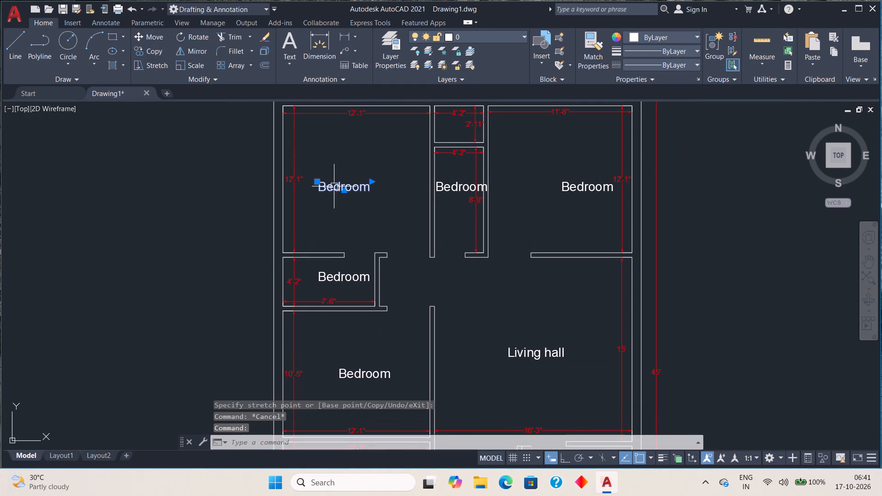
{"action": "left_click", "coordinate": [318, 180]}
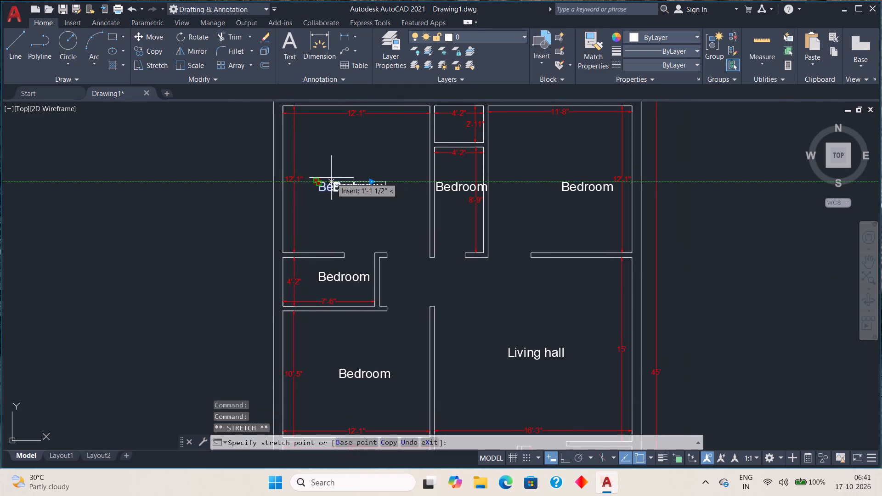
{"action": "left_click", "coordinate": [332, 178]}
{"action": "key", "text": "Escape"}
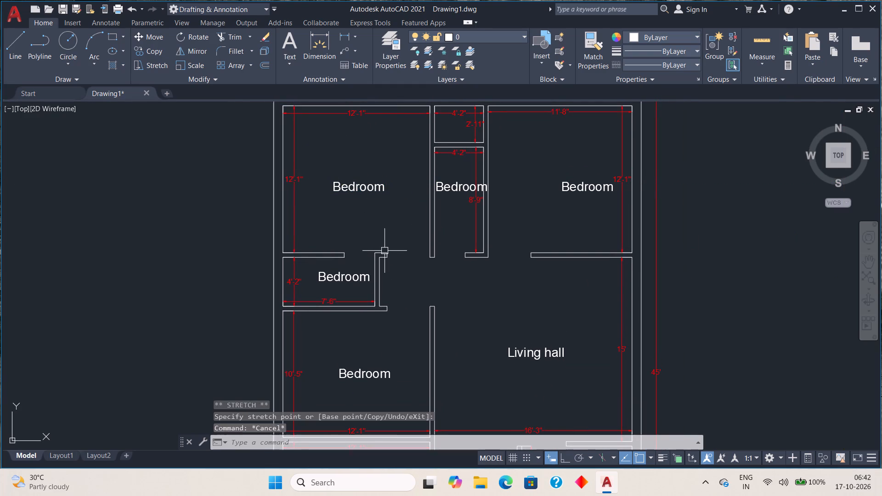
Shift the Bedroom label in the 12'-1" by 10'-5" room about 6 1/2" straight left and clear the selection.
{"action": "left_click", "coordinate": [362, 378]}
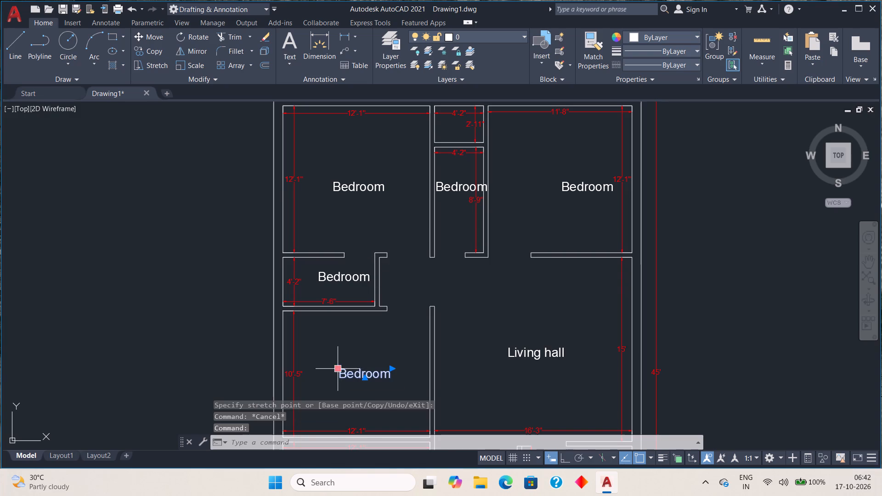
{"action": "left_click", "coordinate": [337, 368]}
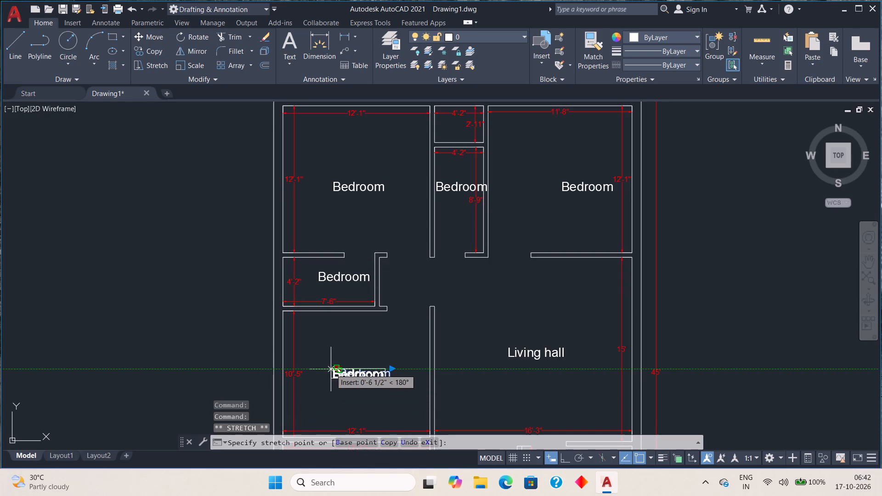
{"action": "left_click", "coordinate": [331, 369]}
{"action": "key", "text": "Escape"}
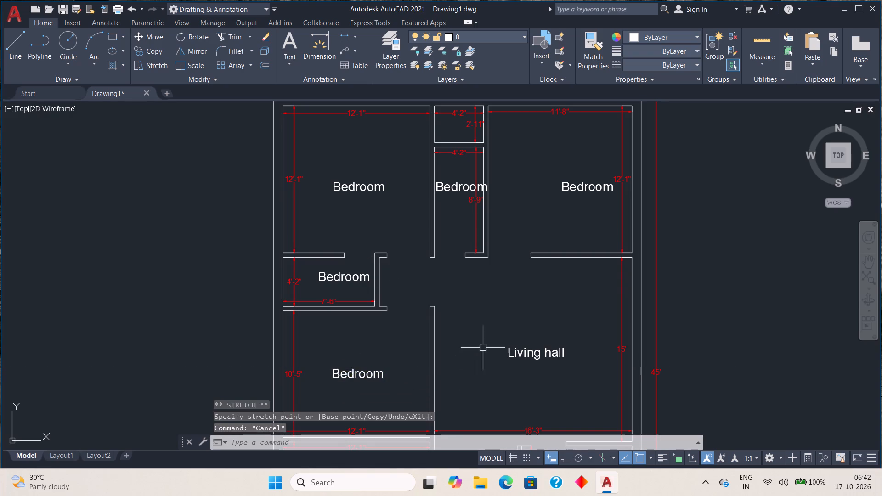
Move the Bedroom label in the 11'-8" by 12'-1" room about 1'-9" left, nearer the room's centre, and clear the selection.
{"action": "middle_click_drag", "start_coordinate": [488, 302], "coordinate": [362, 355]}
{"action": "left_click", "coordinate": [463, 239]}
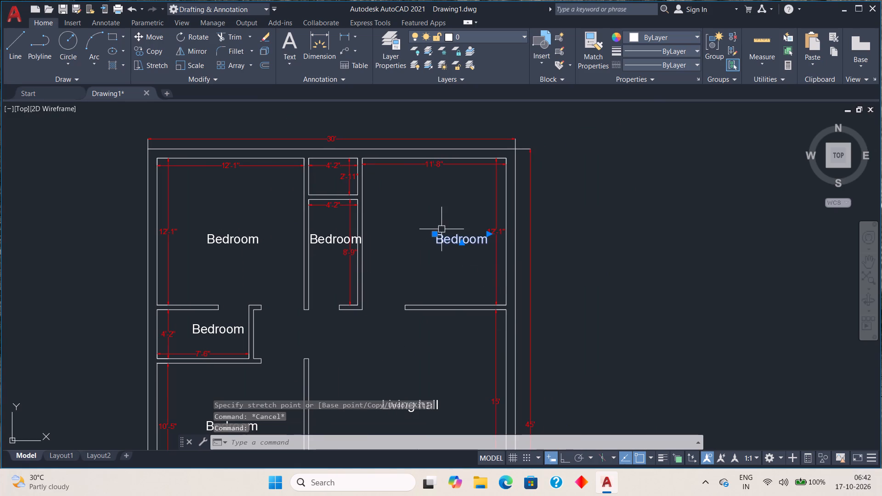
{"action": "left_click", "coordinate": [435, 234]}
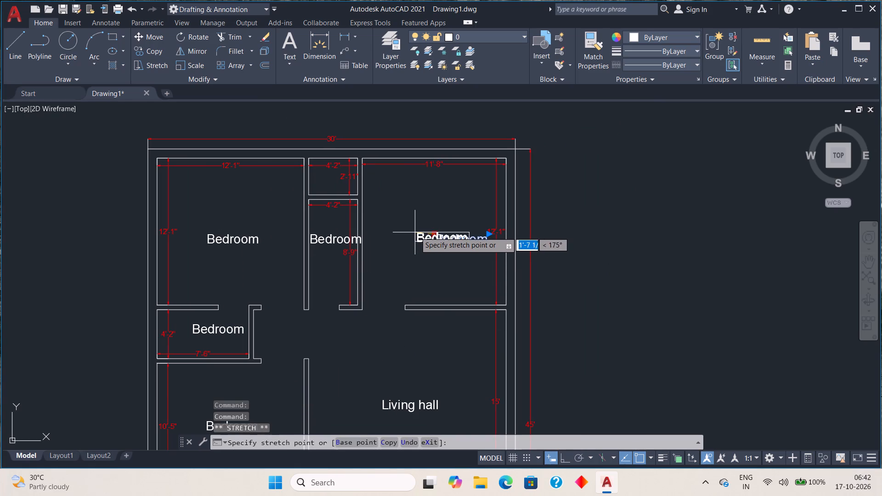
{"action": "left_click", "coordinate": [413, 232]}
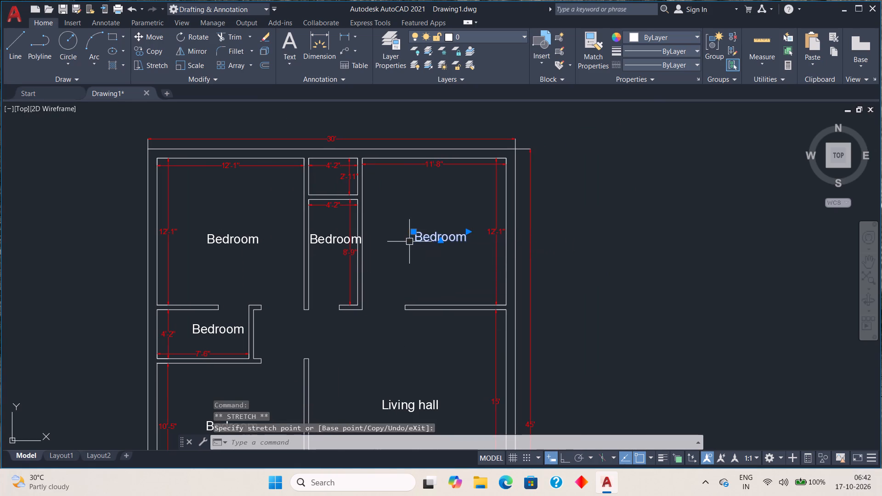
{"action": "key", "text": "Escape"}
Change the Bedroom label in the 12'-1" by 12'-1" room to "Bedroom 01" and widen its text frame so the name fits on one line.
{"action": "scroll", "coordinate": [413, 260], "scroll_direction": "down", "scroll_amount": 1}
{"action": "middle_click_drag", "start_coordinate": [402, 273], "coordinate": [412, 263]}
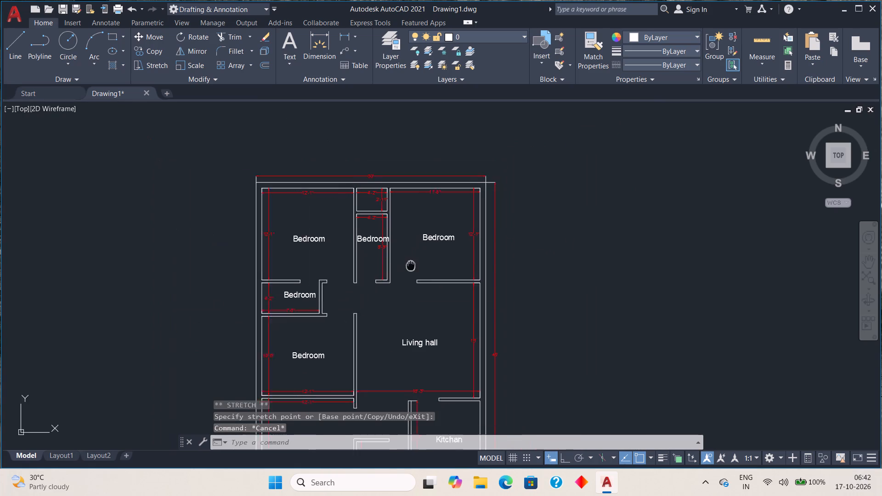
{"action": "middle_click_drag", "start_coordinate": [412, 263], "coordinate": [435, 243]}
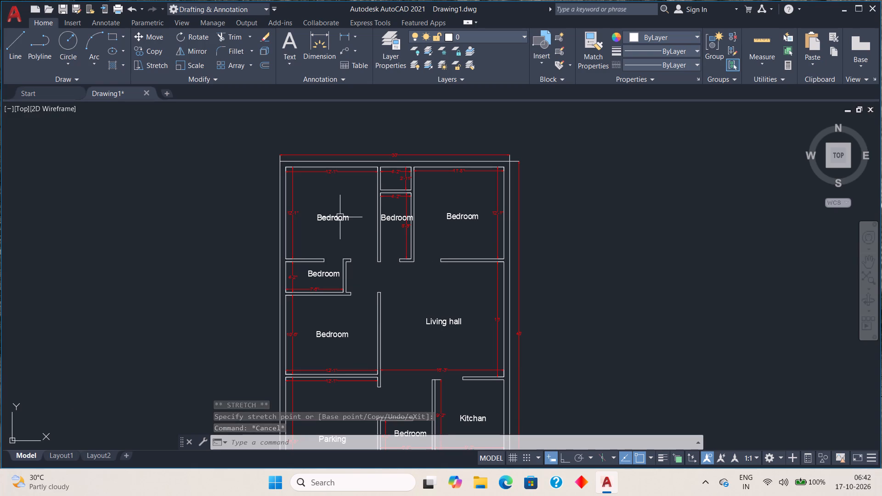
{"action": "double_click", "coordinate": [339, 219]}
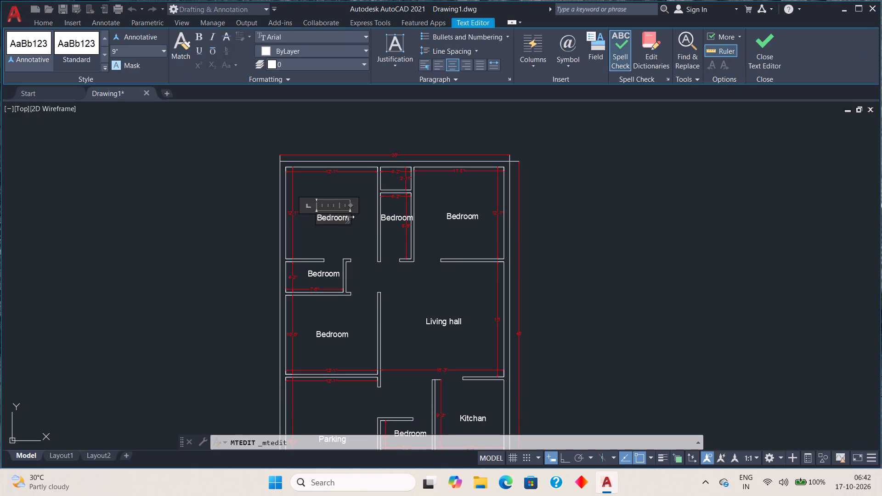
{"action": "scroll", "coordinate": [345, 216], "scroll_direction": "up", "scroll_amount": 2}
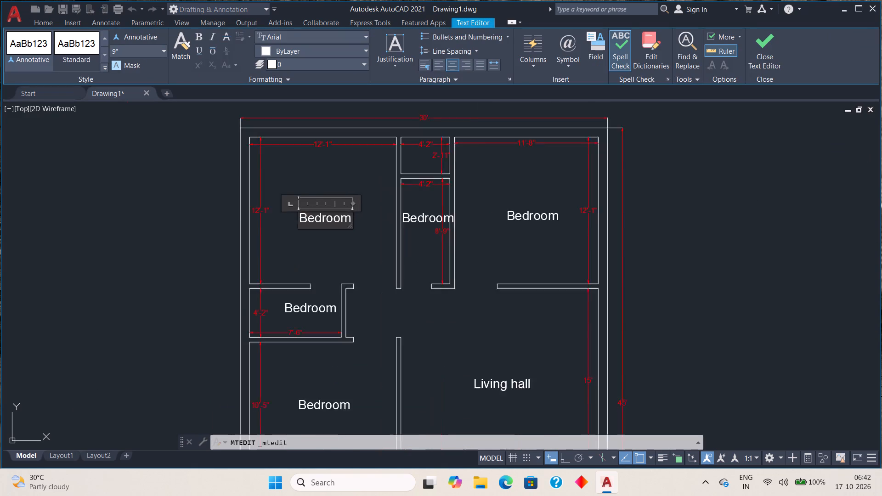
{"action": "scroll", "coordinate": [345, 216], "scroll_direction": "up", "scroll_amount": 2}
{"action": "left_click", "coordinate": [366, 220]}
{"action": "key", "text": "space"}
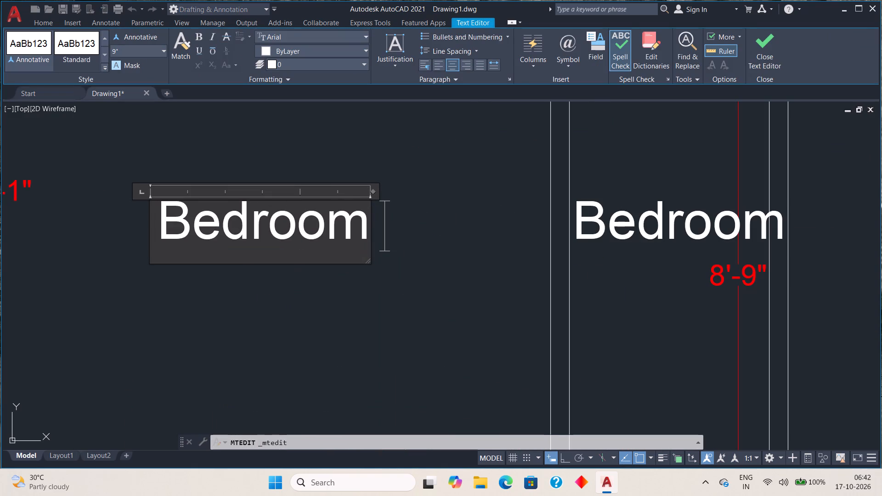
{"action": "key", "text": "0"}
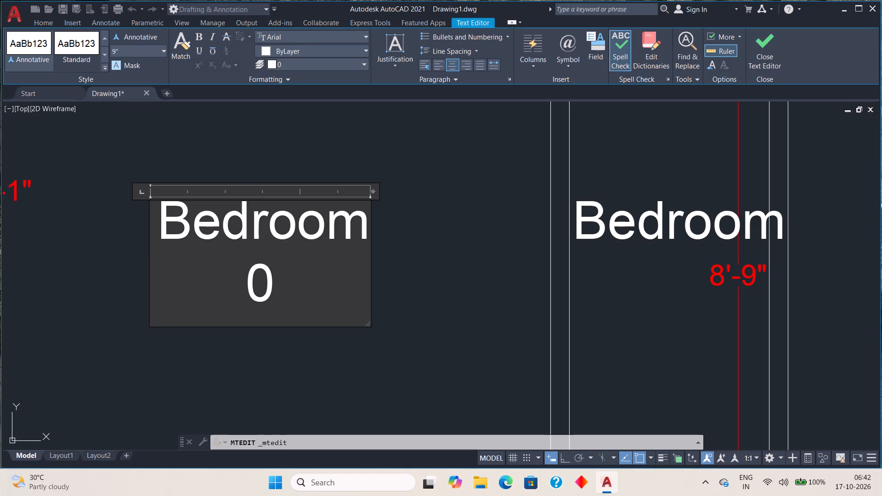
{"action": "key", "text": "1"}
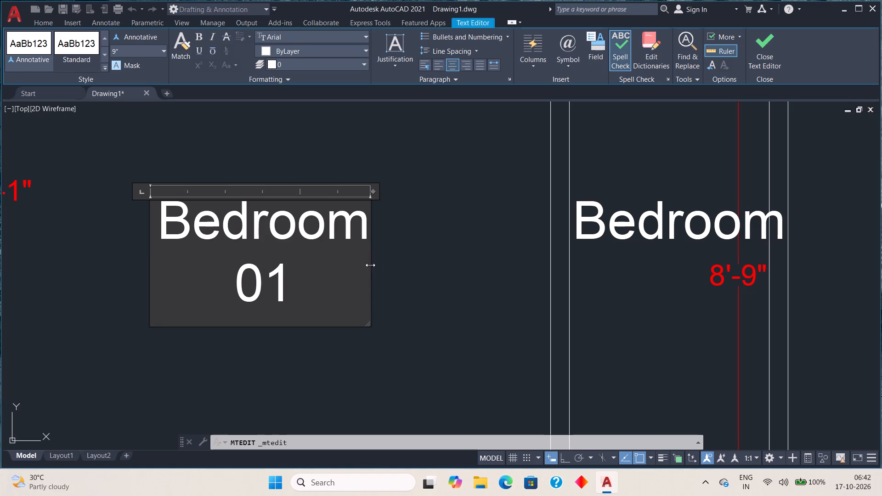
{"action": "left_click_drag", "start_coordinate": [369, 265], "coordinate": [417, 265]}
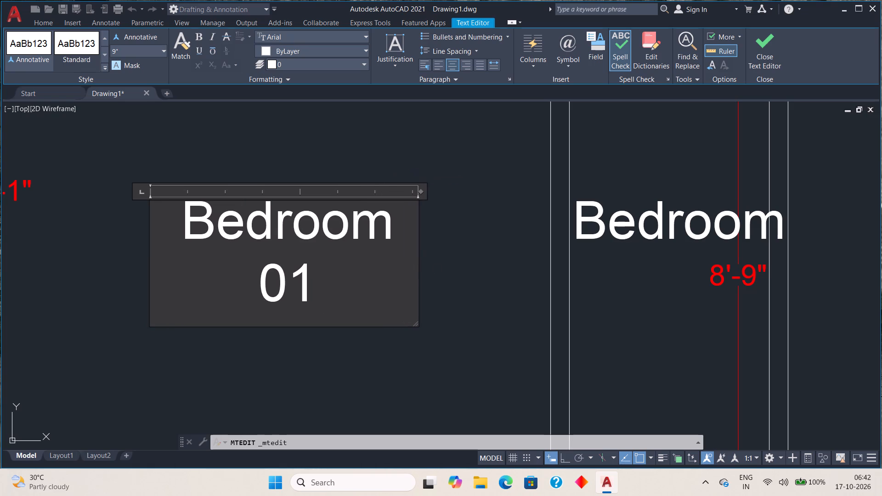
{"action": "scroll", "coordinate": [418, 270], "scroll_direction": "down", "scroll_amount": 2}
{"action": "left_click_drag", "start_coordinate": [418, 271], "coordinate": [448, 272]}
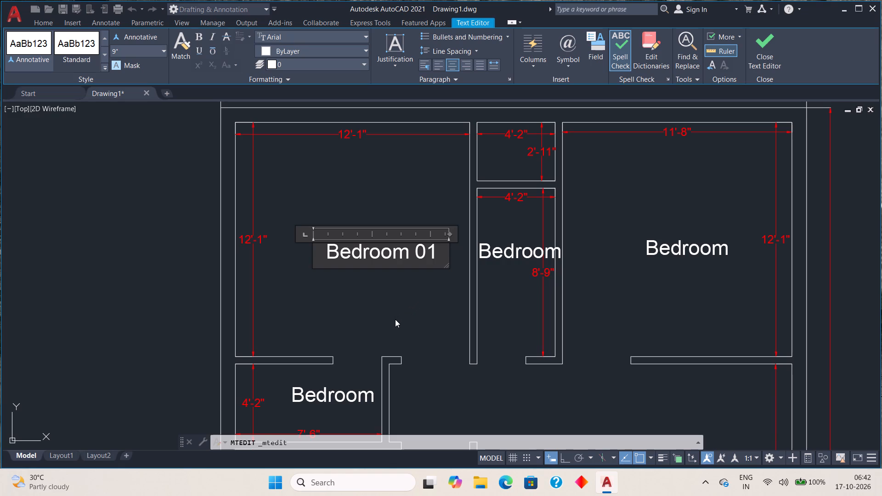
{"action": "left_click", "coordinate": [394, 320]}
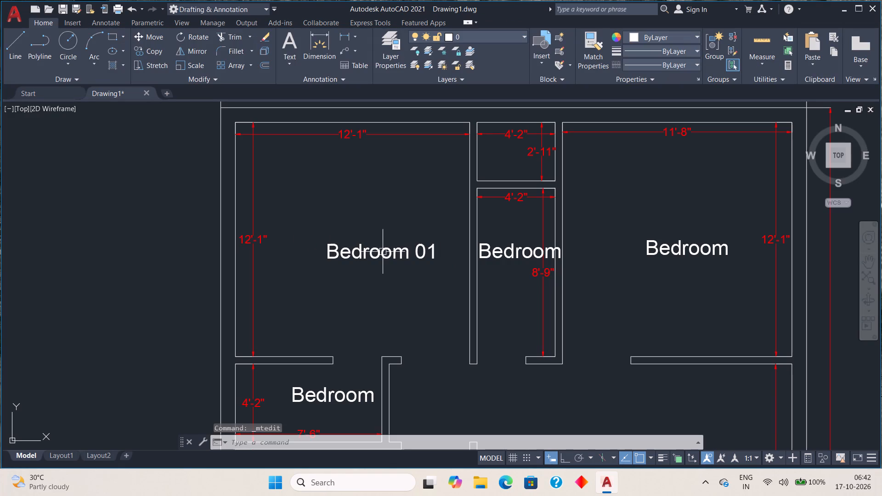
Move the Bedroom 01 label about 11 1/2" left to centre it in its room and clear the selection.
{"action": "left_click", "coordinate": [382, 252]}
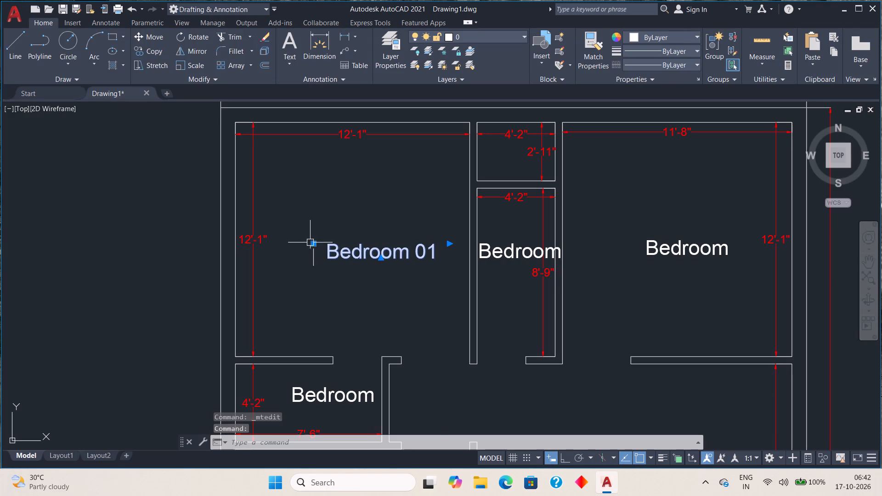
{"action": "left_click", "coordinate": [312, 243]}
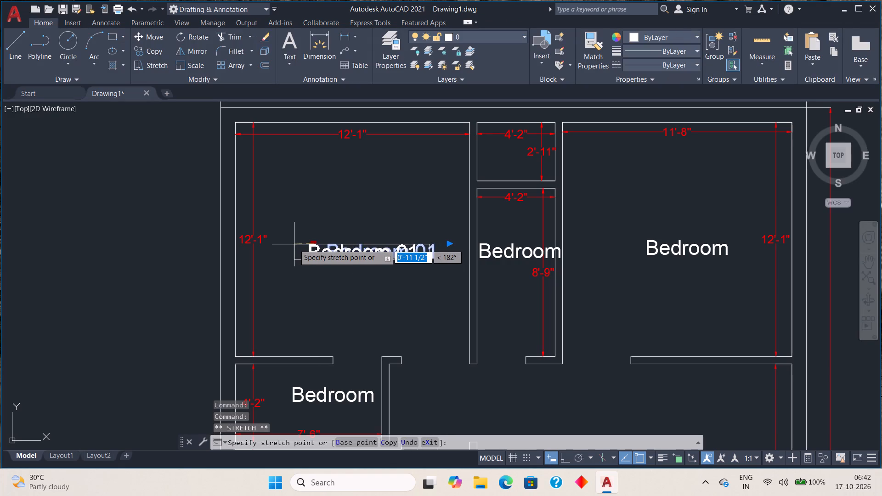
{"action": "left_click", "coordinate": [294, 244]}
{"action": "key", "text": "Escape"}
Widen the text frame of the Bedroom label in the 11'-8" by 12'-1" room and change its text to "Bedroom 02".
{"action": "scroll", "coordinate": [377, 302], "scroll_direction": "down", "scroll_amount": 1}
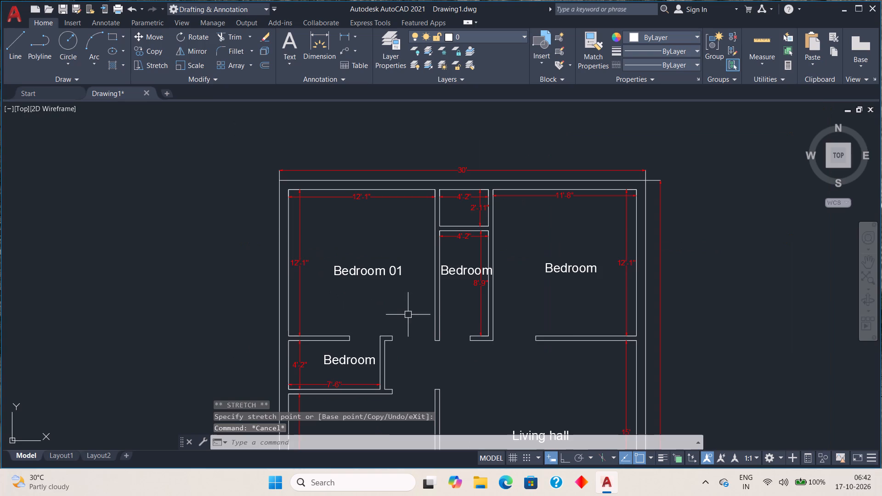
{"action": "middle_click_drag", "start_coordinate": [572, 323], "coordinate": [400, 311]}
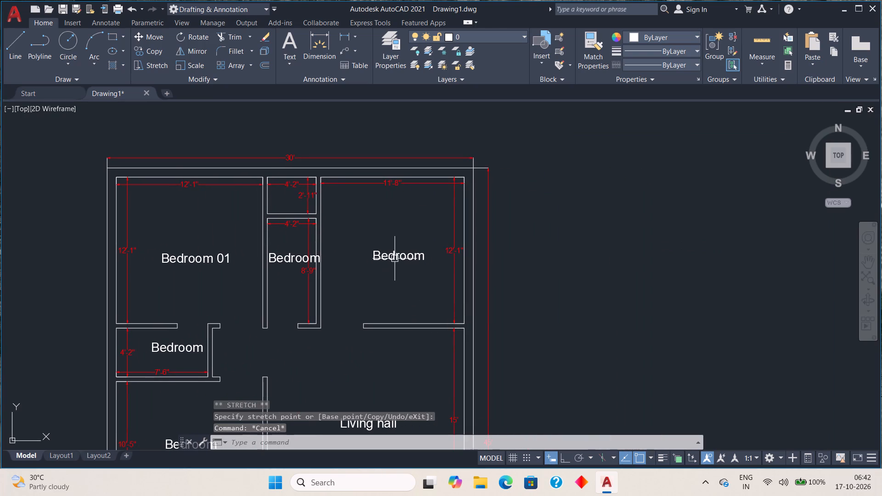
{"action": "left_click", "coordinate": [395, 259]}
{"action": "left_click", "coordinate": [395, 259]}
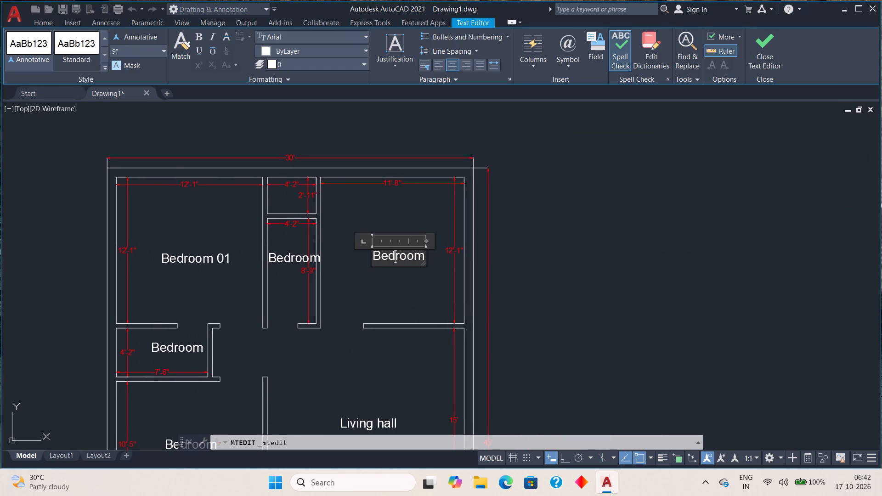
{"action": "left_click_drag", "start_coordinate": [426, 256], "coordinate": [473, 259]}
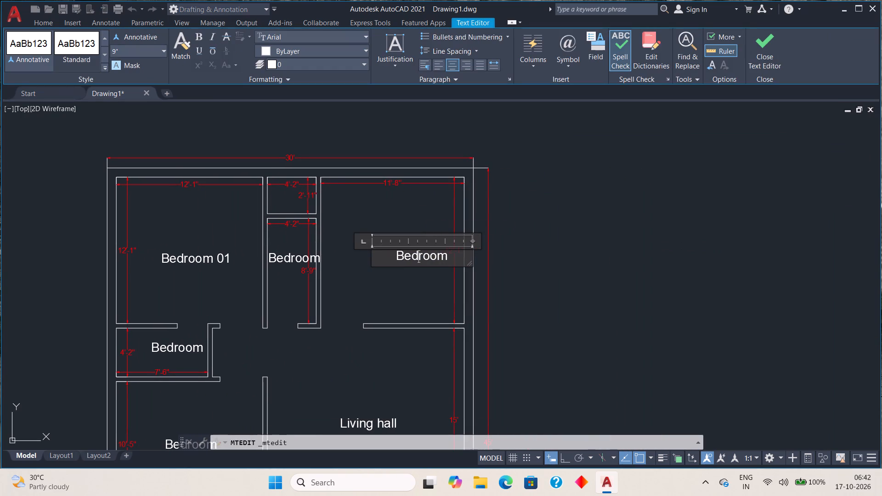
{"action": "left_click", "coordinate": [457, 259]}
{"action": "key", "text": "space"}
{"action": "key", "text": "0"}
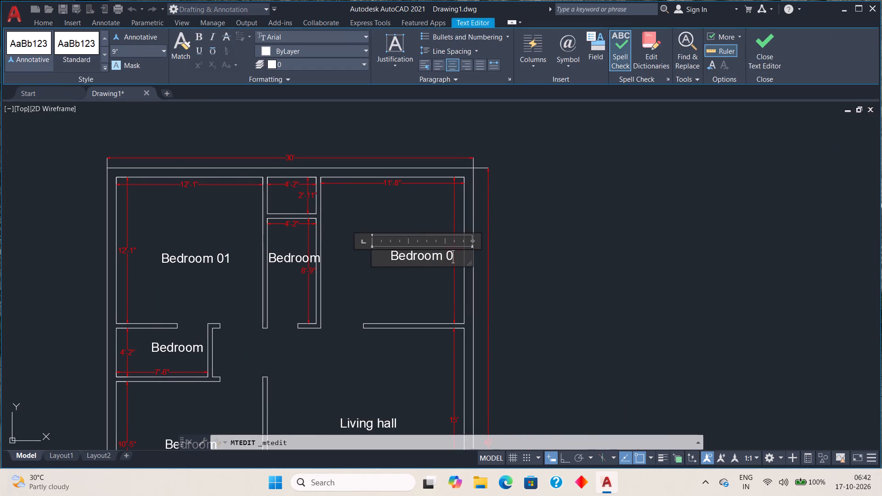
{"action": "key", "text": "2"}
{"action": "left_click", "coordinate": [413, 283]}
Move the Bedroom 02 label about 2' left to centre it in its room and clear the selection.
{"action": "left_click", "coordinate": [411, 259]}
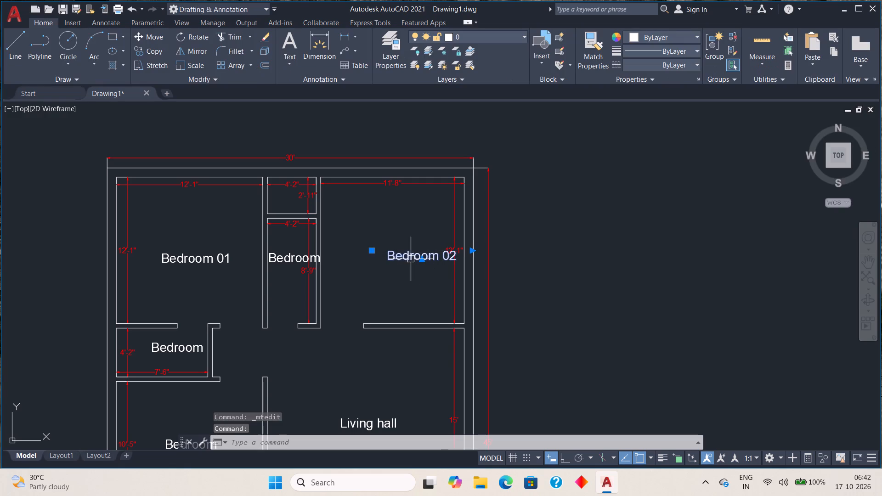
{"action": "left_click", "coordinate": [370, 251]}
{"action": "left_click", "coordinate": [346, 251]}
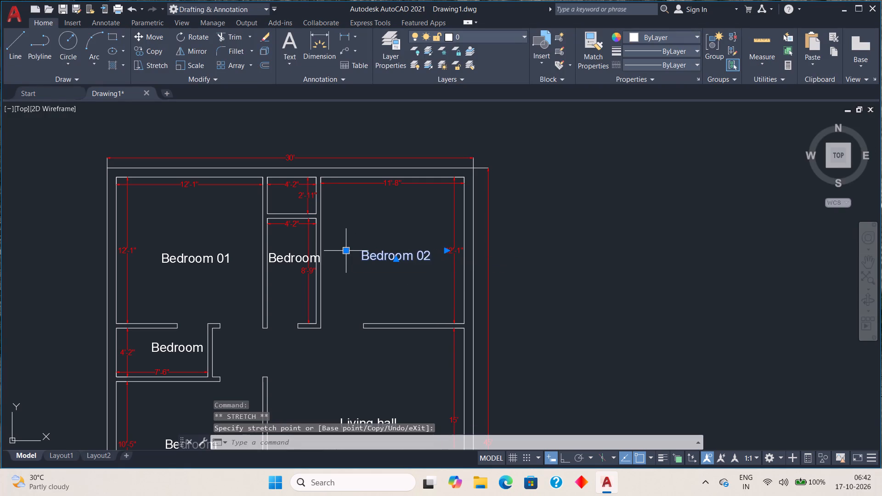
{"action": "key", "text": "Escape"}
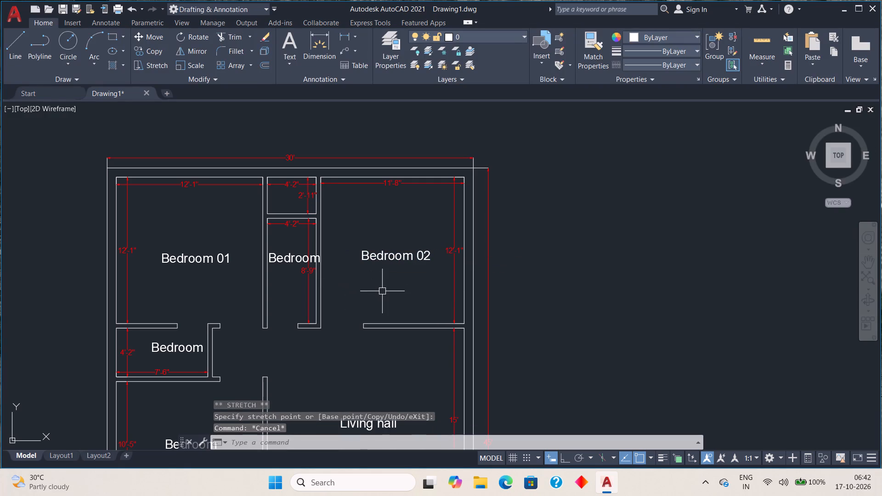
Widen the text frame of the Bedroom label in the 12'-1" by 10'-5" room and change its text to "Bedroom 03".
{"action": "scroll", "coordinate": [382, 291], "scroll_direction": "down", "scroll_amount": 1}
{"action": "middle_click_drag", "start_coordinate": [382, 292], "coordinate": [390, 222]}
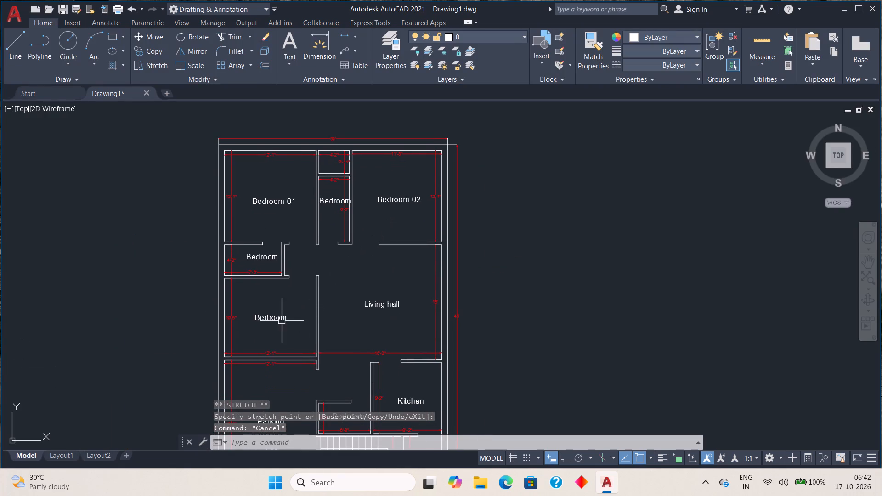
{"action": "double_click", "coordinate": [279, 319]}
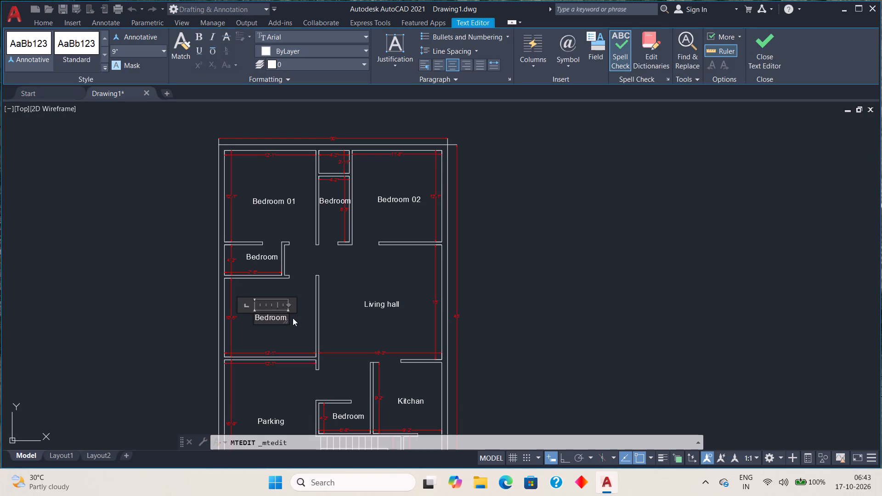
{"action": "left_click_drag", "start_coordinate": [288, 318], "coordinate": [336, 325]}
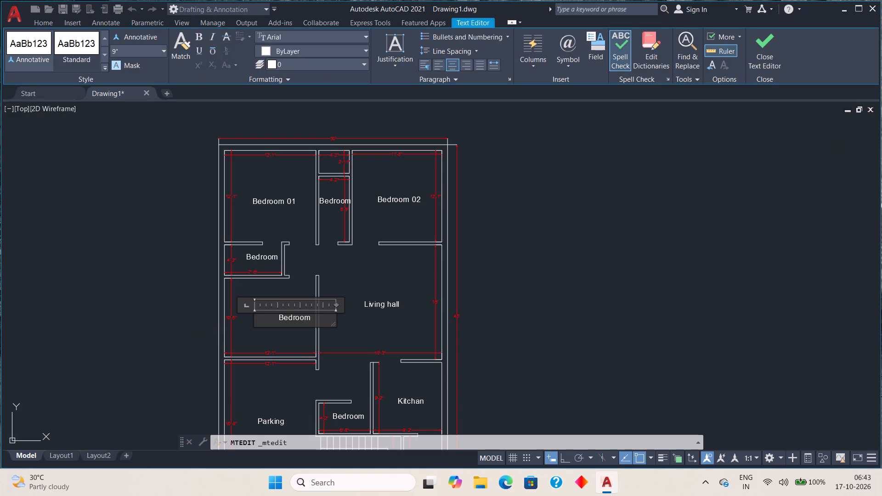
{"action": "left_click", "coordinate": [320, 321]}
{"action": "key", "text": "space"}
{"action": "key", "text": "0"}
{"action": "key", "text": "3"}
{"action": "left_click", "coordinate": [382, 333]}
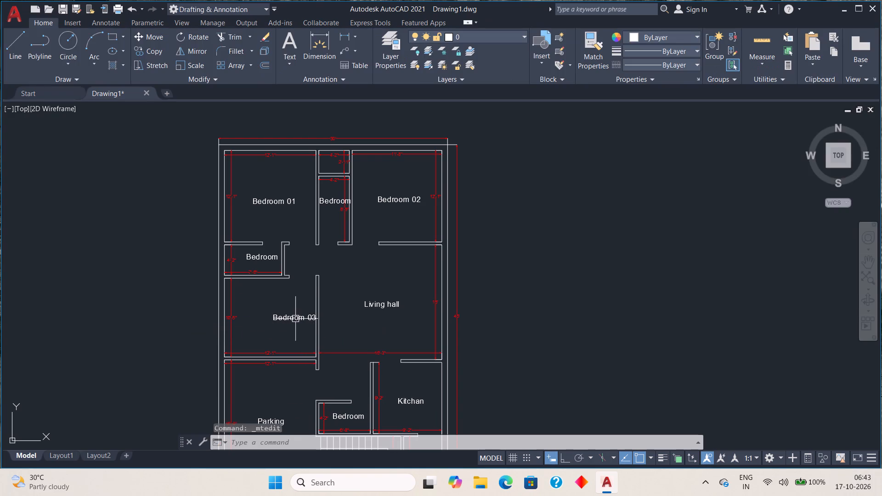
Move the Bedroom 03 label left to centre it in its room and clear the selection.
{"action": "left_click", "coordinate": [295, 319]}
{"action": "left_click", "coordinate": [255, 315]}
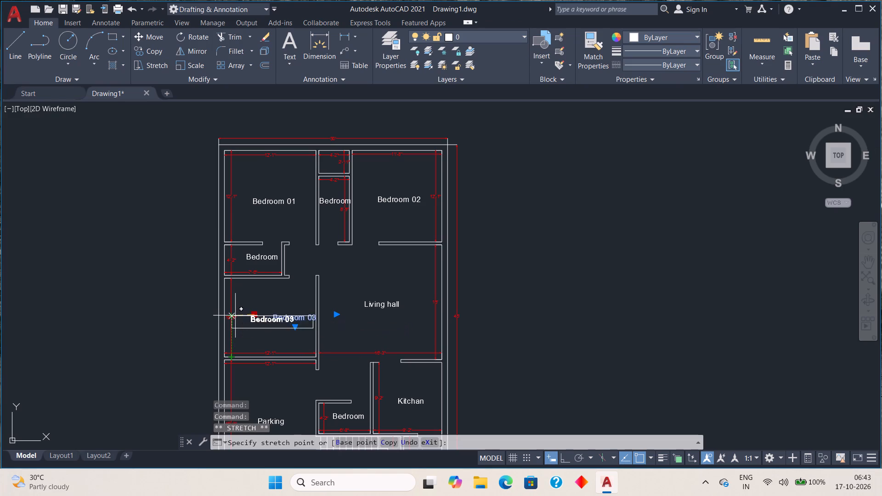
{"action": "left_click", "coordinate": [229, 312]}
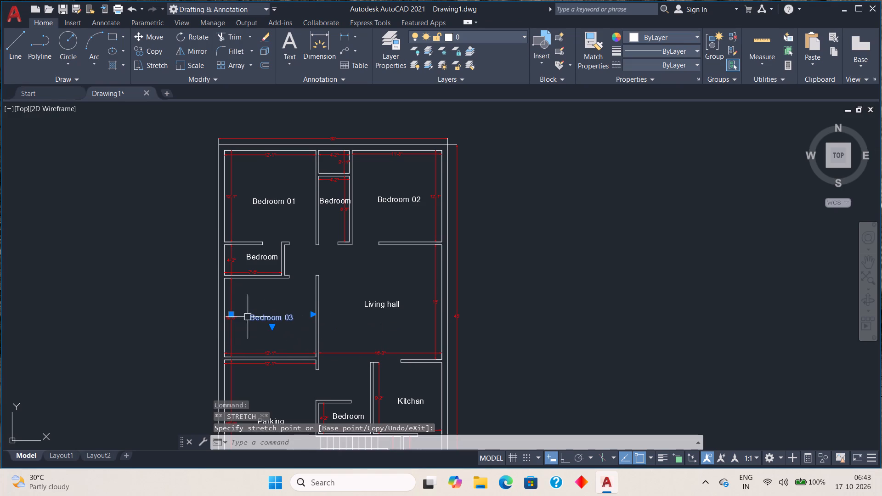
{"action": "left_click", "coordinate": [232, 315]}
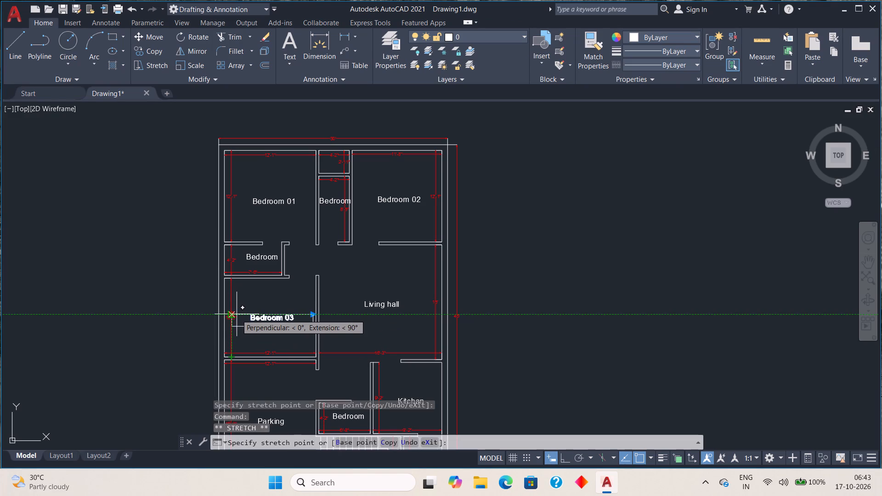
{"action": "left_click", "coordinate": [237, 314]}
{"action": "key", "text": "Escape"}
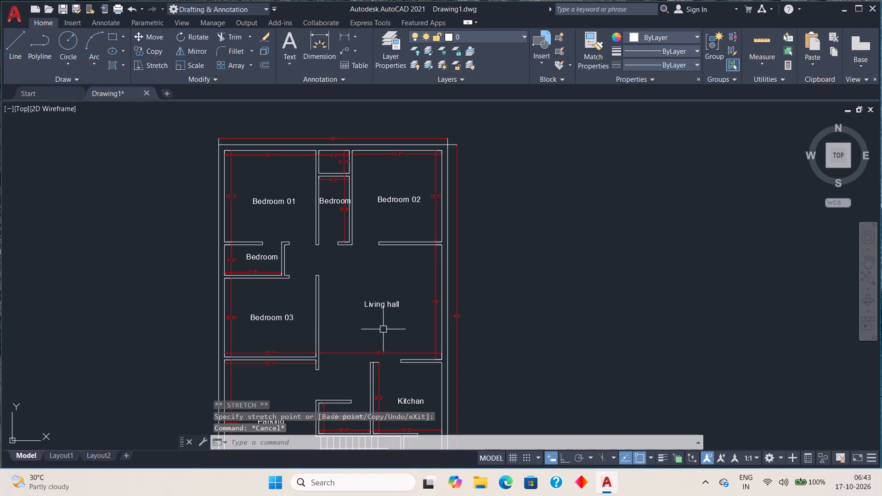
Move the Living hall label slightly down to centre it in the 16'-3" by 15' room and clear the selection.
{"action": "scroll", "coordinate": [375, 313], "scroll_direction": "up", "scroll_amount": 3}
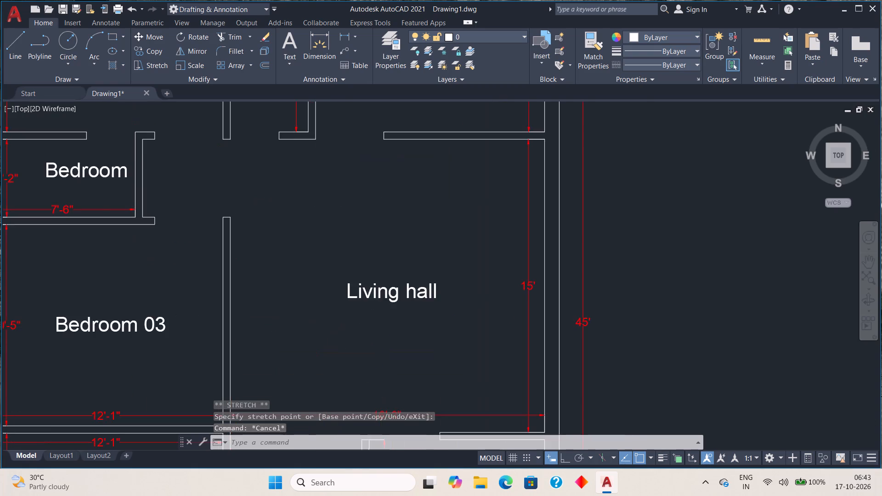
{"action": "scroll", "coordinate": [379, 310], "scroll_direction": "down", "scroll_amount": 2}
{"action": "left_click", "coordinate": [383, 302]}
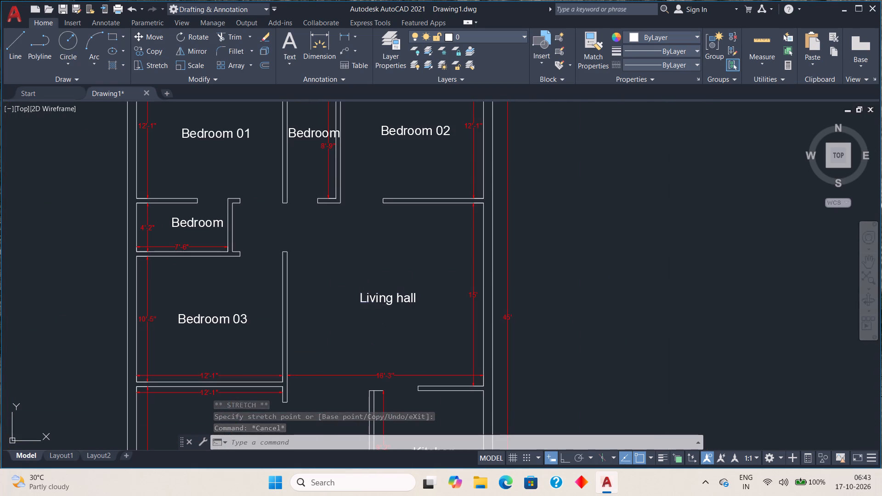
{"action": "left_click", "coordinate": [346, 295]}
{"action": "left_click", "coordinate": [345, 300]}
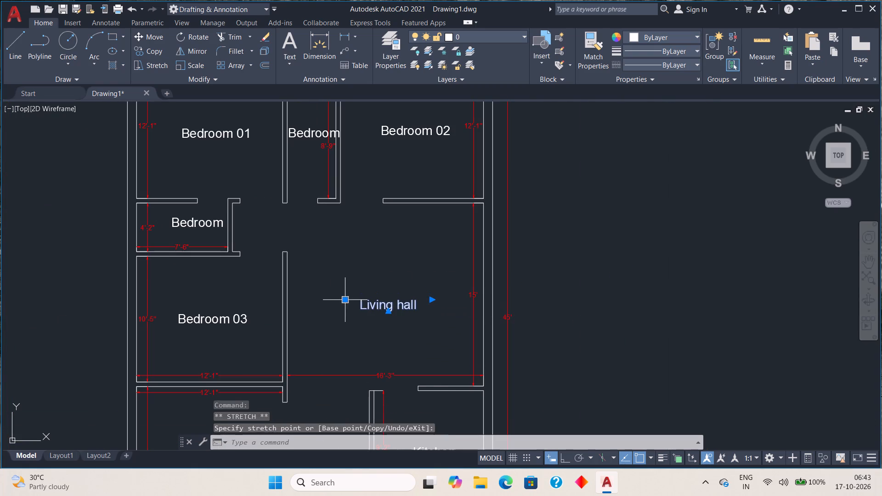
{"action": "key", "text": "grave"}
{"action": "key", "text": "Escape"}
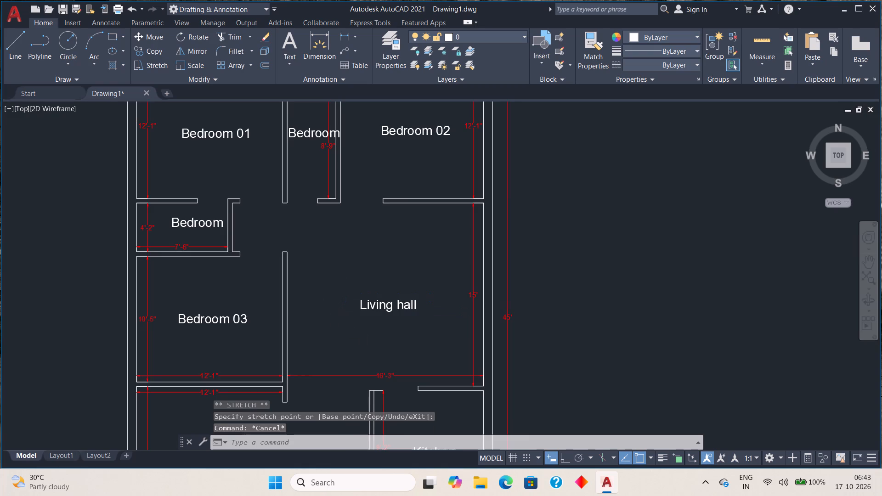
Change the Bedroom label in the 4'-2" by 8'-9" room between Bedroom 01 and Bedroom 02 to "Bath".
{"action": "scroll", "coordinate": [335, 318], "scroll_direction": "down", "scroll_amount": 1}
{"action": "middle_click_drag", "start_coordinate": [338, 284], "coordinate": [337, 279]}
{"action": "scroll", "coordinate": [337, 279], "scroll_direction": "down", "scroll_amount": 2}
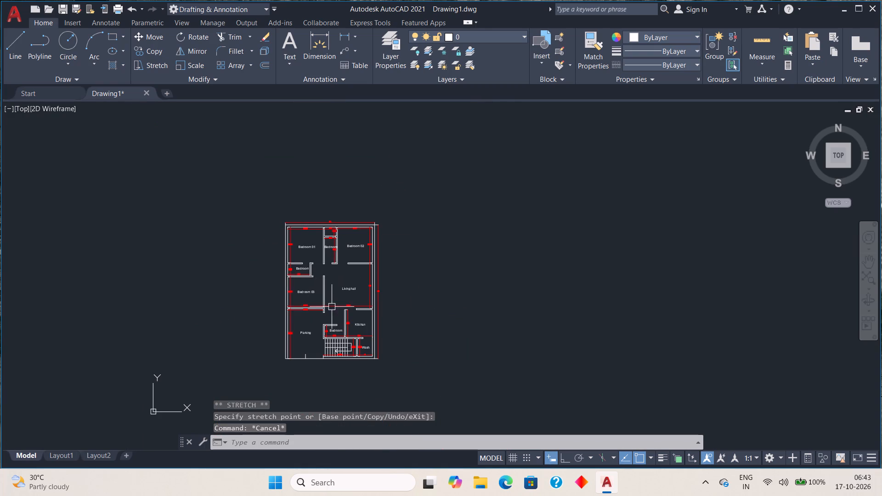
{"action": "middle_click_drag", "start_coordinate": [332, 307], "coordinate": [329, 311]}
{"action": "scroll", "coordinate": [331, 331], "scroll_direction": "up", "scroll_amount": 3}
{"action": "scroll", "coordinate": [331, 330], "scroll_direction": "down", "scroll_amount": 1}
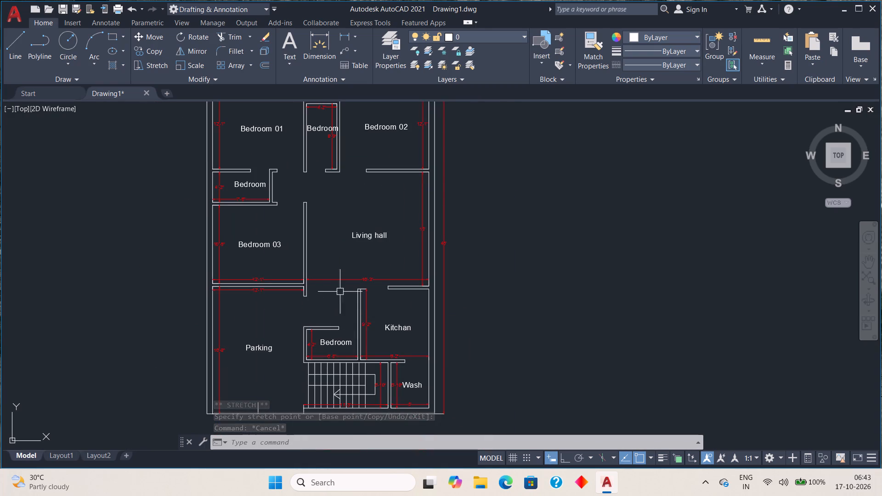
{"action": "middle_click_drag", "start_coordinate": [334, 237], "coordinate": [309, 327]}
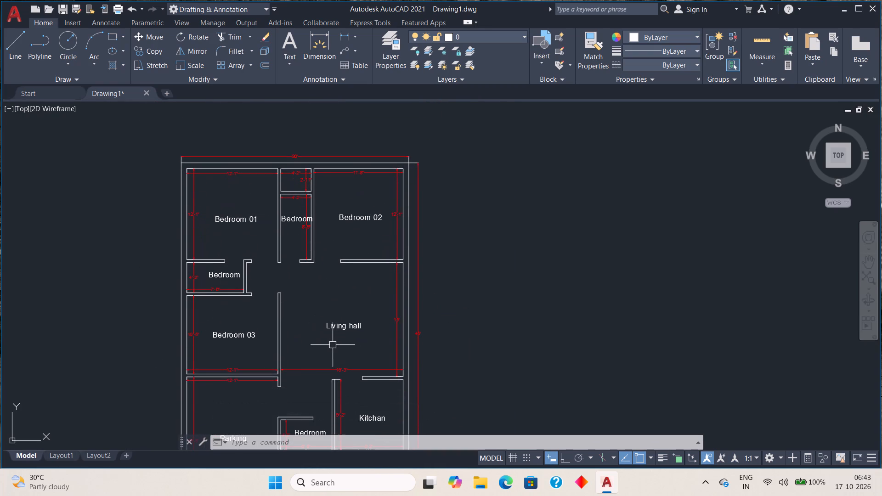
{"action": "middle_click_drag", "start_coordinate": [256, 303], "coordinate": [283, 374]}
{"action": "scroll", "coordinate": [317, 297], "scroll_direction": "up", "scroll_amount": 3}
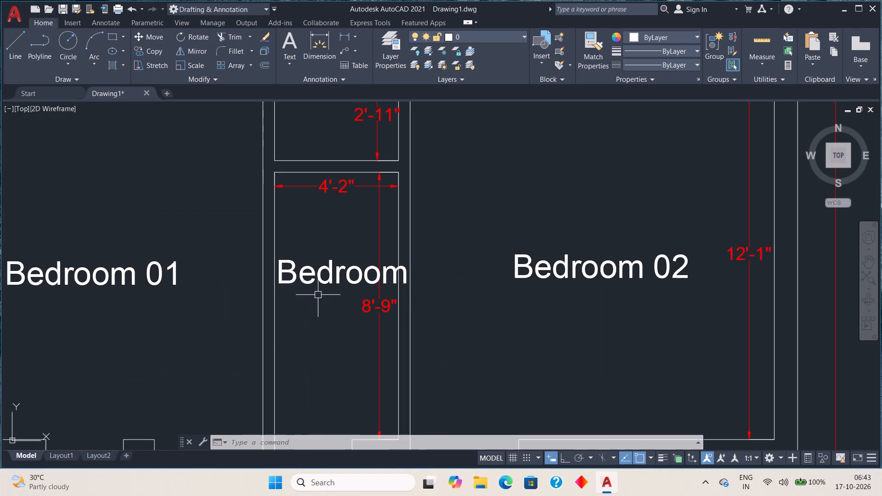
{"action": "double_click", "coordinate": [324, 279]}
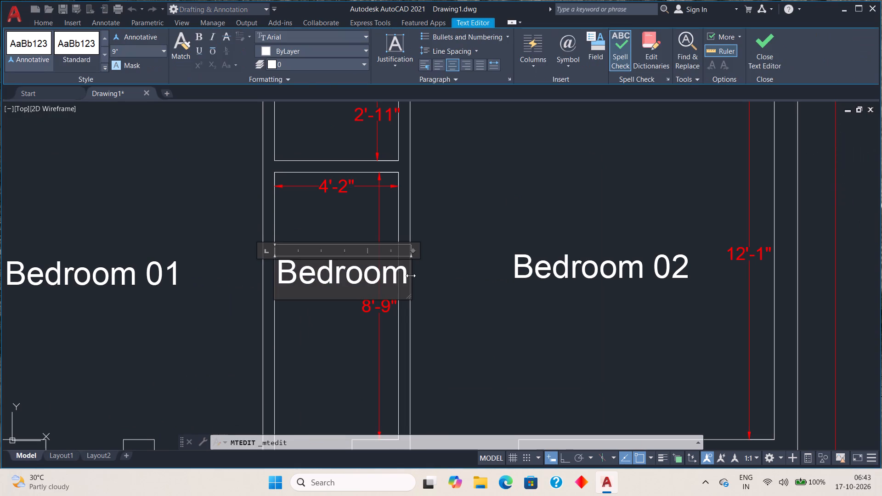
{"action": "left_click", "coordinate": [407, 274]}
{"action": "key", "text": "BackSpace"}
{"action": "key", "text": "BackSpace"}
{"action": "key", "text": "BackSpace"}
{"action": "key", "text": "BackSpace"}
{"action": "key", "text": "BackSpace"}
{"action": "key", "text": "BackSpace"}
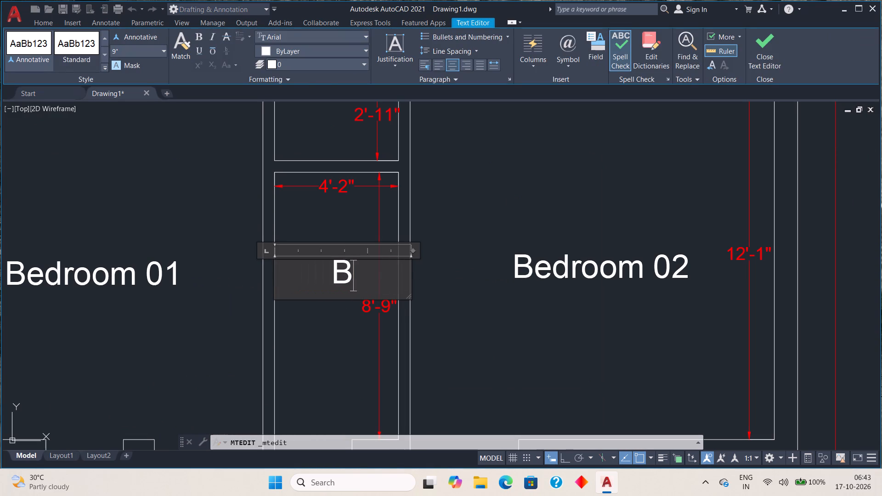
{"action": "key", "text": "BackSpace"}
{"action": "key", "text": "b"}
{"action": "key", "text": "a"}
{"action": "type", "text": "th"}
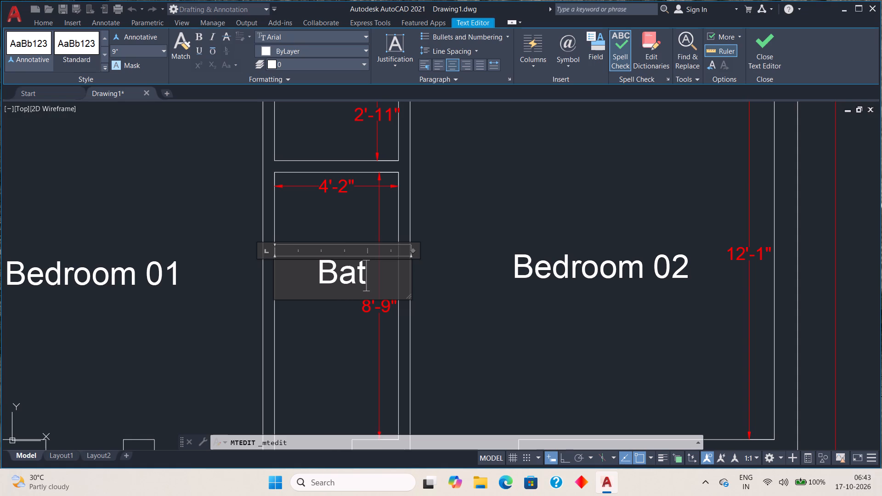
{"action": "left_click", "coordinate": [438, 337]}
Move the Bath label about 4 1/2" left to centre it in its room and clear the selection.
{"action": "left_click", "coordinate": [345, 275]}
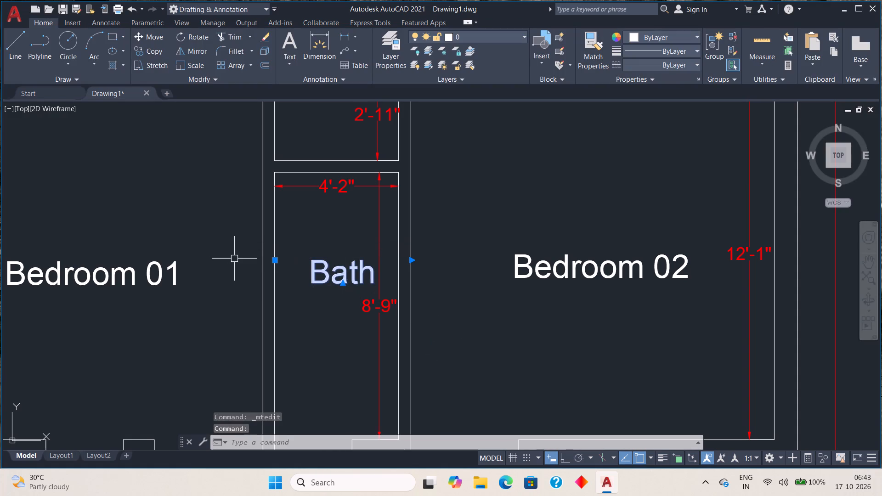
{"action": "left_click", "coordinate": [272, 263]}
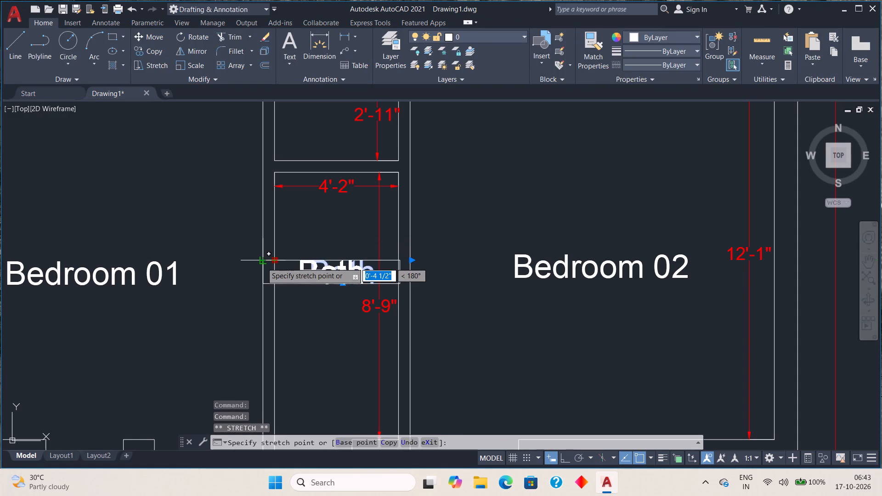
{"action": "left_click", "coordinate": [262, 263]}
{"action": "key", "text": "Escape"}
Delete the two remaining Bedroom labels, in the 7'-6" by 4'-2" room and in the small room beside the Kitchan.
{"action": "scroll", "coordinate": [430, 324], "scroll_direction": "down", "scroll_amount": 2}
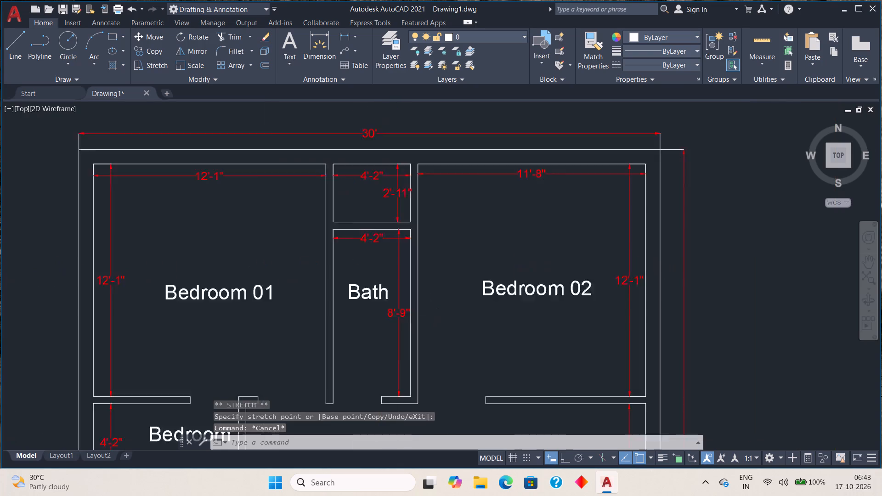
{"action": "scroll", "coordinate": [430, 324], "scroll_direction": "down", "scroll_amount": 1}
{"action": "middle_click_drag", "start_coordinate": [429, 338], "coordinate": [428, 293]}
{"action": "scroll", "coordinate": [423, 279], "scroll_direction": "up", "scroll_amount": 1}
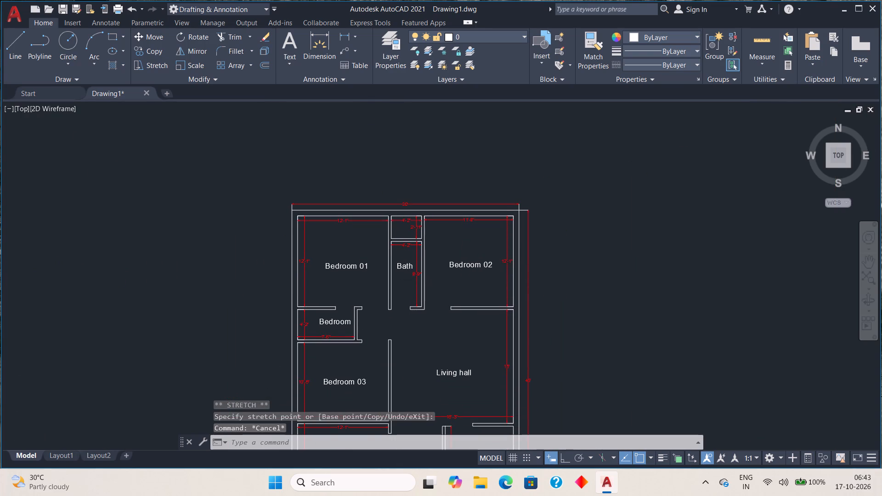
{"action": "scroll", "coordinate": [423, 279], "scroll_direction": "down", "scroll_amount": 1}
{"action": "middle_click_drag", "start_coordinate": [406, 301], "coordinate": [407, 268]}
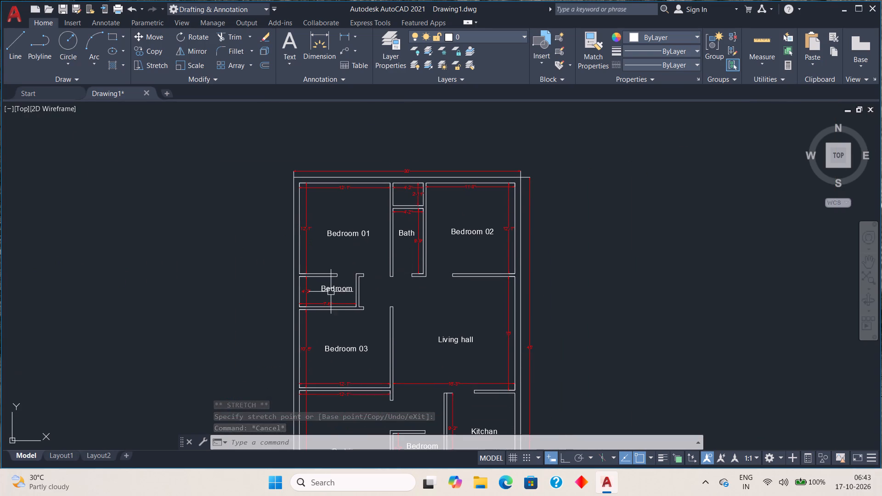
{"action": "left_click", "coordinate": [333, 289]}
{"action": "middle_click_drag", "start_coordinate": [396, 311], "coordinate": [367, 210]}
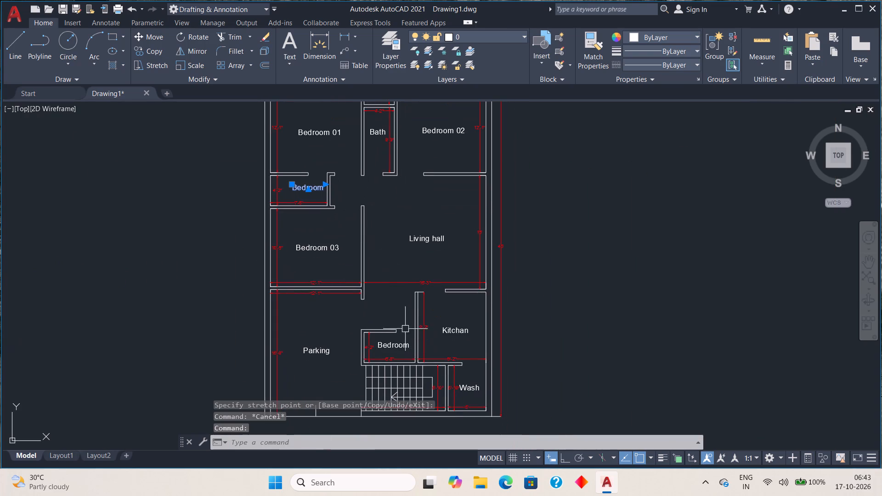
{"action": "left_click", "coordinate": [397, 344]}
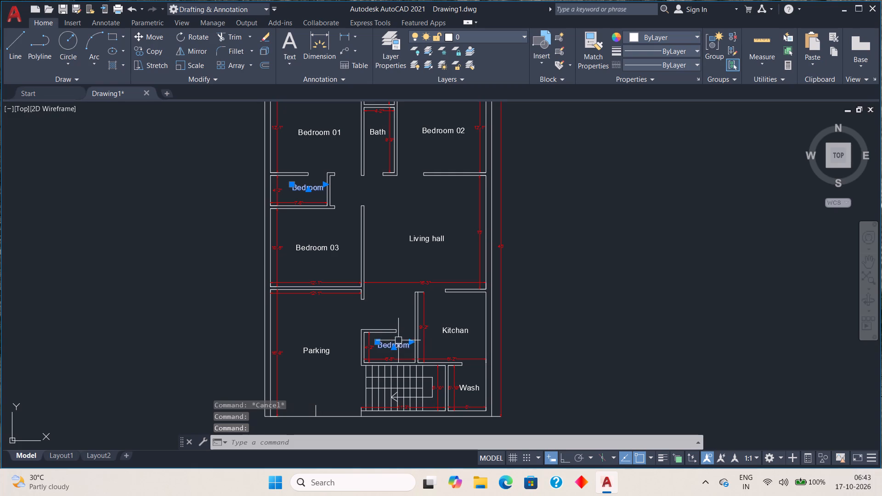
{"action": "key", "text": "Delete"}
Copy the Bath label from between Bedroom 01 and Bedroom 02 into the 7'-6" by 4'-2" and 6'-8" by 4'-2" rooms.
{"action": "middle_click_drag", "start_coordinate": [395, 272], "coordinate": [382, 319]}
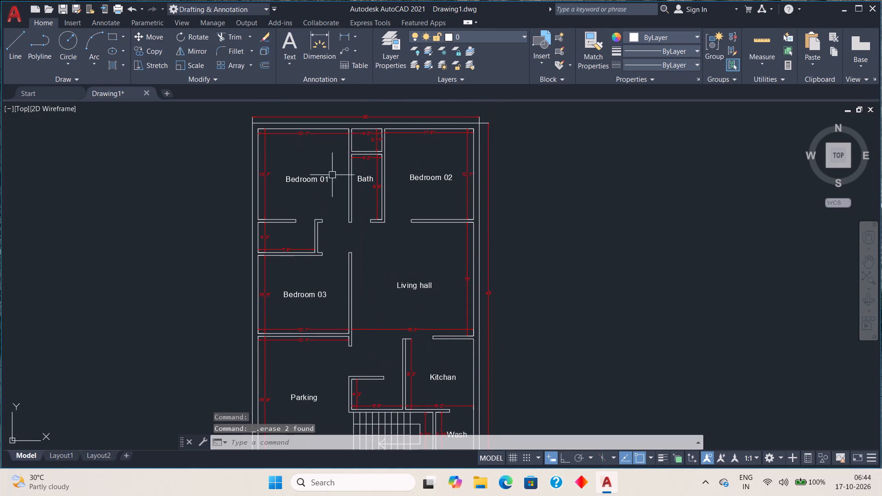
{"action": "left_click", "coordinate": [364, 176]}
{"action": "key", "text": "c"}
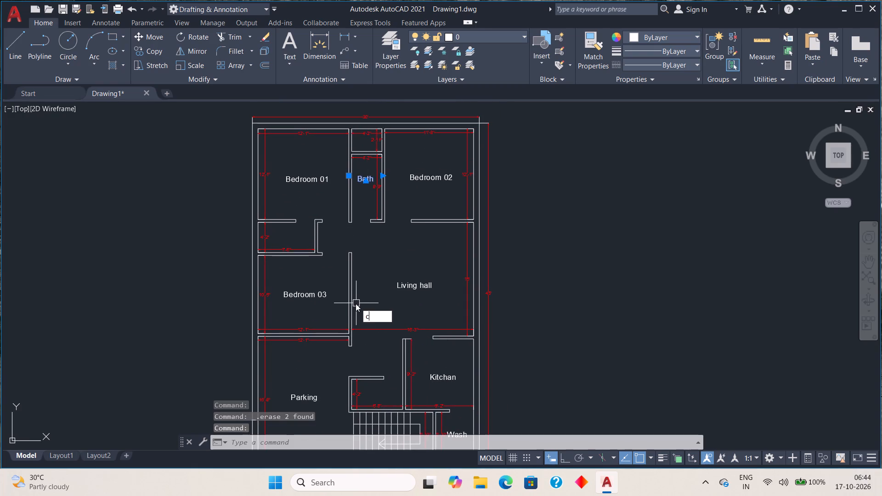
{"action": "key", "text": "o"}
{"action": "key", "text": "space"}
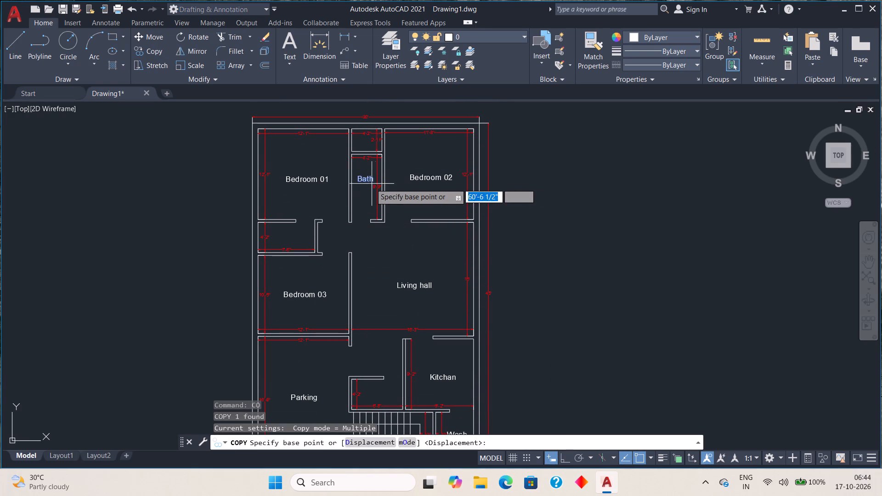
{"action": "left_click", "coordinate": [365, 179]}
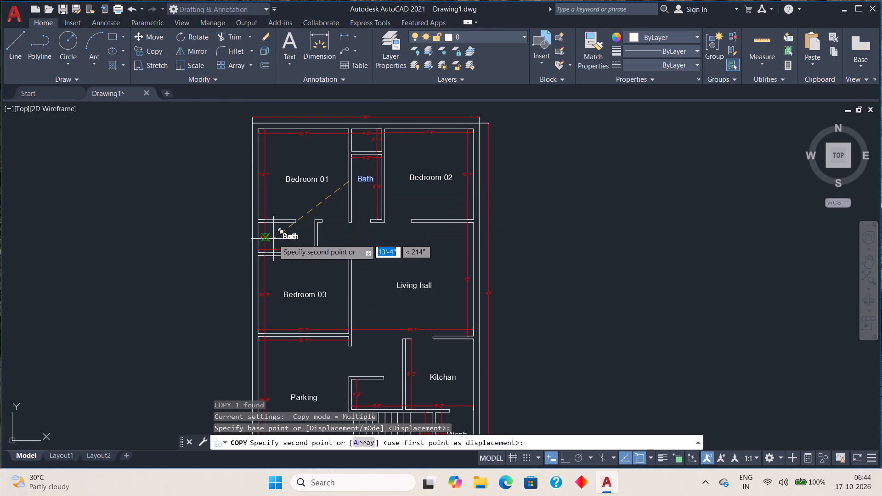
{"action": "scroll", "coordinate": [273, 239], "scroll_direction": "up", "scroll_amount": 3}
{"action": "left_click", "coordinate": [269, 242]}
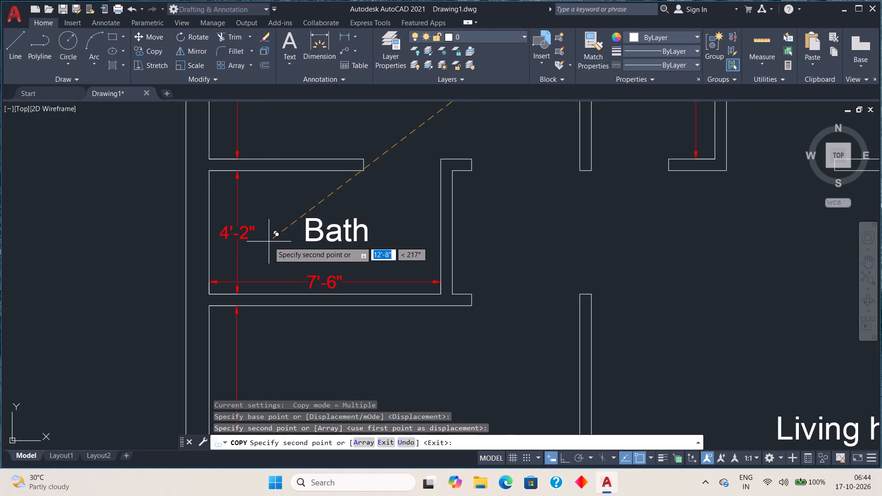
{"action": "middle_click_drag", "start_coordinate": [406, 328], "coordinate": [257, 138]}
{"action": "scroll", "coordinate": [313, 237], "scroll_direction": "down", "scroll_amount": 1}
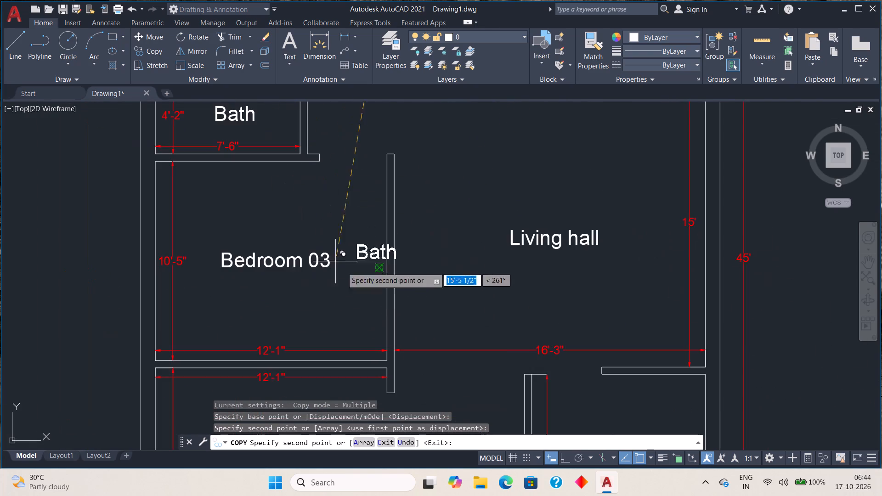
{"action": "middle_click_drag", "start_coordinate": [367, 291], "coordinate": [266, 40]}
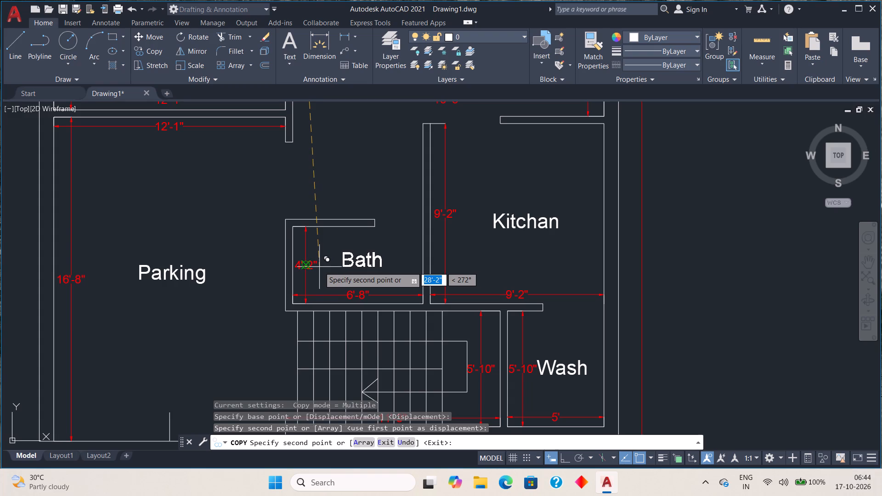
{"action": "left_click", "coordinate": [319, 267]}
Place another copy of the Bath label in the 4'-2" by 2'-11" room above the original and end the copying.
{"action": "scroll", "coordinate": [349, 196], "scroll_direction": "down", "scroll_amount": 1}
{"action": "middle_click_drag", "start_coordinate": [331, 166], "coordinate": [328, 191]}
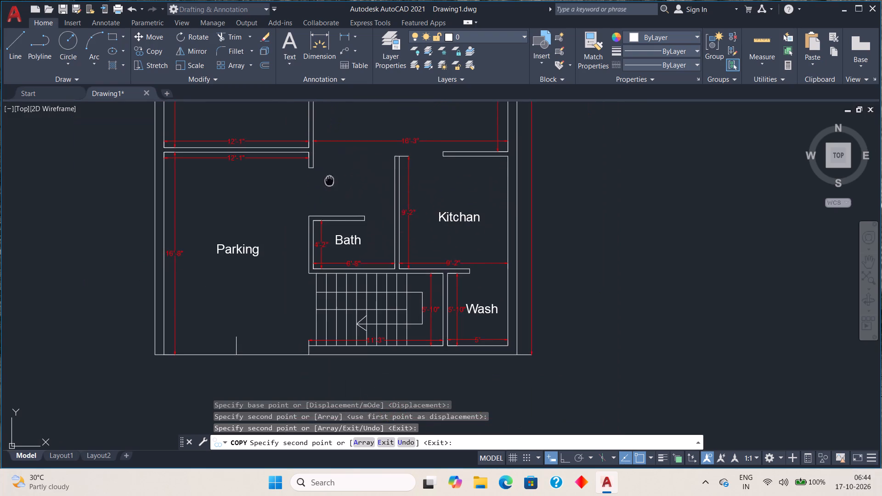
{"action": "middle_click_drag", "start_coordinate": [328, 191], "coordinate": [296, 307]}
{"action": "middle_click_drag", "start_coordinate": [298, 169], "coordinate": [291, 349]}
{"action": "middle_click_drag", "start_coordinate": [290, 193], "coordinate": [289, 296]}
{"action": "scroll", "coordinate": [279, 274], "scroll_direction": "up", "scroll_amount": 1}
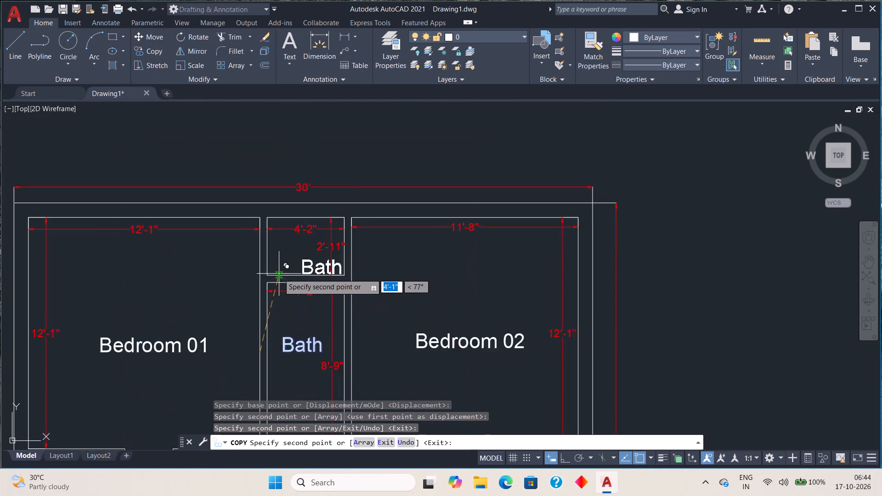
{"action": "scroll", "coordinate": [279, 274], "scroll_direction": "up", "scroll_amount": 2}
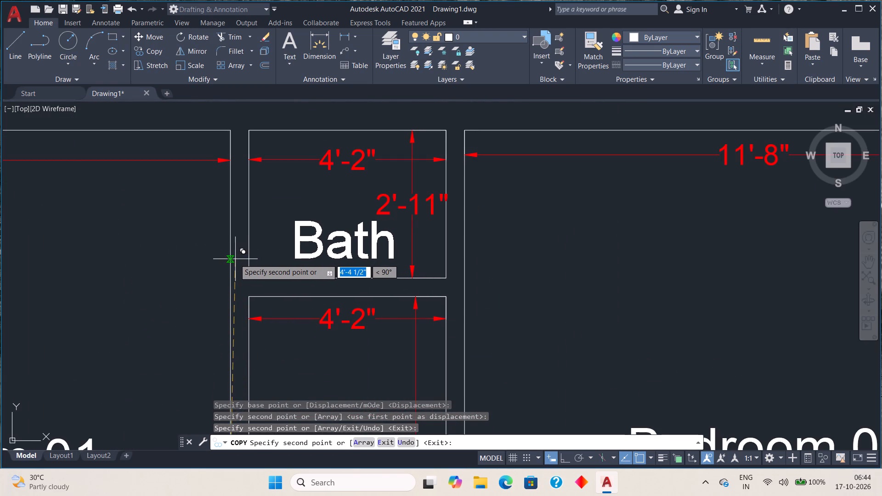
{"action": "left_click", "coordinate": [235, 259]}
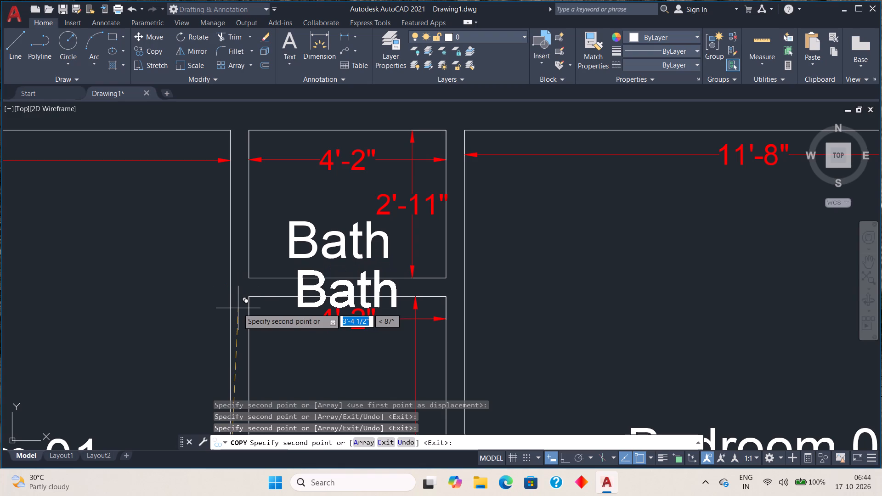
{"action": "key", "text": "Escape"}
{"action": "key", "text": "Escape"}
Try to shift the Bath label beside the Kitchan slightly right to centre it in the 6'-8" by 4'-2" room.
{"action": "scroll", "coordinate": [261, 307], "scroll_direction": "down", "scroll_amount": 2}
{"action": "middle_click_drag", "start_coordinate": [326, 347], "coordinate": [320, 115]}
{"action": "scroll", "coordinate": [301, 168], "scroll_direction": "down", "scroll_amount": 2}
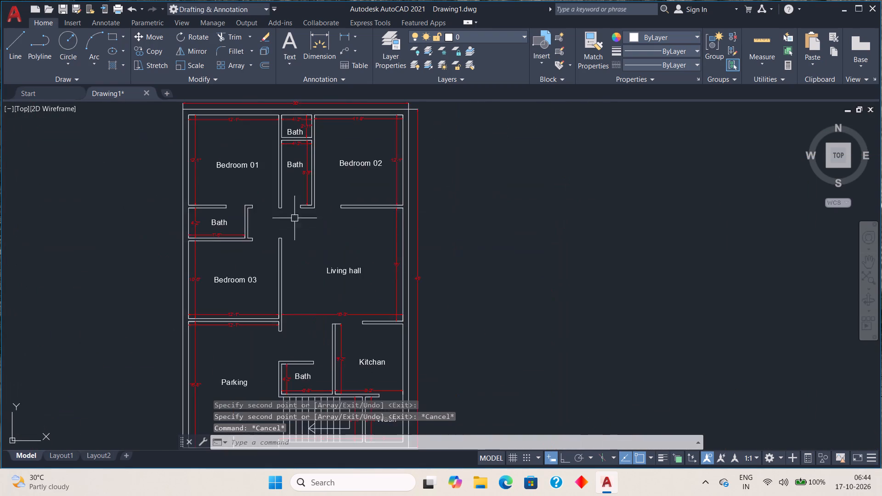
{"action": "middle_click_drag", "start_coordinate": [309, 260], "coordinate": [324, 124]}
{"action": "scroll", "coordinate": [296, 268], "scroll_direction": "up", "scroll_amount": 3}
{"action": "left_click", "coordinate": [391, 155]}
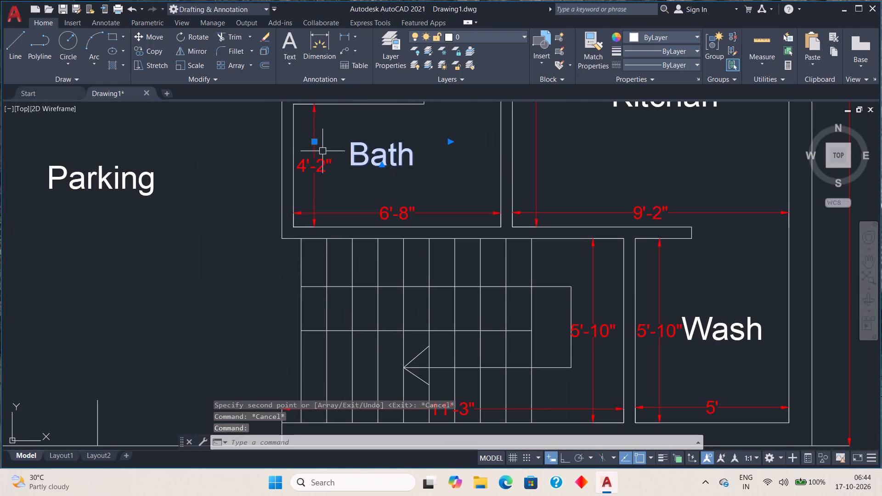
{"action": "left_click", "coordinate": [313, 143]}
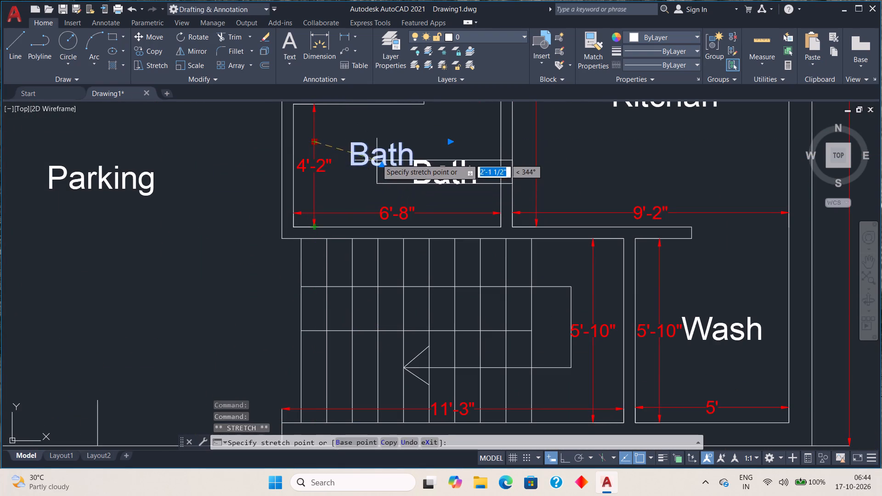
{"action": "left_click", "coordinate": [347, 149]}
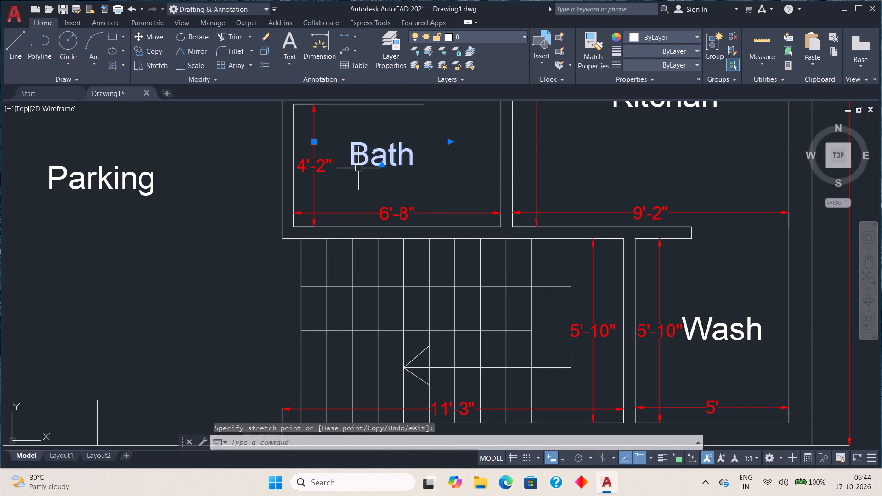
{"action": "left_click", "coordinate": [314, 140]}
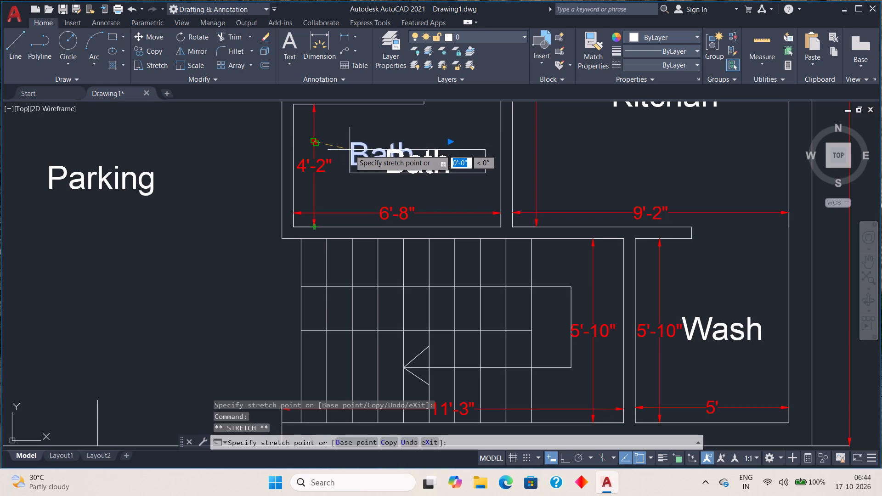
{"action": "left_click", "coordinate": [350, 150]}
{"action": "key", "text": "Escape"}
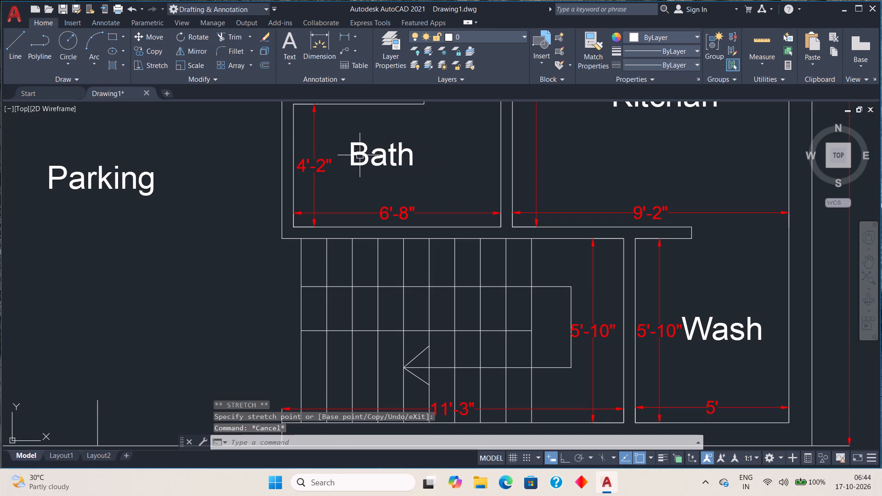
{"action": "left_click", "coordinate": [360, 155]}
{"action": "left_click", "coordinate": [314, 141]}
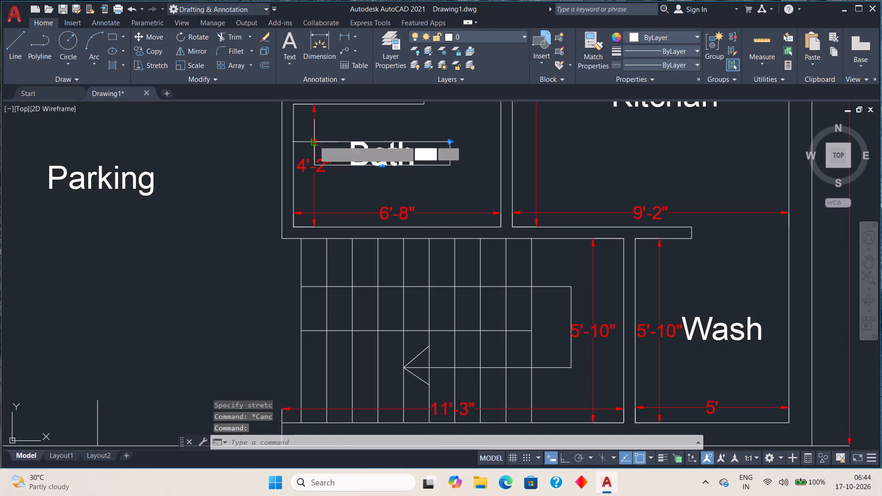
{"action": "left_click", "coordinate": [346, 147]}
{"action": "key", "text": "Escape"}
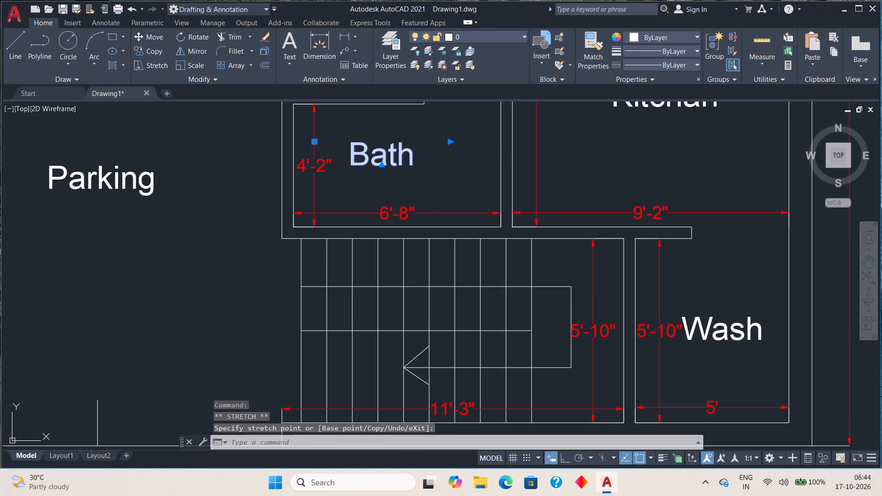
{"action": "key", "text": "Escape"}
Change the Bath label in the 4'-2" by 2'-11" room between Bedroom 01 and Bedroom 02 to "O.T.S".
{"action": "scroll", "coordinate": [348, 143], "scroll_direction": "down", "scroll_amount": 2}
{"action": "middle_click_drag", "start_coordinate": [351, 147], "coordinate": [328, 237]}
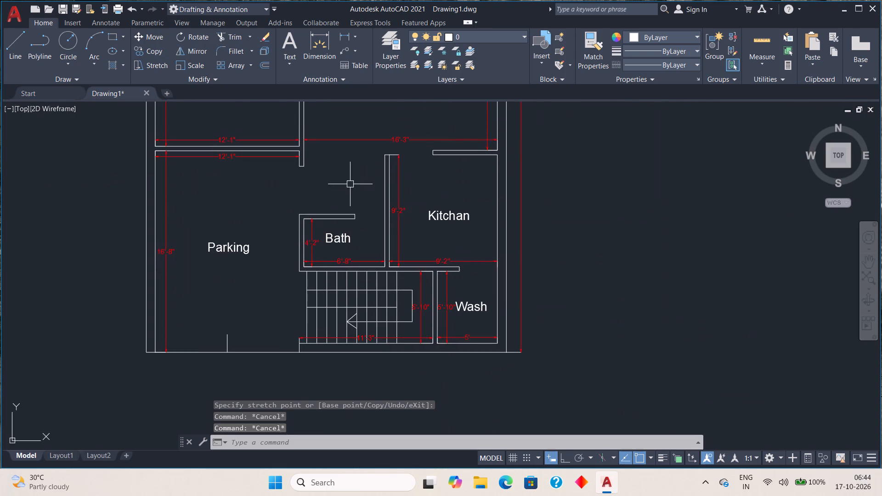
{"action": "middle_click_drag", "start_coordinate": [350, 187], "coordinate": [330, 273]}
{"action": "middle_click_drag", "start_coordinate": [343, 183], "coordinate": [346, 317]}
{"action": "middle_click_drag", "start_coordinate": [338, 203], "coordinate": [357, 360]}
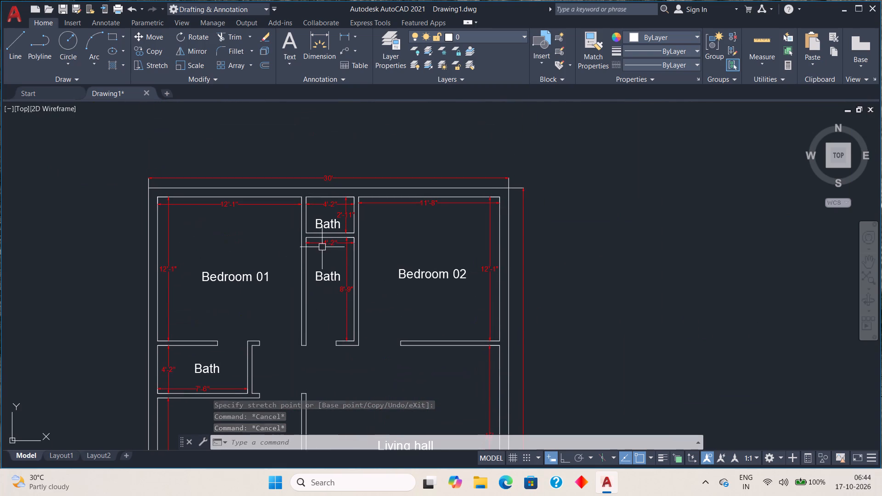
{"action": "middle_click_drag", "start_coordinate": [323, 247], "coordinate": [327, 292]}
{"action": "scroll", "coordinate": [335, 282], "scroll_direction": "up", "scroll_amount": 2}
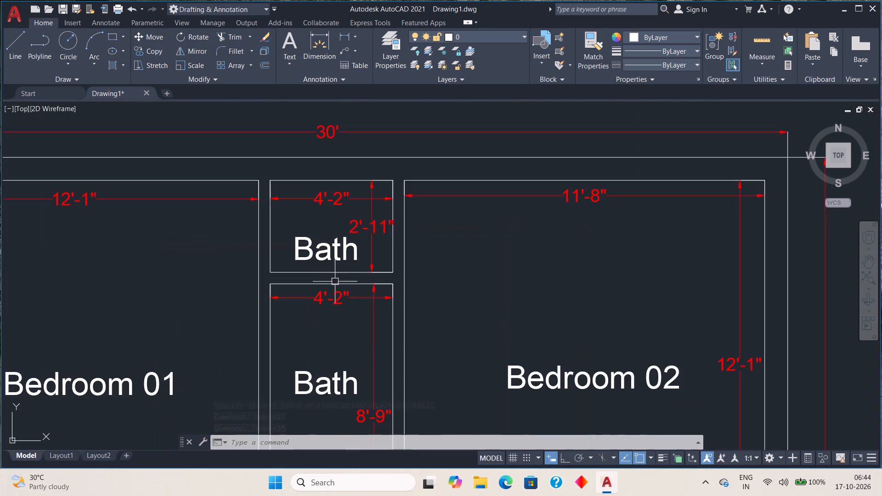
{"action": "scroll", "coordinate": [335, 248], "scroll_direction": "up", "scroll_amount": 1}
{"action": "double_click", "coordinate": [335, 248]}
{"action": "left_click", "coordinate": [385, 245]}
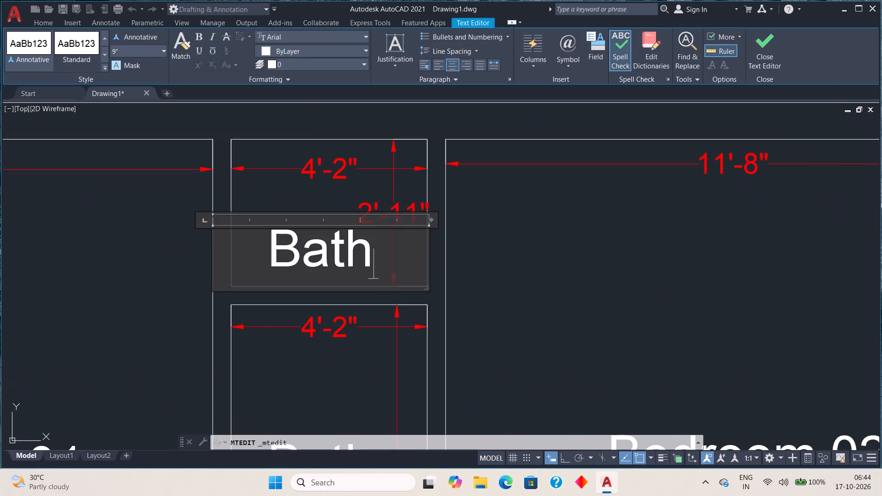
{"action": "key", "text": "BackSpace"}
{"action": "key", "text": "BackSpace"}
{"action": "key", "text": "BackSpace"}
{"action": "key", "text": "BackSpace"}
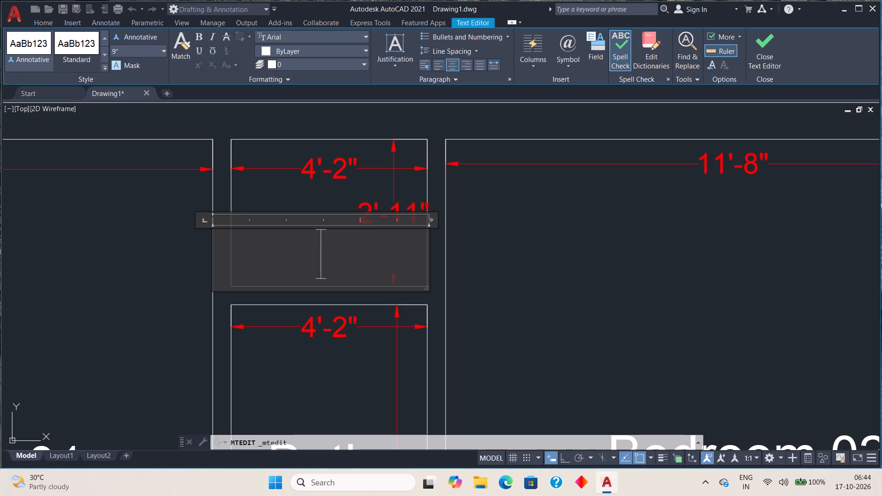
{"action": "type", "text": "O,"}
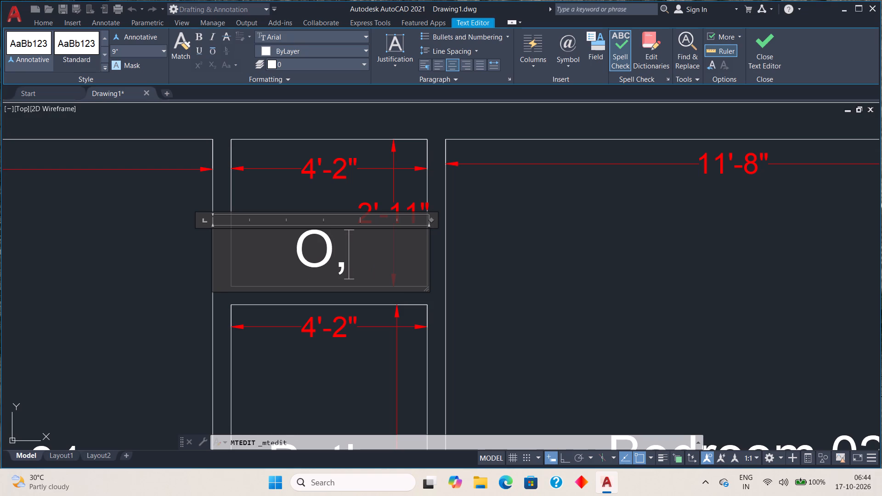
{"action": "type", "text": "T,"}
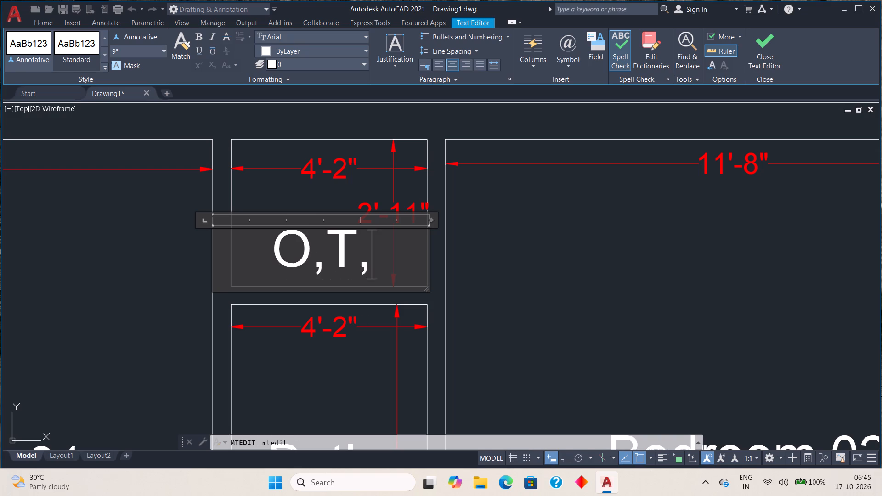
{"action": "key", "text": "BackSpace"}
{"action": "key", "text": "BackSpace"}
{"action": "key", "text": "BackSpace"}
{"action": "key", "text": "period"}
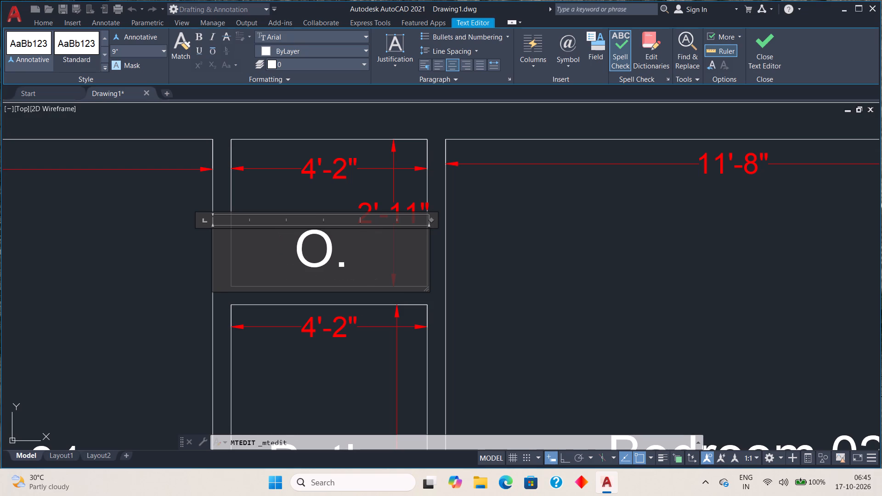
{"action": "type", "text": "T."}
{"action": "key", "text": "s"}
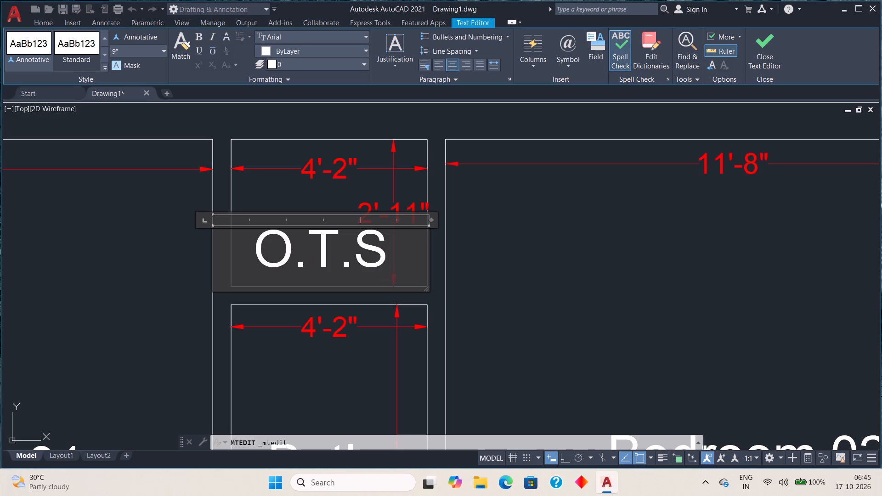
{"action": "left_click", "coordinate": [509, 288]}
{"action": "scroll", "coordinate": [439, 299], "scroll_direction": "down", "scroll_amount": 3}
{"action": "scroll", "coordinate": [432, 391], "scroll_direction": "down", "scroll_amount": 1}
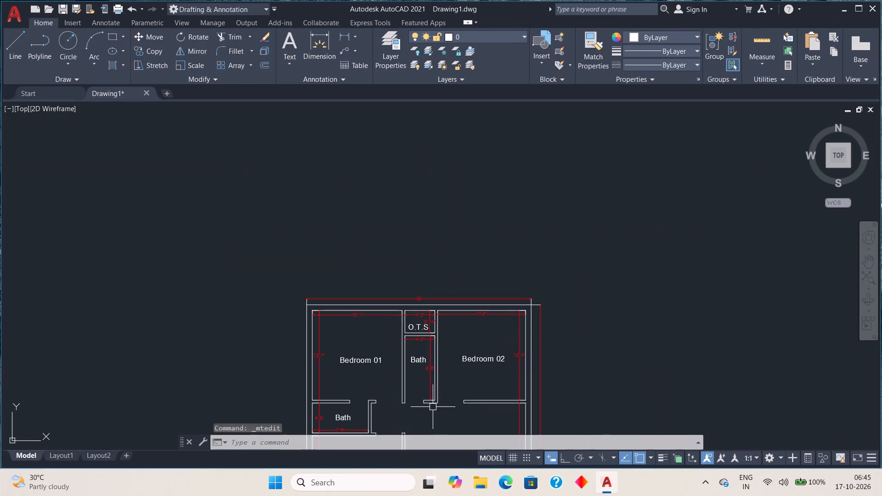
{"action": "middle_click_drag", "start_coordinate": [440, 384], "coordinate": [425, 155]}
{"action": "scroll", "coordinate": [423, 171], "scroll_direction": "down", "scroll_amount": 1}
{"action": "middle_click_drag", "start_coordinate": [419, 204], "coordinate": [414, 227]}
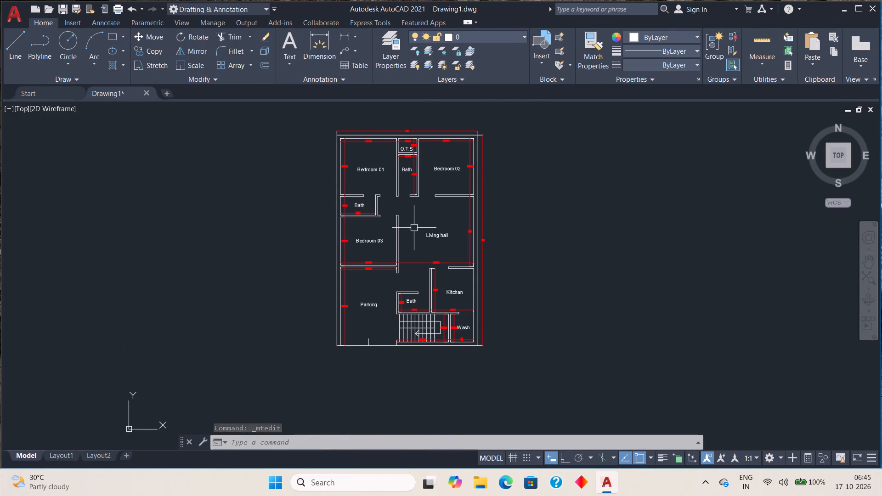
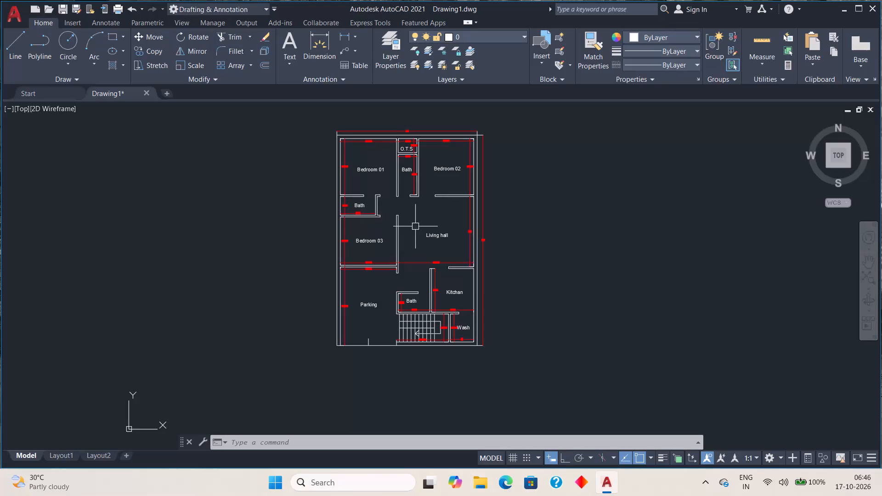
Copy the Parking label to the empty space below the plan, under the staircase.
{"action": "middle_click_drag", "start_coordinate": [374, 321], "coordinate": [367, 298]}
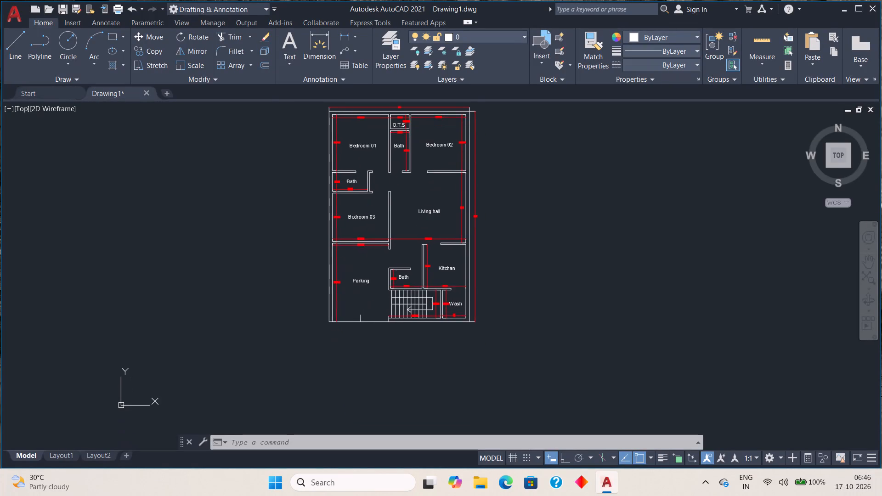
{"action": "scroll", "coordinate": [366, 295], "scroll_direction": "up", "scroll_amount": 2}
{"action": "left_click", "coordinate": [369, 261]}
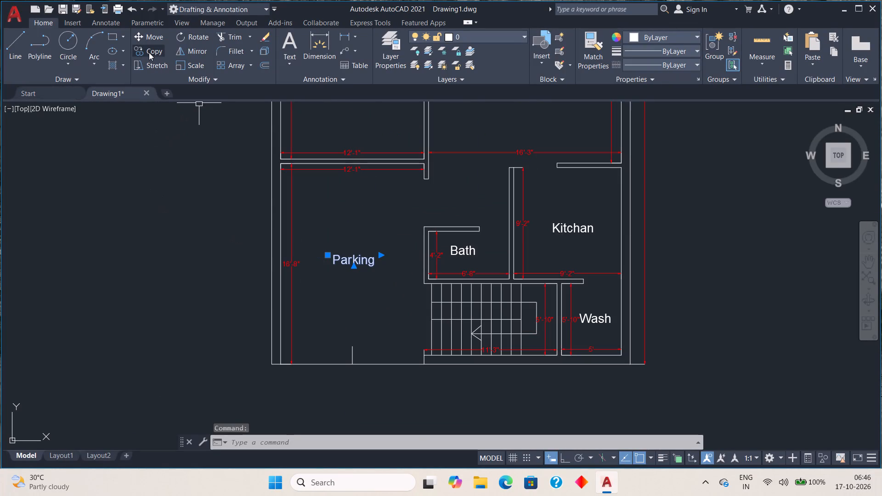
{"action": "left_click", "coordinate": [149, 52]}
{"action": "left_click", "coordinate": [375, 259]}
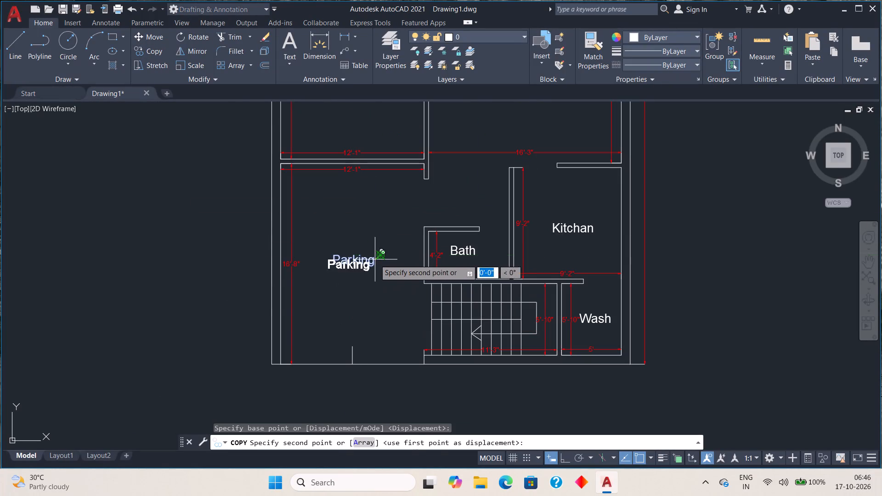
{"action": "left_click", "coordinate": [502, 392]}
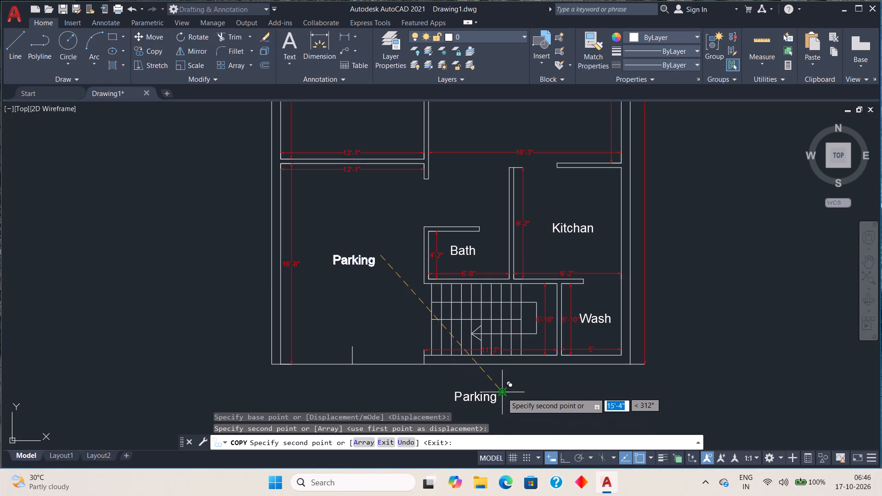
{"action": "key", "text": "Escape"}
Replace the text of the copied Parking label below the staircase with "Ground Floor Plan".
{"action": "scroll", "coordinate": [500, 401], "scroll_direction": "up", "scroll_amount": 1}
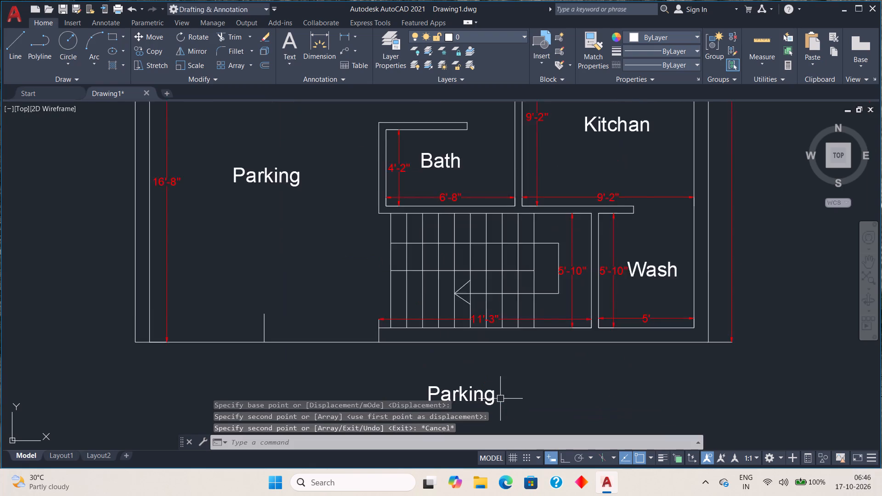
{"action": "scroll", "coordinate": [501, 397], "scroll_direction": "up", "scroll_amount": 1}
{"action": "scroll", "coordinate": [501, 399], "scroll_direction": "down", "scroll_amount": 1}
{"action": "middle_click_drag", "start_coordinate": [496, 396], "coordinate": [496, 291]}
{"action": "double_click", "coordinate": [486, 291]}
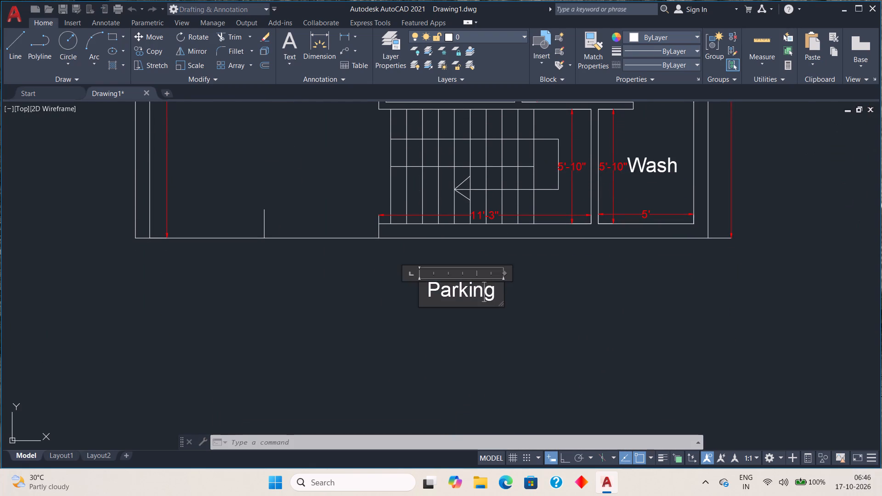
{"action": "left_click", "coordinate": [503, 291]}
{"action": "left_click_drag", "start_coordinate": [503, 291], "coordinate": [582, 287]}
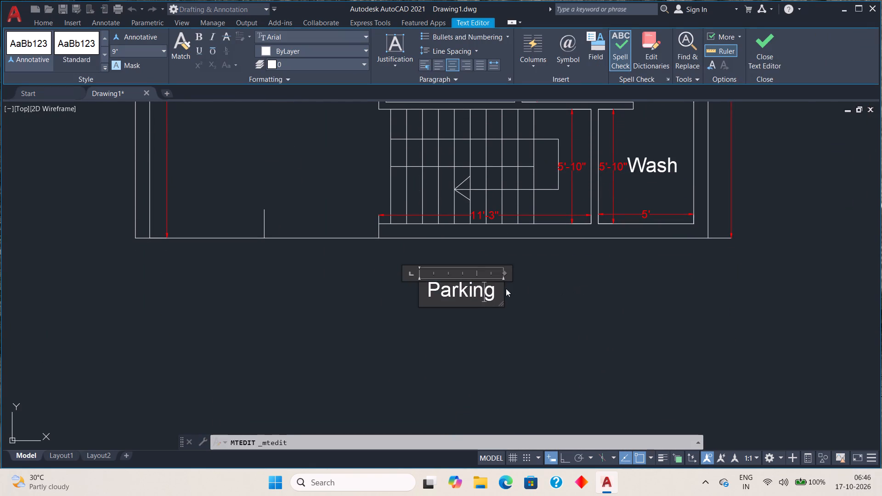
{"action": "left_click", "coordinate": [498, 287]}
{"action": "key", "text": "BackSpace"}
{"action": "key", "text": "BackSpace"}
{"action": "key", "text": "BackSpace"}
{"action": "key", "text": "BackSpace"}
{"action": "key", "text": "BackSpace"}
{"action": "key", "text": "BackSpace"}
{"action": "key", "text": "BackSpace"}
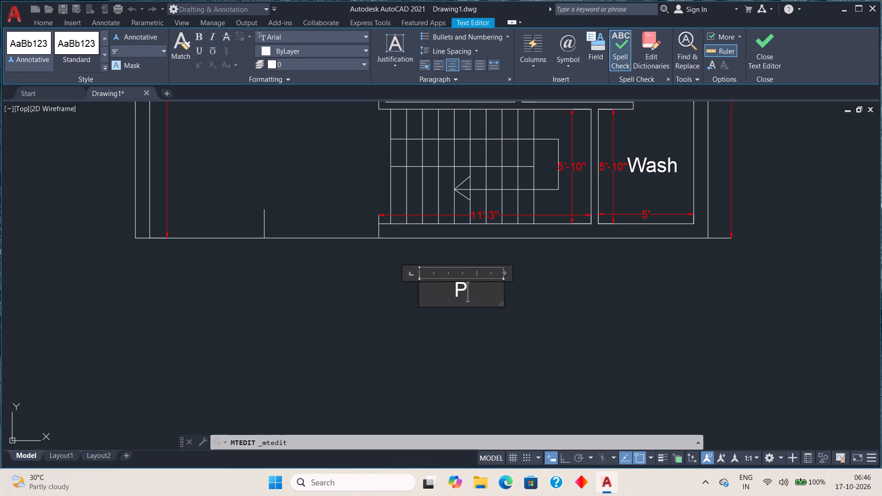
{"action": "key", "text": "BackSpace"}
{"action": "key", "text": "g"}
{"action": "type", "text": "round"}
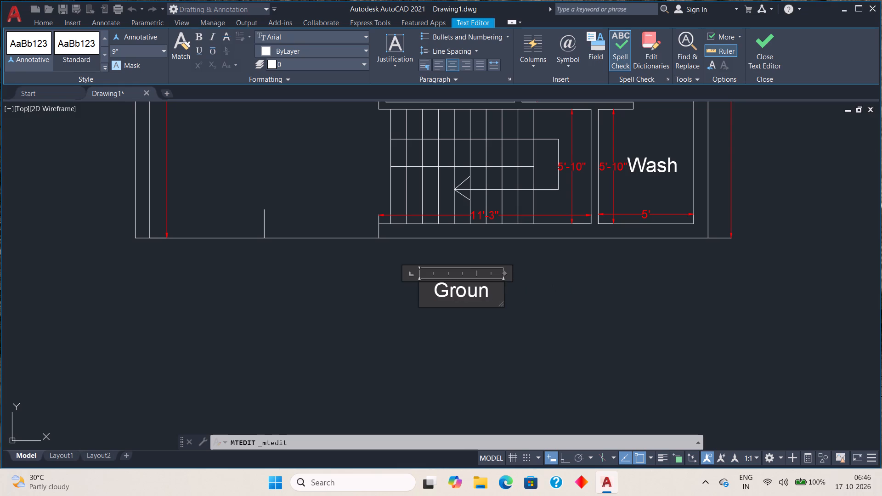
{"action": "key", "text": "space"}
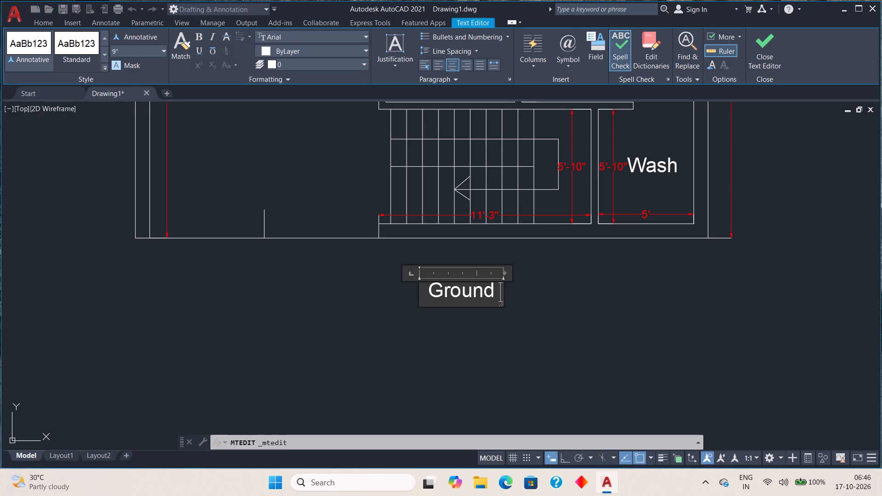
{"action": "key", "text": "f"}
{"action": "type", "text": "loo"}
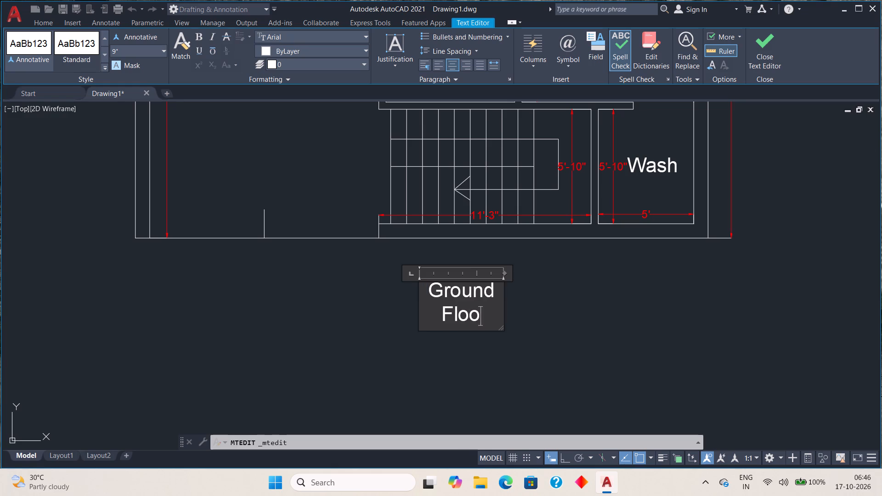
{"action": "type", "text": "r"}
{"action": "key", "text": "space"}
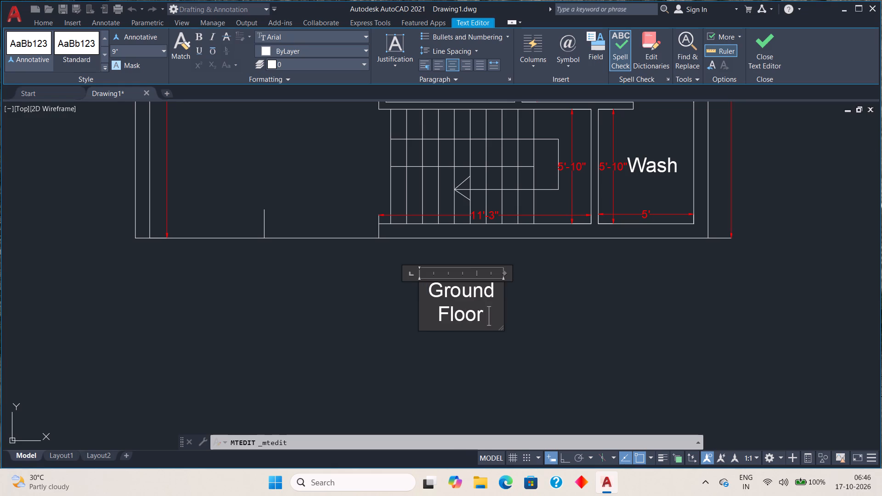
{"action": "key", "text": "p"}
{"action": "type", "text": "lan"}
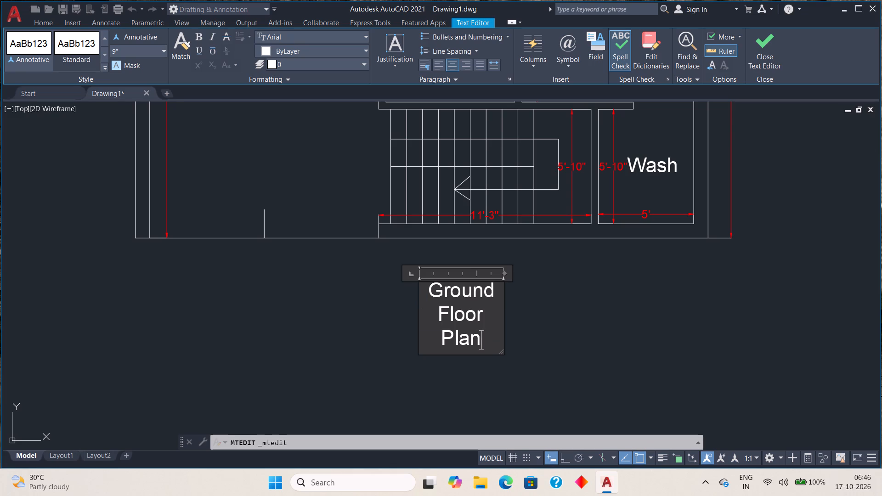
{"action": "key", "text": "space"}
Widen the title's text frame past 9'-2" so that "Ground Floor Plan" fits on one line.
{"action": "left_click_drag", "start_coordinate": [503, 309], "coordinate": [595, 306]}
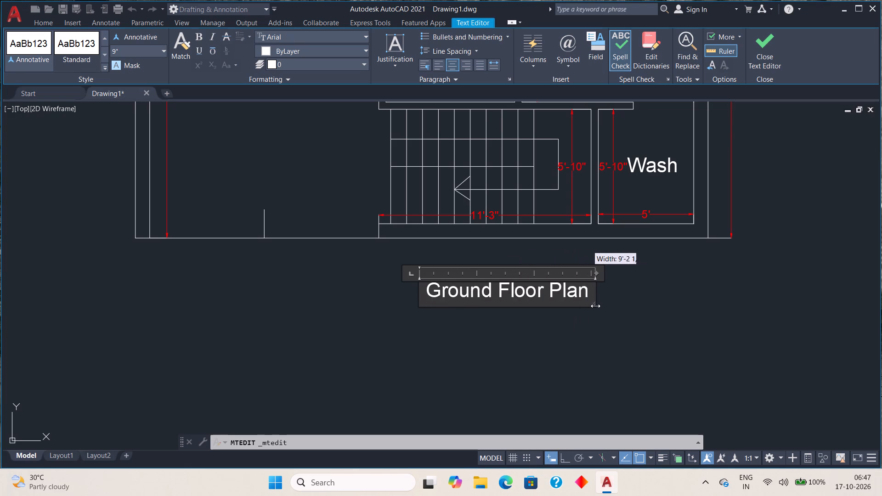
{"action": "left_click_drag", "start_coordinate": [595, 306], "coordinate": [616, 307]}
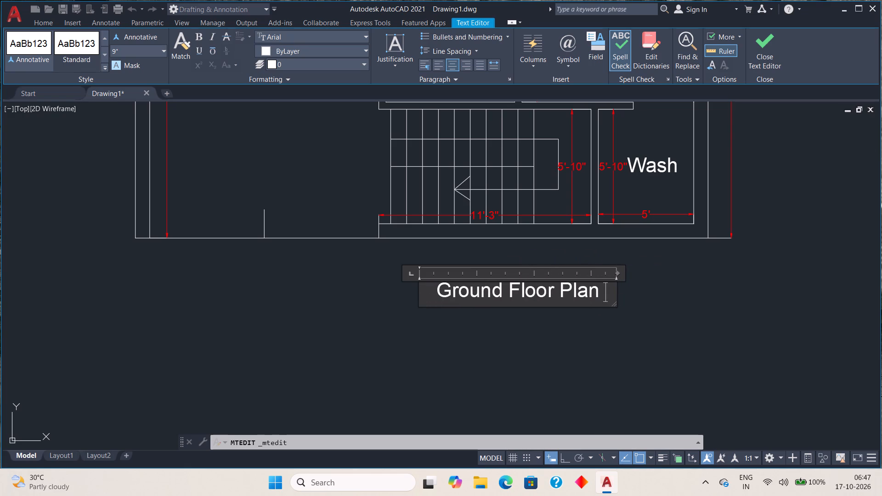
Set the text height of the whole "Ground Floor Plan" title to 1'5" and finish editing it.
{"action": "left_click_drag", "start_coordinate": [606, 293], "coordinate": [425, 297]}
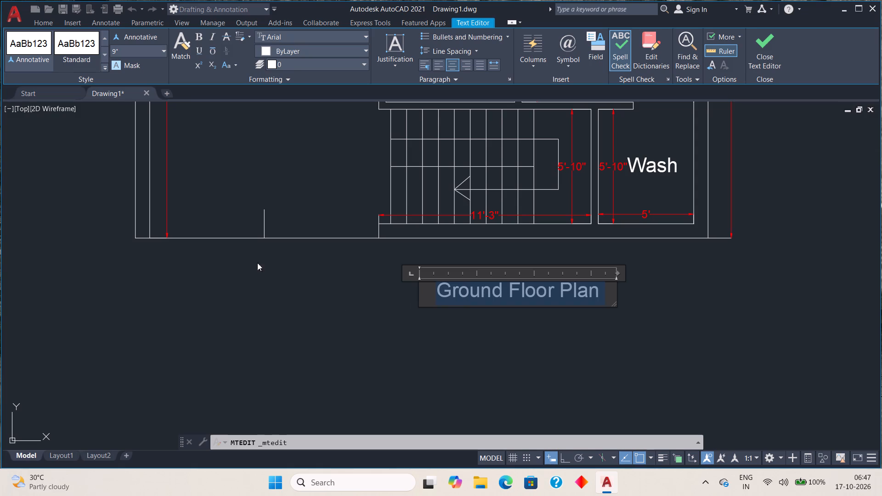
{"action": "left_click", "coordinate": [144, 51]}
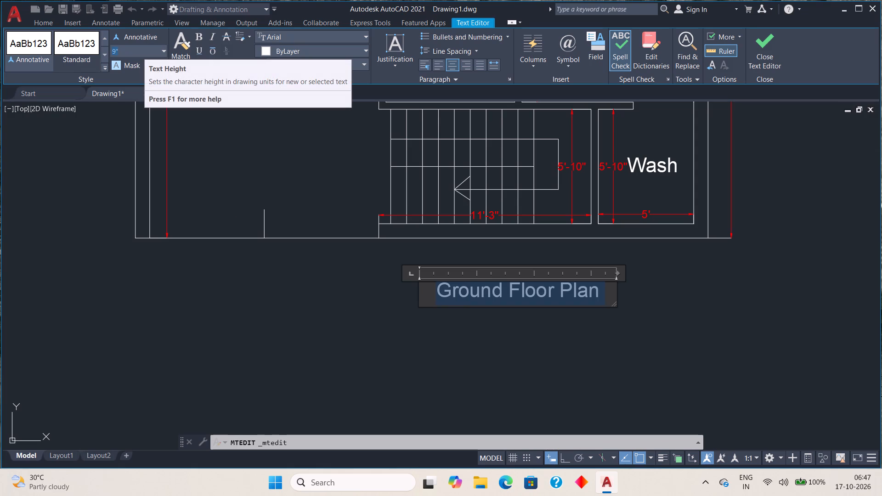
{"action": "key", "text": "1"}
{"action": "key", "text": "apostrophe"}
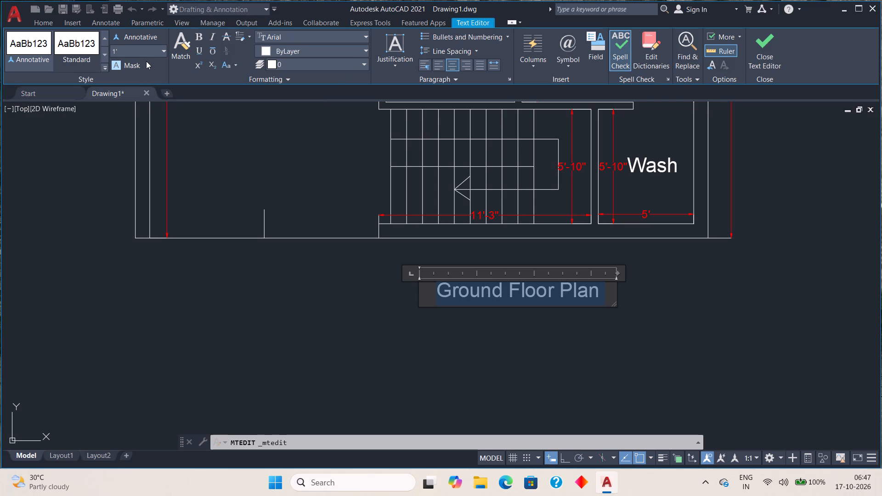
{"action": "key", "text": "5"}
{"action": "key", "text": "shift+quotedbl"}
{"action": "key", "text": "Return"}
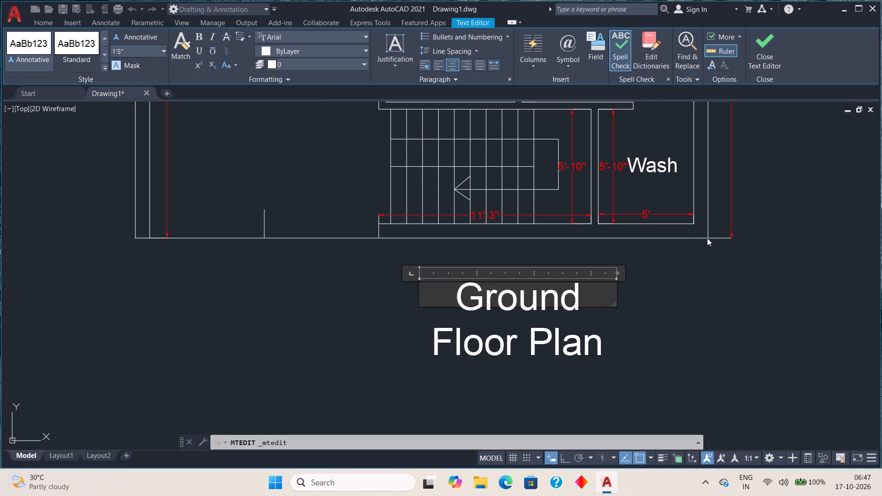
{"action": "left_click", "coordinate": [756, 61]}
Move the "Ground Floor Plan" title about 3'-8" left toward the middle of the plan's bottom edge.
{"action": "scroll", "coordinate": [658, 288], "scroll_direction": "down", "scroll_amount": 2}
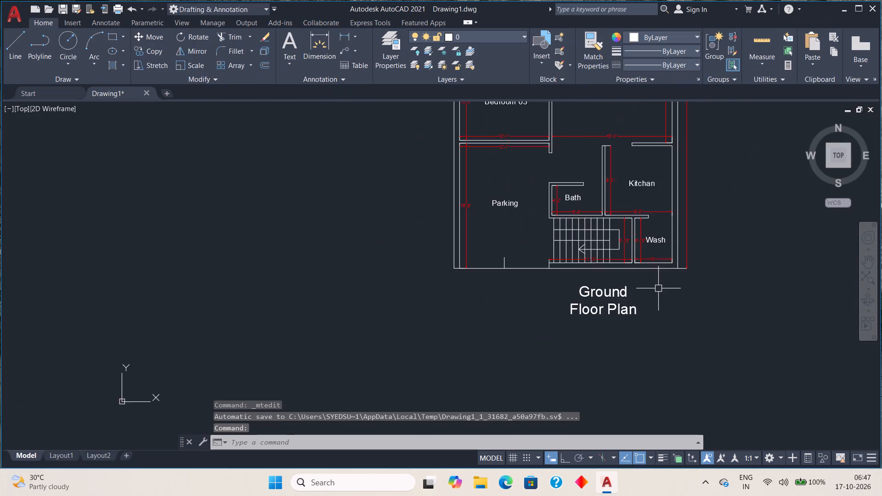
{"action": "scroll", "coordinate": [661, 294], "scroll_direction": "down", "scroll_amount": 1}
{"action": "middle_click_drag", "start_coordinate": [688, 278], "coordinate": [661, 306]}
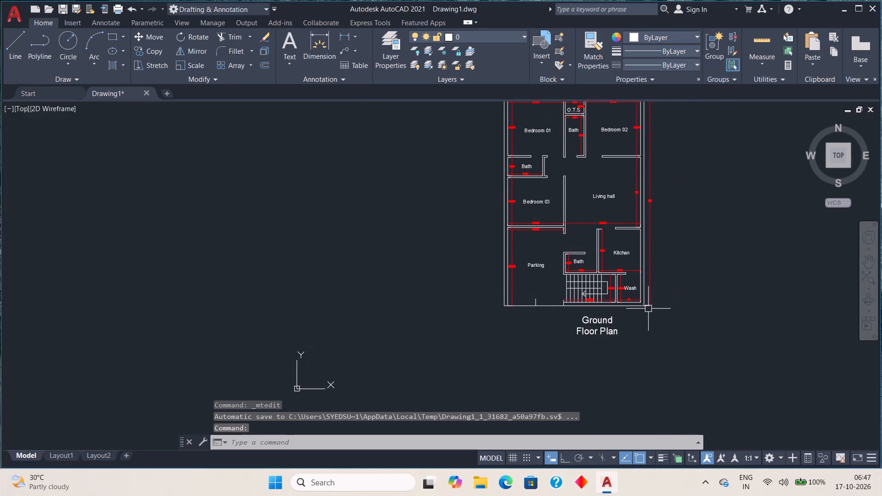
{"action": "scroll", "coordinate": [617, 334], "scroll_direction": "up", "scroll_amount": 2}
{"action": "left_click", "coordinate": [568, 327]}
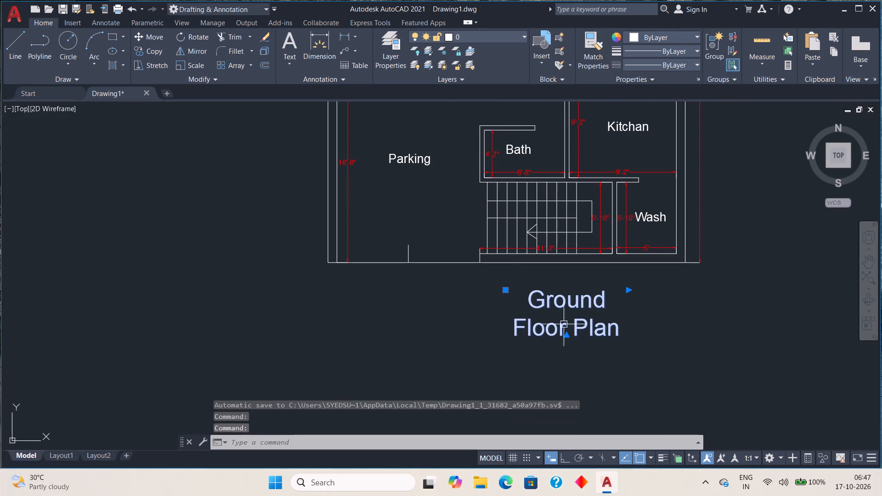
{"action": "left_click", "coordinate": [504, 289]}
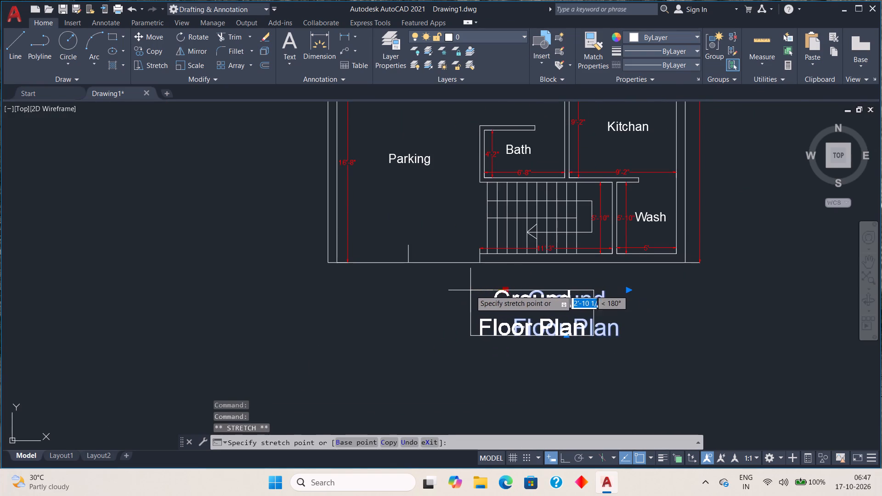
{"action": "scroll", "coordinate": [469, 290], "scroll_direction": "up", "scroll_amount": 2}
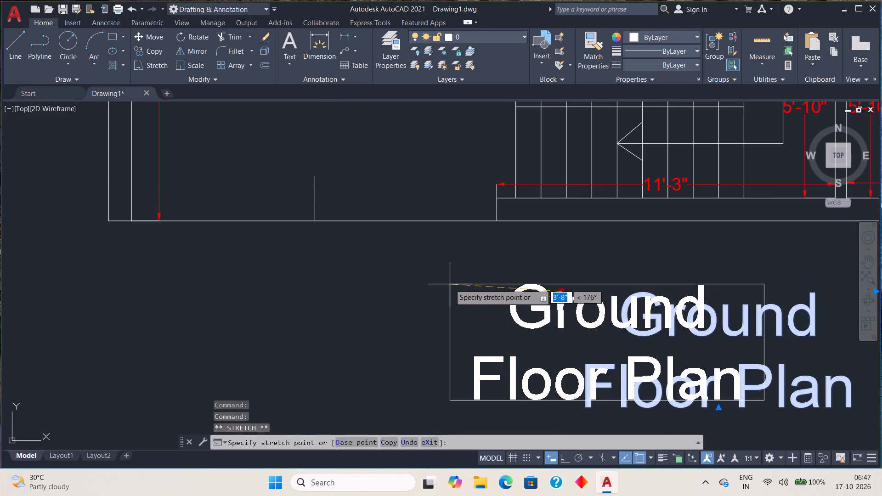
{"action": "left_click", "coordinate": [445, 284]}
{"action": "scroll", "coordinate": [701, 312], "scroll_direction": "down", "scroll_amount": 3}
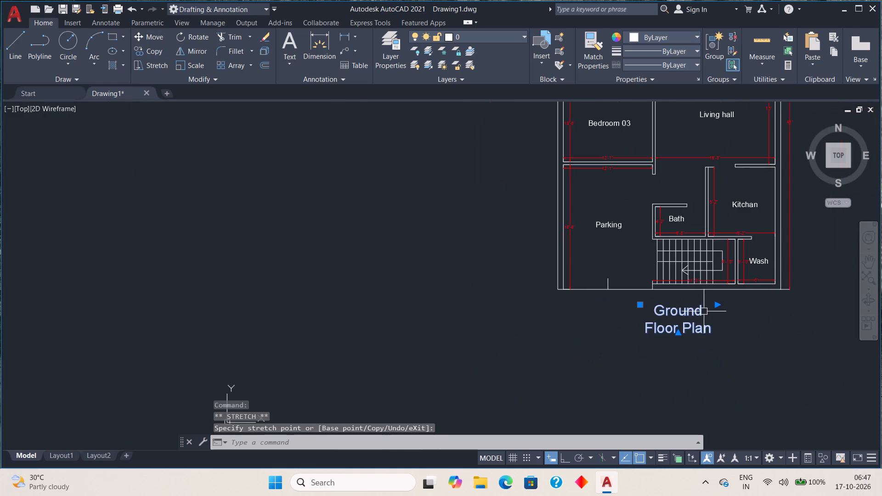
{"action": "scroll", "coordinate": [772, 324], "scroll_direction": "down", "scroll_amount": 1}
{"action": "middle_click_drag", "start_coordinate": [749, 331], "coordinate": [535, 351]}
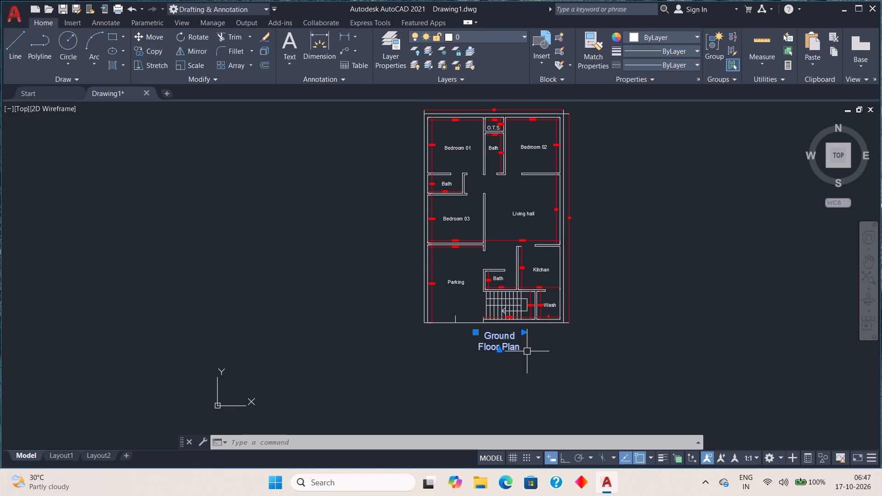
Shift the "Ground Floor Plan" title about 7 1/2" right beneath the plan and deselect it.
{"action": "scroll", "coordinate": [527, 351], "scroll_direction": "up", "scroll_amount": 1}
{"action": "left_click", "coordinate": [551, 355]}
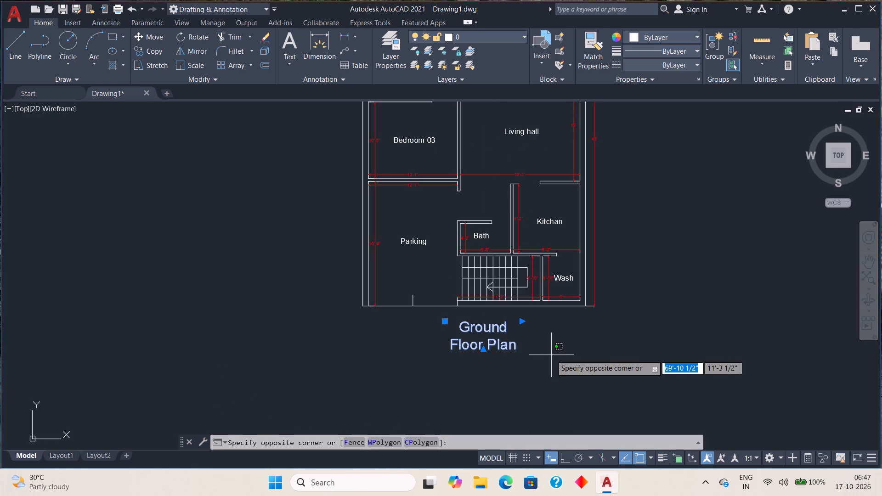
{"action": "key", "text": "Escape"}
{"action": "key", "text": "Escape"}
{"action": "scroll", "coordinate": [541, 360], "scroll_direction": "down", "scroll_amount": 1}
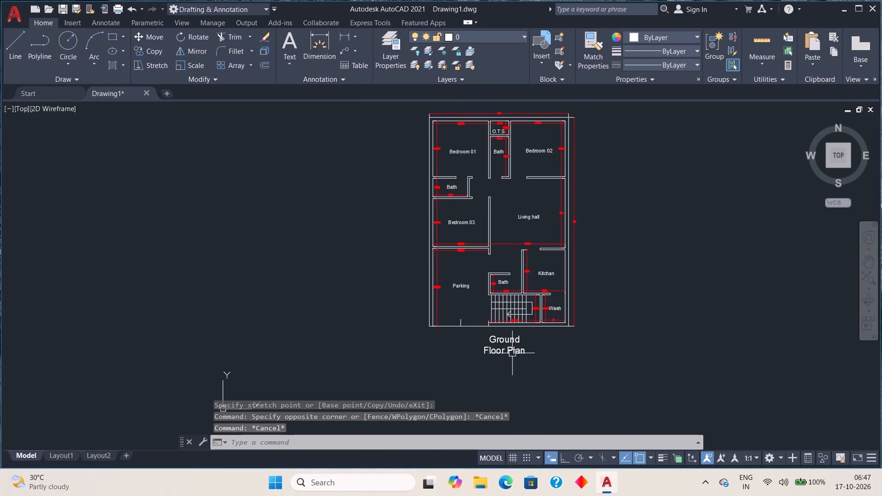
{"action": "left_click", "coordinate": [512, 350]}
{"action": "left_click", "coordinate": [481, 336]}
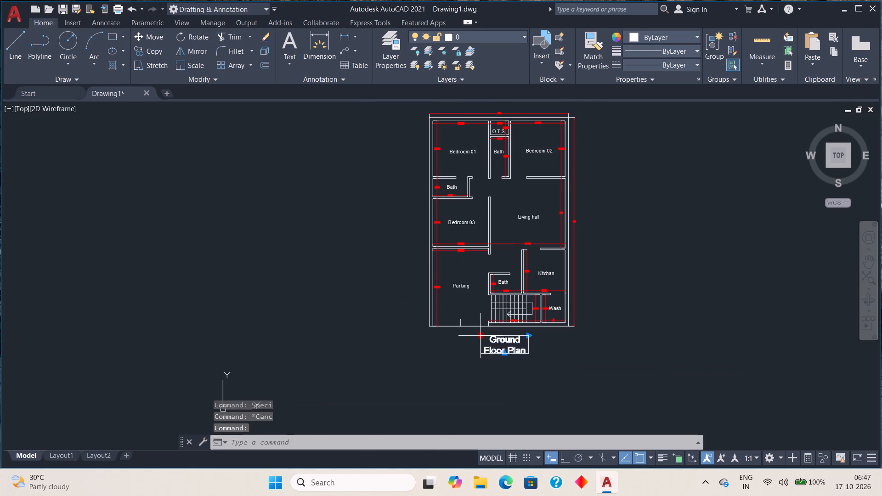
{"action": "scroll", "coordinate": [483, 336], "scroll_direction": "up", "scroll_amount": 2}
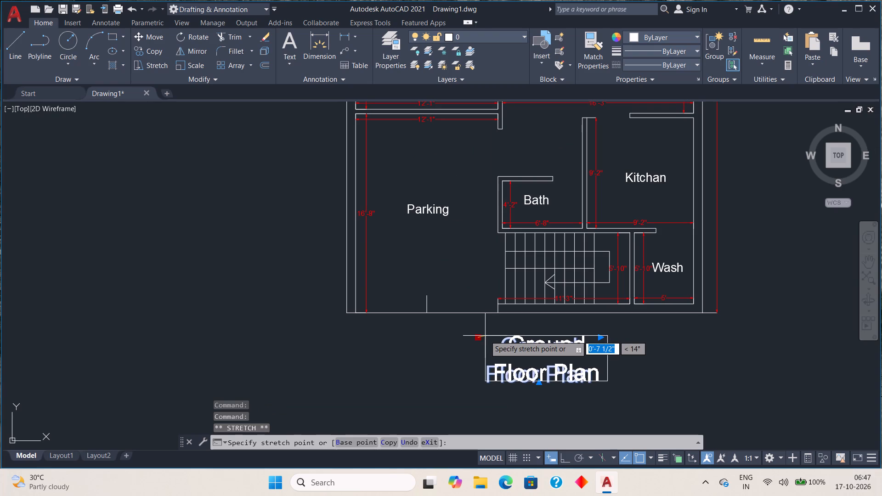
{"action": "left_click", "coordinate": [485, 336]}
{"action": "key", "text": "Escape"}
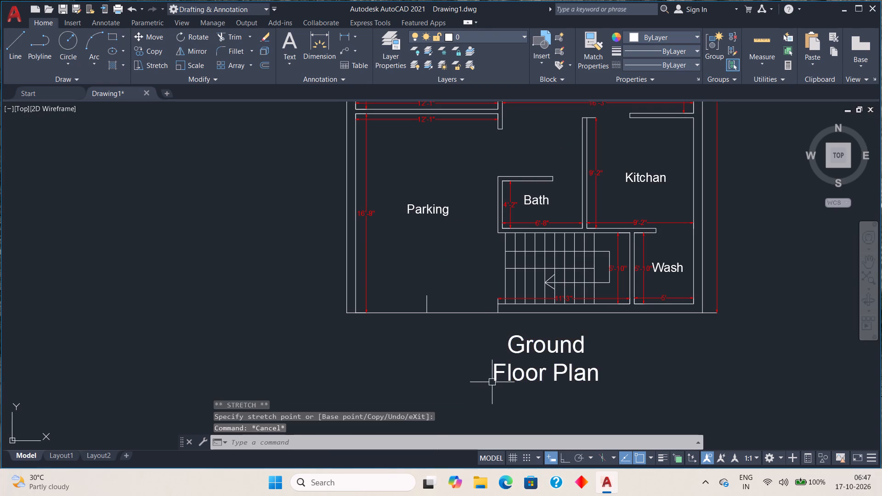
Review the room labels, dimensions and title across the whole ground floor plan.
{"action": "scroll", "coordinate": [501, 382], "scroll_direction": "down", "scroll_amount": 2}
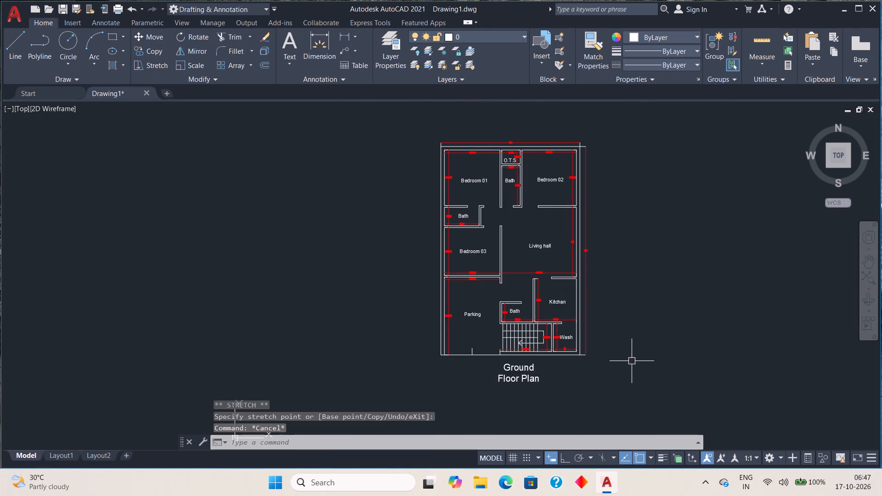
{"action": "middle_click_drag", "start_coordinate": [632, 361], "coordinate": [557, 376]}
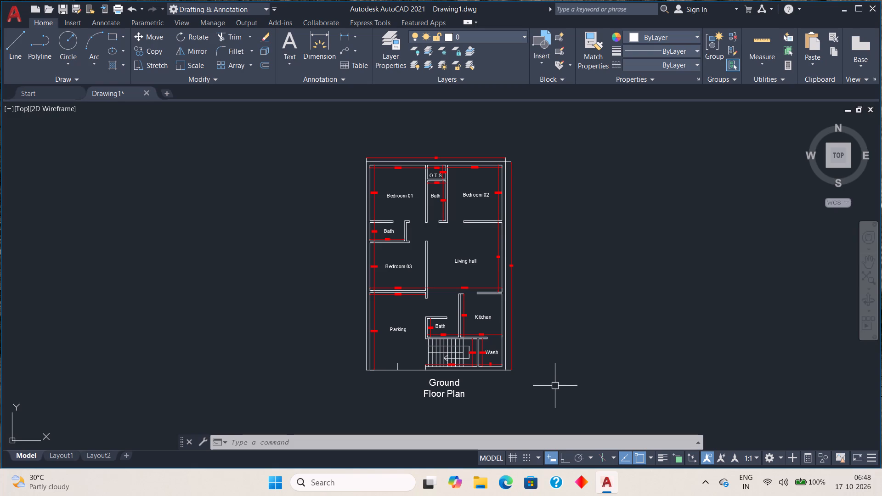
{"action": "middle_click_drag", "start_coordinate": [580, 281], "coordinate": [574, 308]}
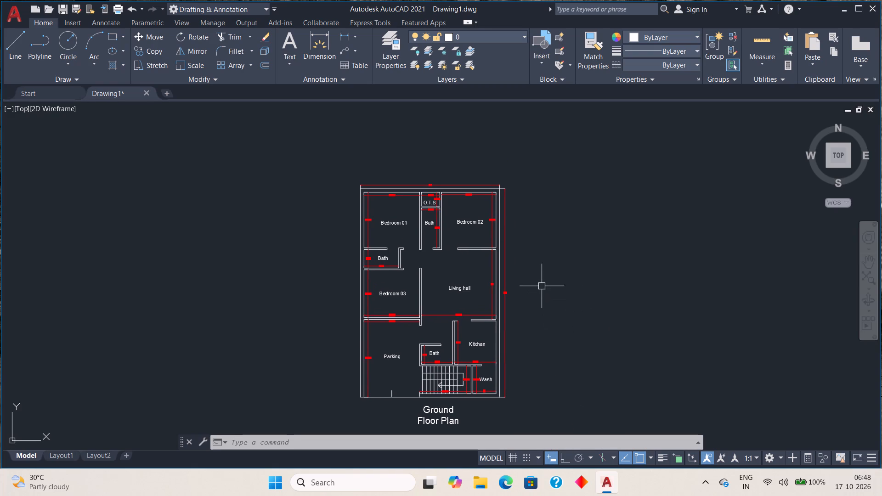
{"action": "scroll", "coordinate": [539, 278], "scroll_direction": "up", "scroll_amount": 1}
{"action": "scroll", "coordinate": [539, 279], "scroll_direction": "down", "scroll_amount": 1}
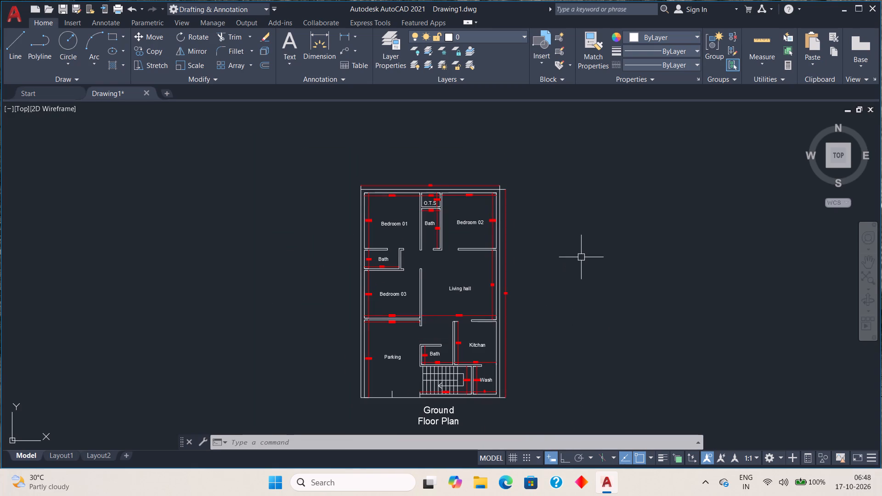
{"action": "middle_click_drag", "start_coordinate": [584, 261], "coordinate": [595, 247]}
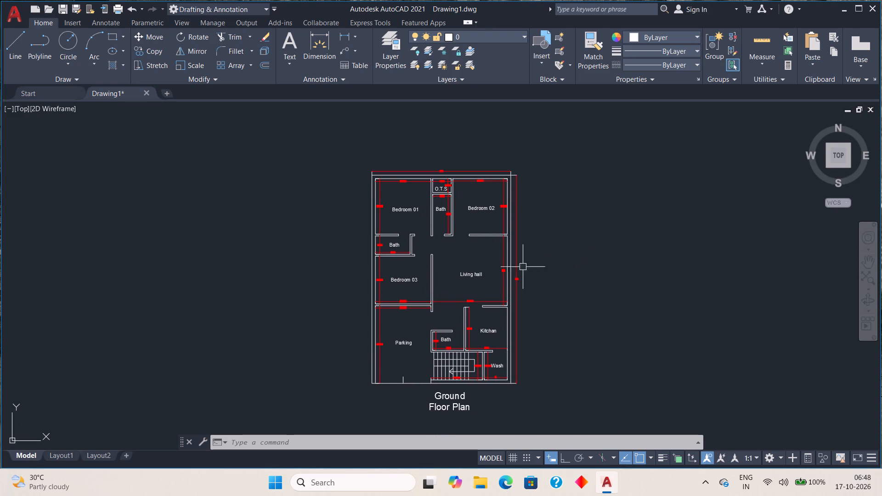
{"action": "middle_click_drag", "start_coordinate": [464, 371], "coordinate": [468, 325]}
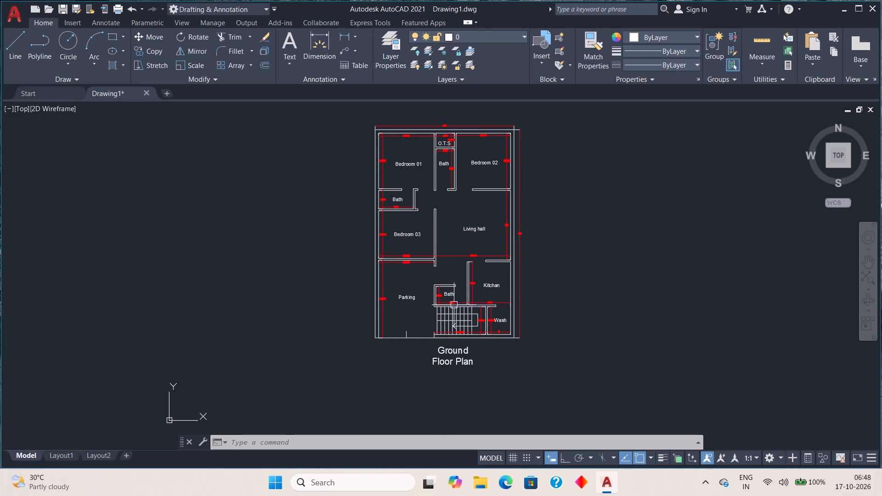
{"action": "scroll", "coordinate": [444, 299], "scroll_direction": "up", "scroll_amount": 3}
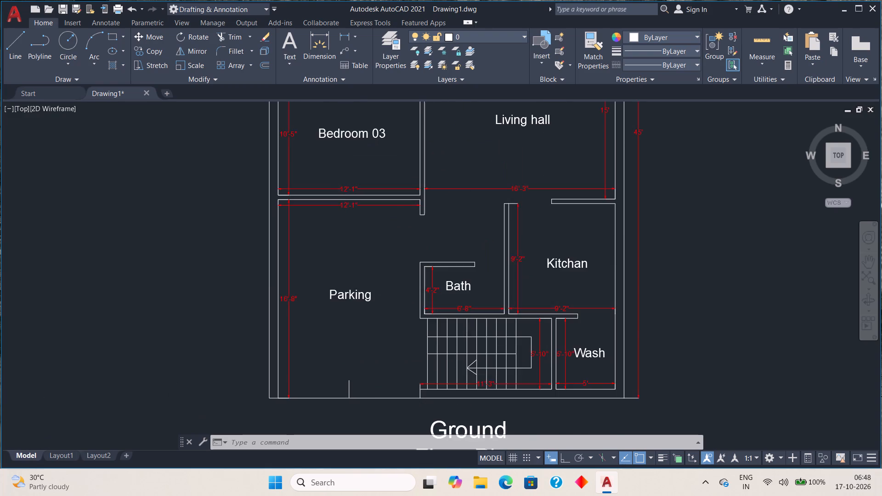
{"action": "scroll", "coordinate": [453, 311], "scroll_direction": "down", "scroll_amount": 1}
{"action": "middle_click_drag", "start_coordinate": [455, 314], "coordinate": [458, 271]}
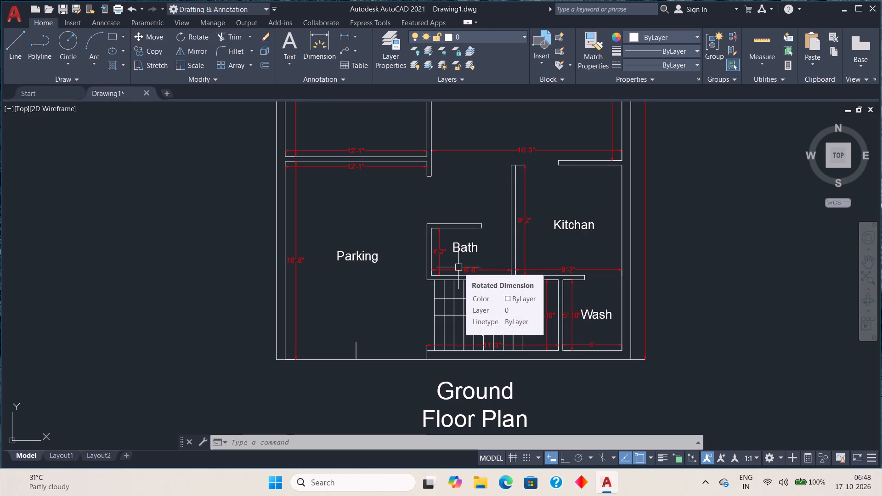
{"action": "scroll", "coordinate": [461, 261], "scroll_direction": "up", "scroll_amount": 2}
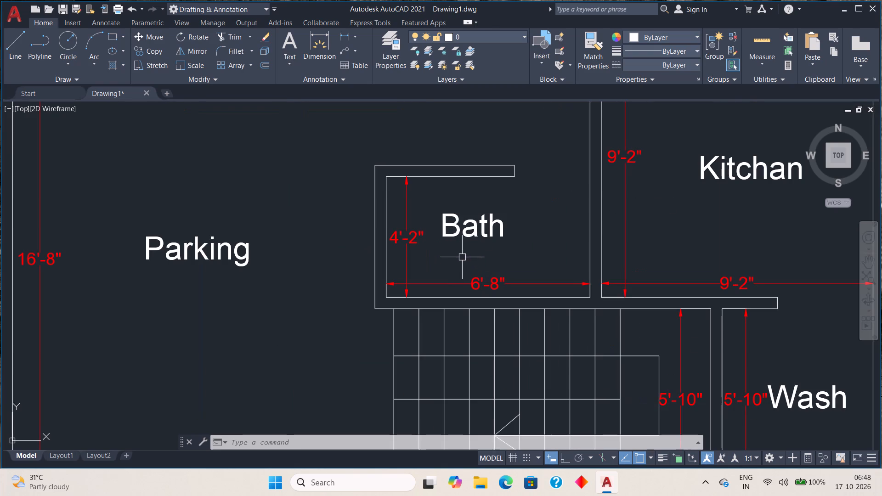
{"action": "scroll", "coordinate": [462, 257], "scroll_direction": "down", "scroll_amount": 2}
{"action": "scroll", "coordinate": [474, 214], "scroll_direction": "down", "scroll_amount": 1}
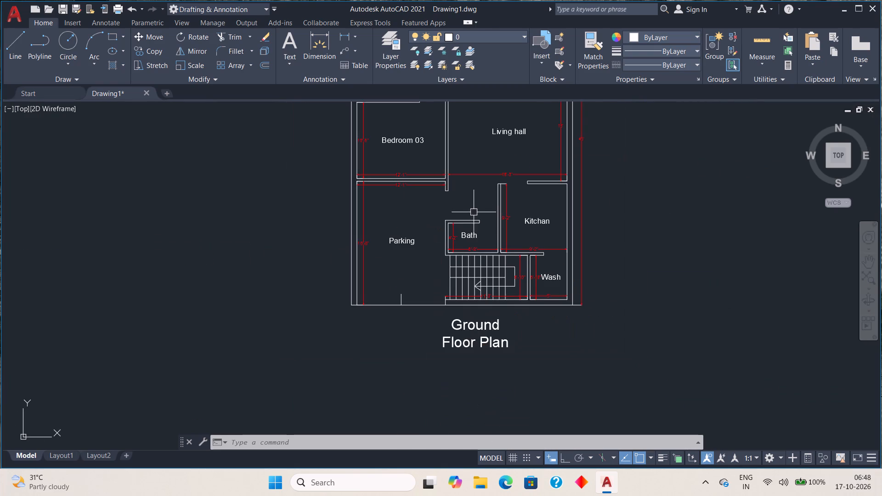
{"action": "middle_click_drag", "start_coordinate": [474, 224], "coordinate": [427, 360]}
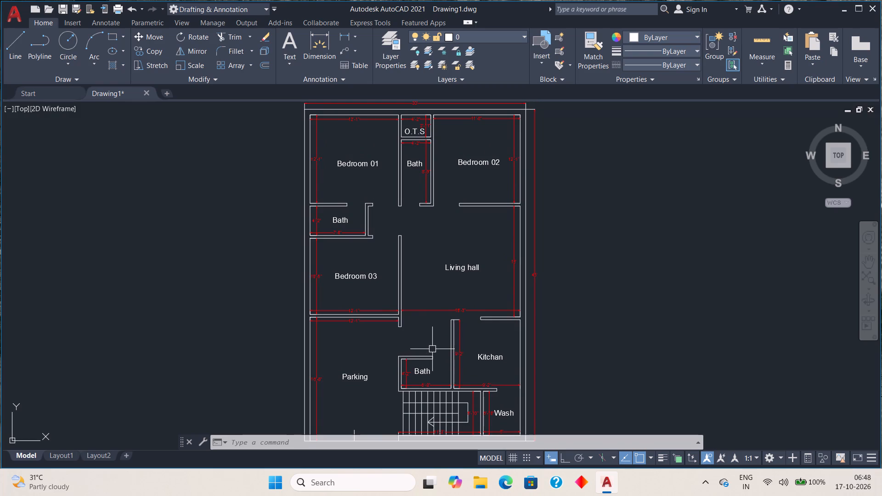
Copy the "Bath" label above the staircase to the open parking side, just beside the first stair line.
{"action": "middle_click_drag", "start_coordinate": [432, 349], "coordinate": [448, 168]}
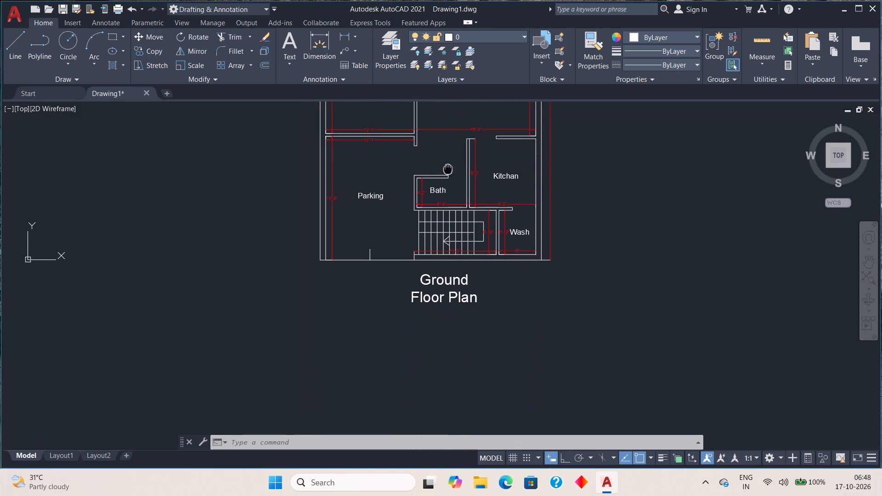
{"action": "middle_click_drag", "start_coordinate": [448, 168], "coordinate": [448, 168]}
{"action": "scroll", "coordinate": [440, 195], "scroll_direction": "up", "scroll_amount": 1}
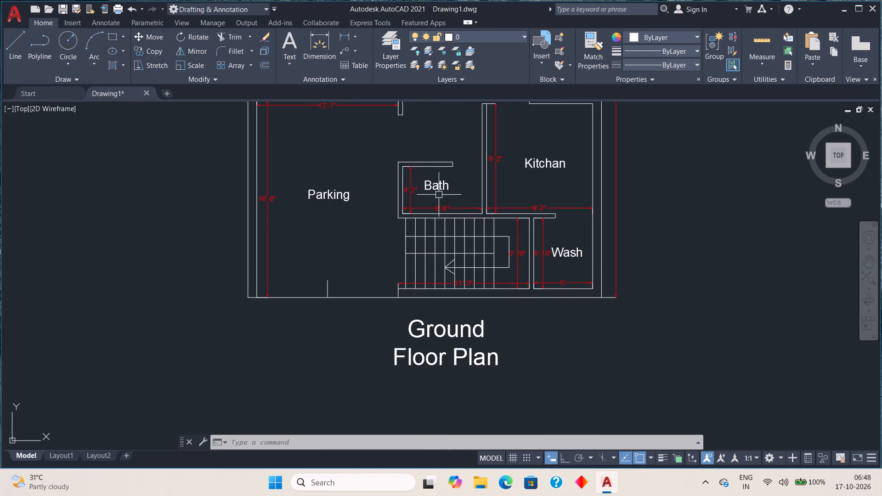
{"action": "left_click", "coordinate": [439, 186]}
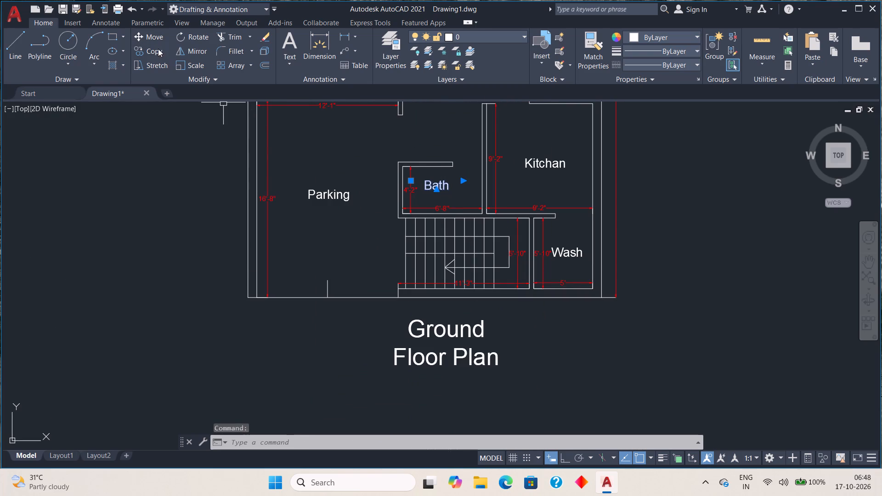
{"action": "left_click", "coordinate": [158, 50]}
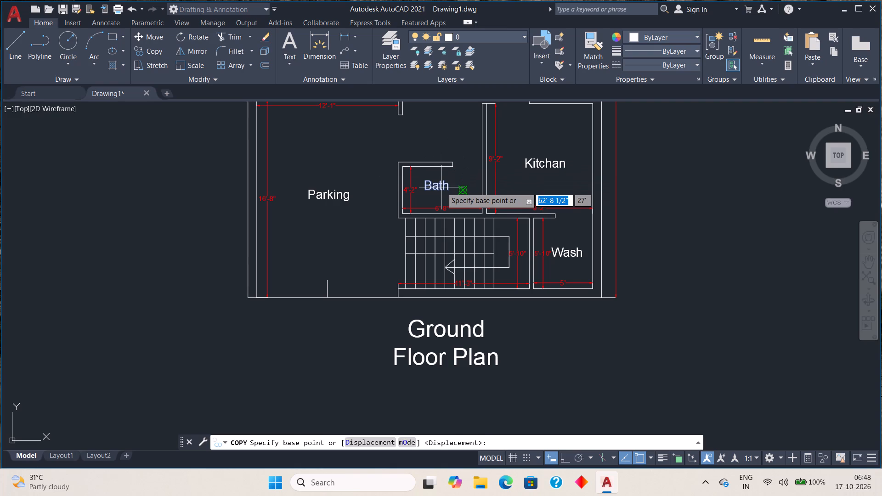
{"action": "left_click", "coordinate": [441, 187]}
{"action": "scroll", "coordinate": [407, 244], "scroll_direction": "up", "scroll_amount": 2}
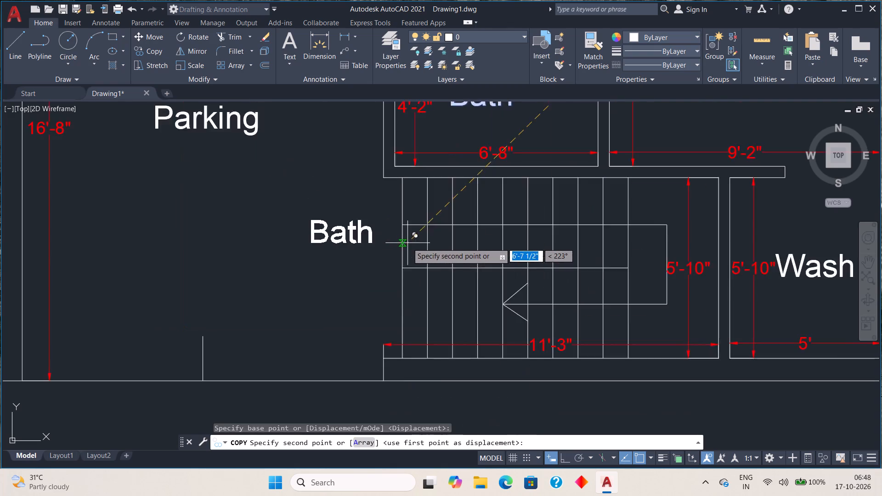
{"action": "scroll", "coordinate": [407, 243], "scroll_direction": "up", "scroll_amount": 1}
{"action": "left_click", "coordinate": [442, 227]}
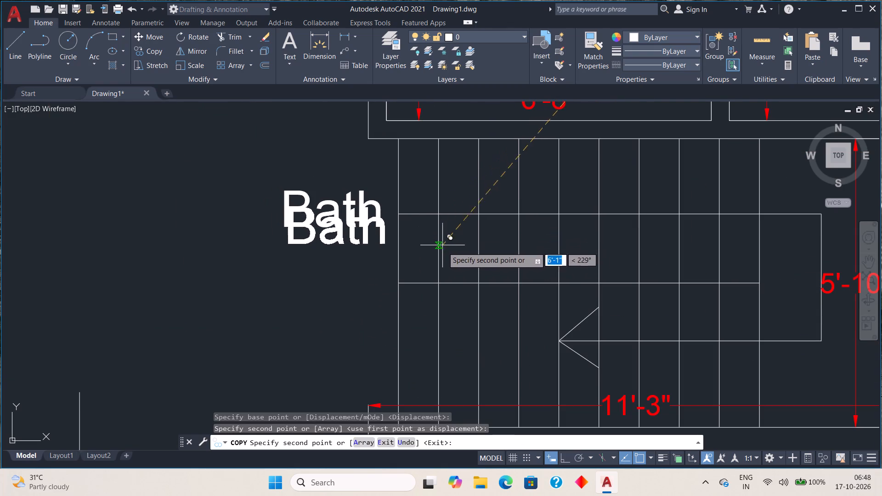
{"action": "key", "text": "Escape"}
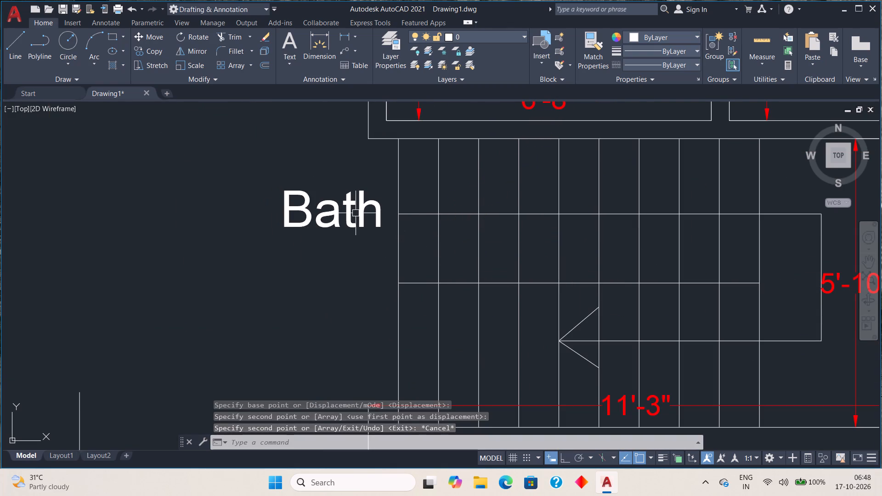
Change the text of the copied "Bath" label beside the stairs to "U.P".
{"action": "double_click", "coordinate": [356, 213]}
{"action": "key", "text": "Escape"}
{"action": "double_click", "coordinate": [356, 213]}
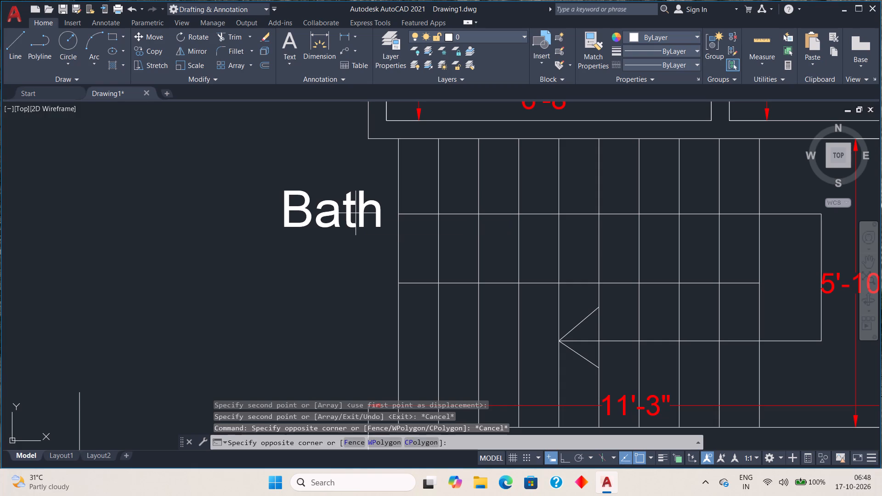
{"action": "key", "text": "Escape"}
{"action": "double_click", "coordinate": [365, 213]}
{"action": "left_click", "coordinate": [394, 212]}
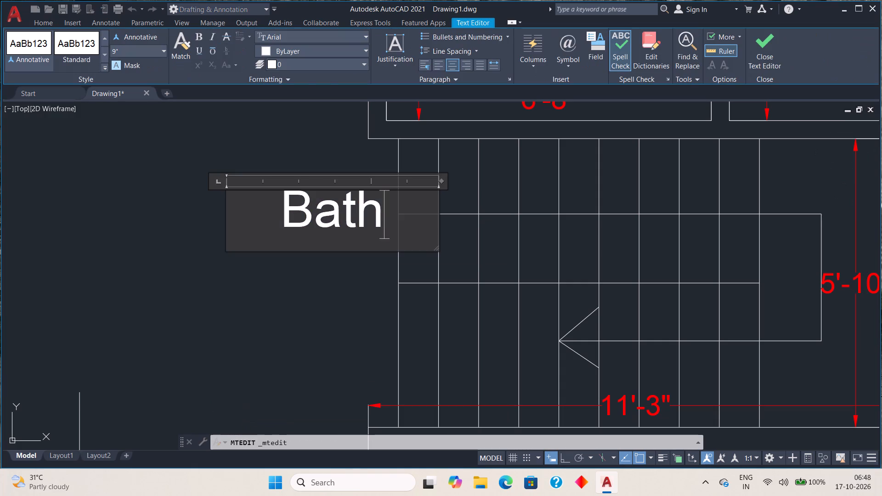
{"action": "key", "text": "BackSpace"}
{"action": "key", "text": "BackSpace"}
{"action": "key", "text": "BackSpace"}
{"action": "key", "text": "BackSpace"}
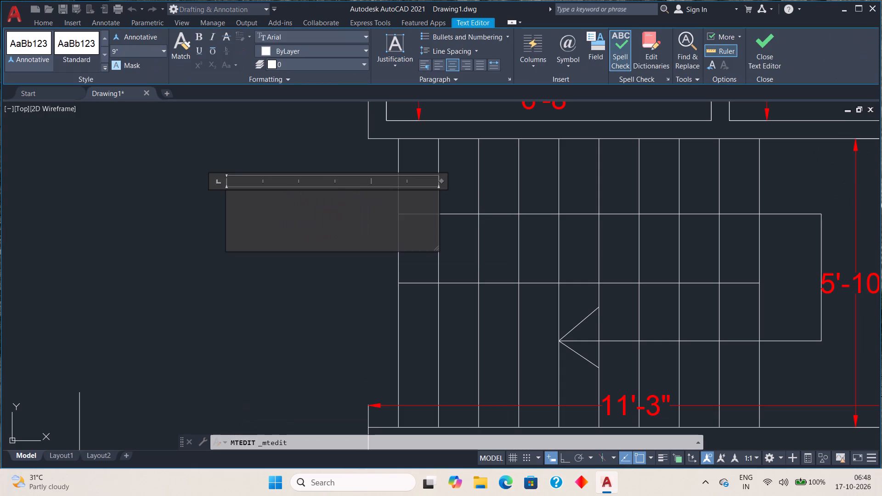
{"action": "type", "text": "U,"}
{"action": "key", "text": "p"}
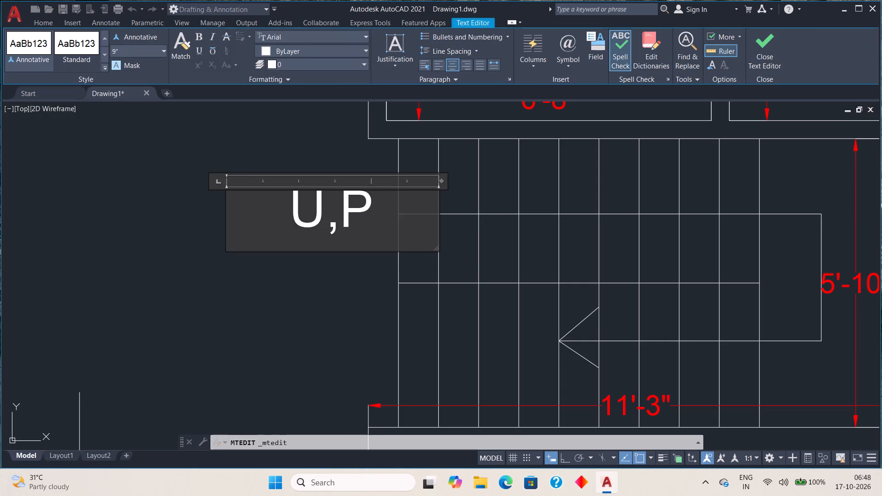
{"action": "key", "text": "BackSpace"}
{"action": "key", "text": "BackSpace"}
{"action": "key", "text": "period"}
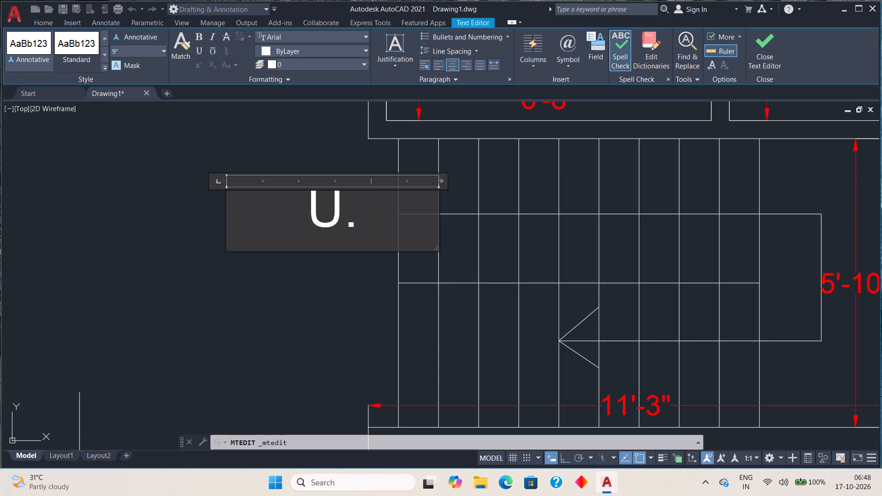
{"action": "key", "text": "p"}
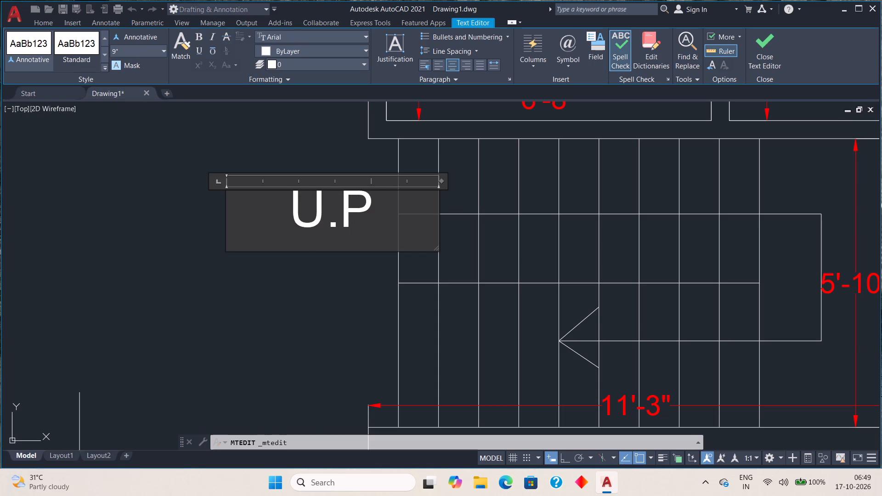
{"action": "left_click", "coordinate": [379, 317]}
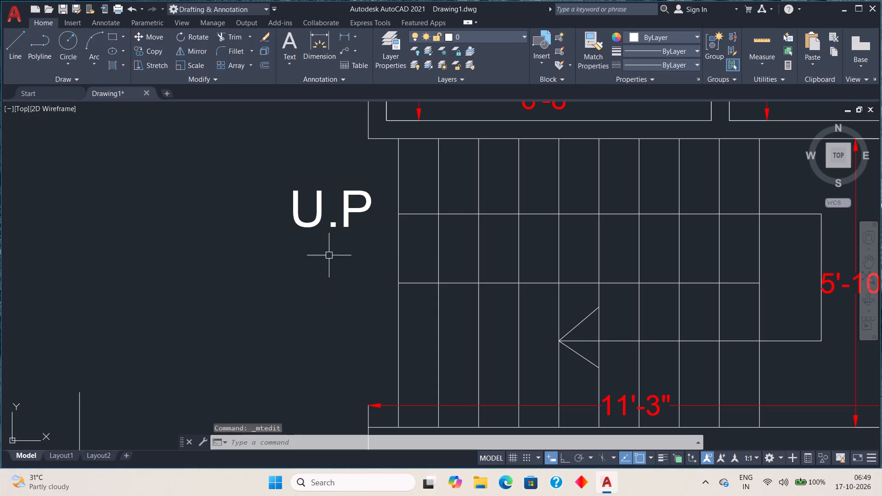
Turn on Ortho and rotate the "U.P" label to 270° so it reads vertically downward.
{"action": "left_click", "coordinate": [346, 205]}
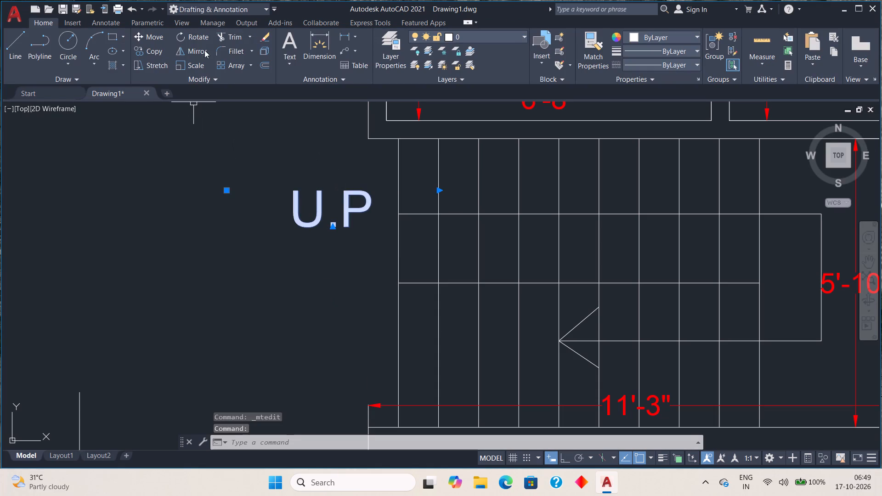
{"action": "left_click", "coordinate": [203, 39]}
{"action": "left_click", "coordinate": [561, 457]}
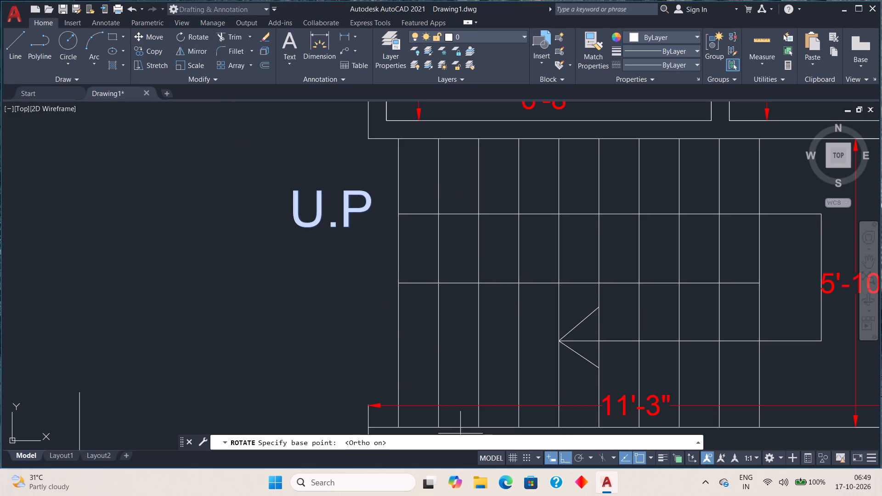
{"action": "left_click", "coordinate": [365, 197]}
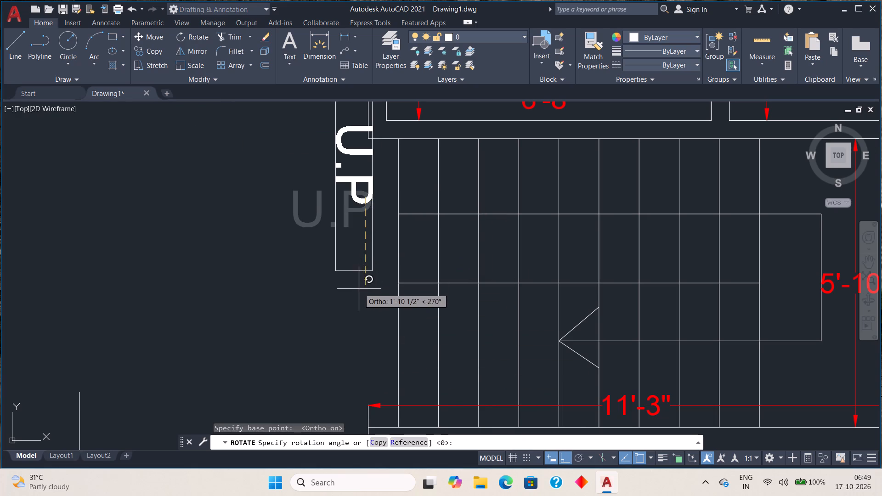
{"action": "left_click", "coordinate": [359, 289]}
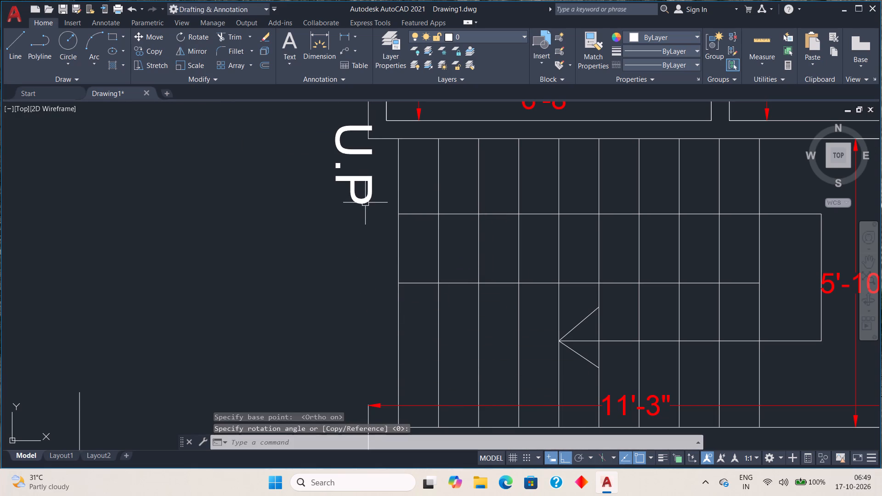
Move the rotated "U.P" label by its insertion point to the upper end of the first stair line and deselect it.
{"action": "left_click", "coordinate": [366, 203]}
{"action": "scroll", "coordinate": [365, 205], "scroll_direction": "down", "scroll_amount": 2}
{"action": "middle_click_drag", "start_coordinate": [370, 196], "coordinate": [358, 241]}
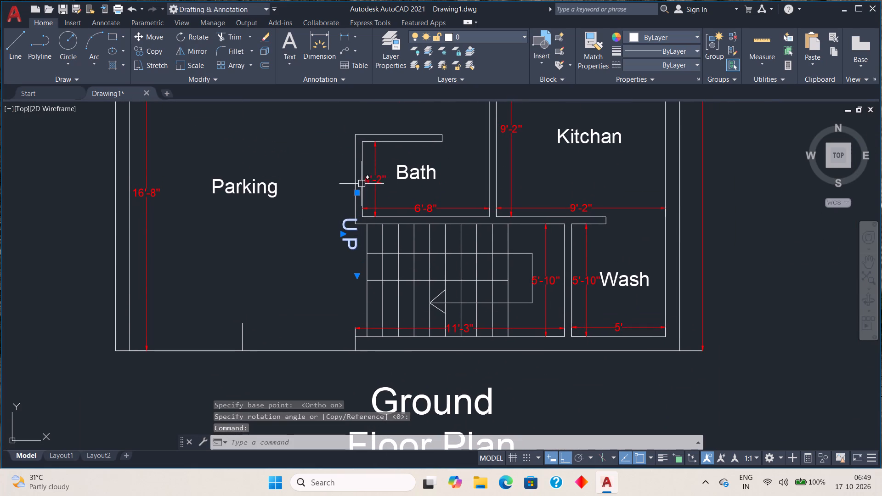
{"action": "left_click", "coordinate": [359, 194]}
{"action": "scroll", "coordinate": [364, 217], "scroll_direction": "up", "scroll_amount": 3}
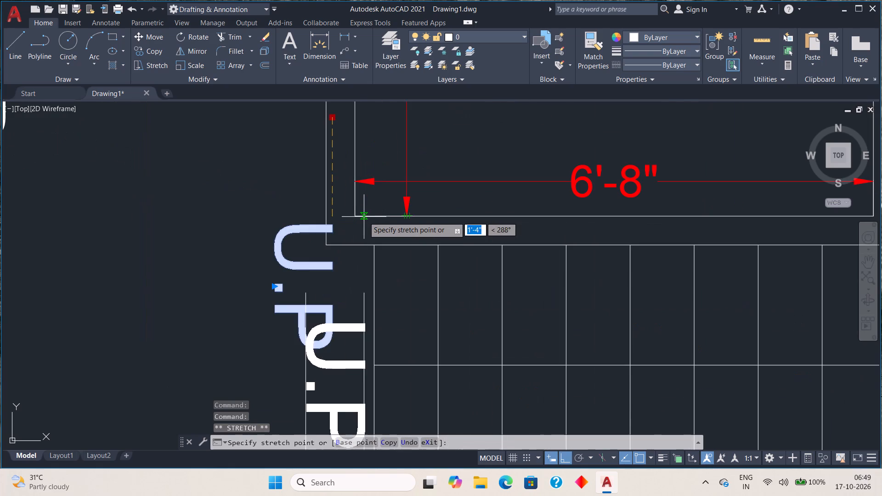
{"action": "left_click", "coordinate": [373, 244]}
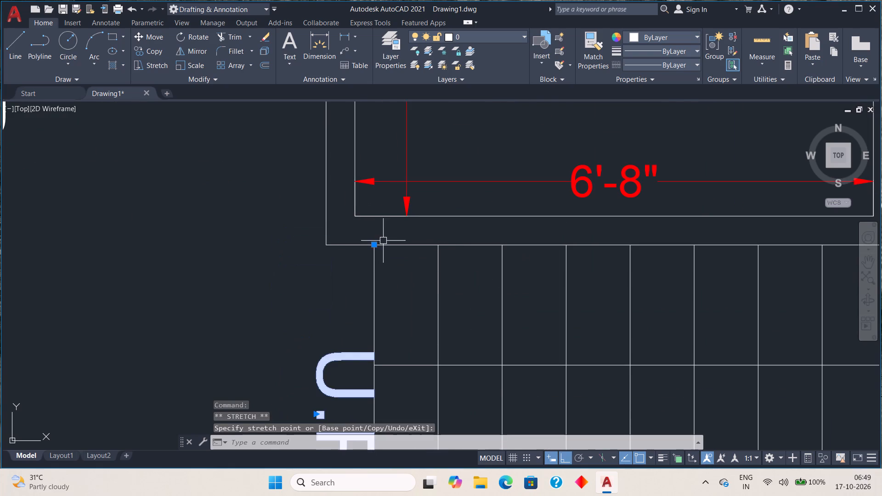
{"action": "scroll", "coordinate": [387, 243], "scroll_direction": "down", "scroll_amount": 2}
{"action": "middle_click_drag", "start_coordinate": [413, 311], "coordinate": [411, 252]}
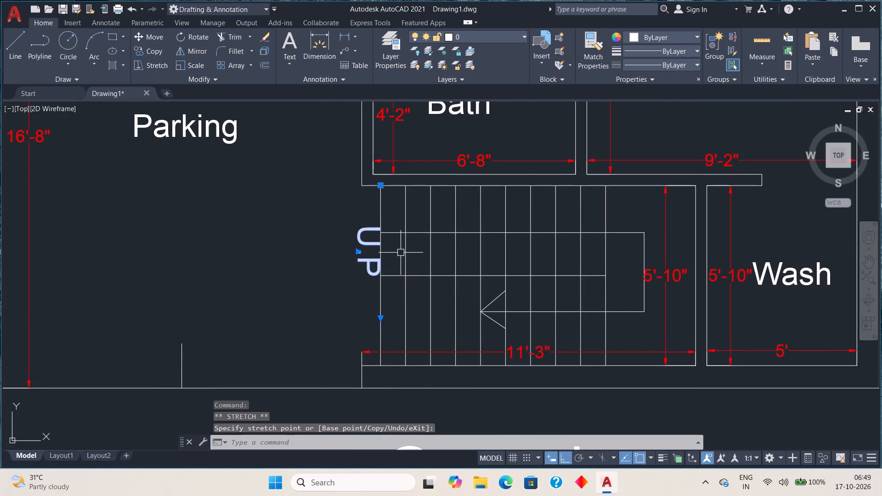
{"action": "key", "text": "Escape"}
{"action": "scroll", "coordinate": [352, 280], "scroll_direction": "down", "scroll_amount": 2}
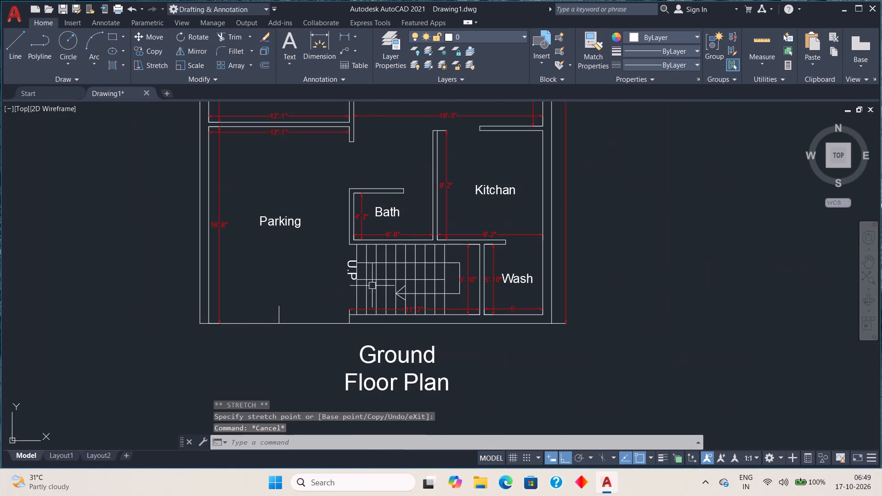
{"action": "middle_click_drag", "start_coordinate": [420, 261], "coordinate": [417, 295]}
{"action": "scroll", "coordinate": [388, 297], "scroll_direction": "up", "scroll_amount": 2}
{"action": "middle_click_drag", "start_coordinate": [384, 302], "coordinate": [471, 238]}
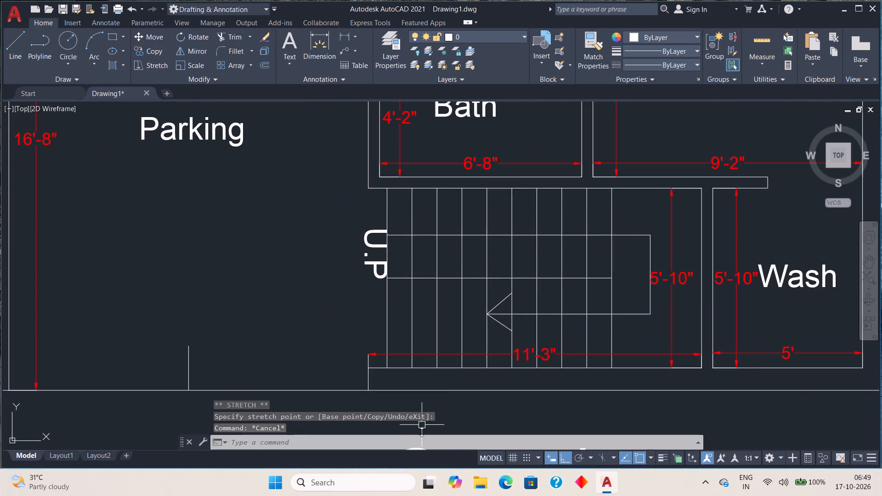
Turn off Ortho and move the "U.P" label by its insertion point to the bath's inner wall corner above the stairs, clear of the first stair line.
{"action": "left_click", "coordinate": [562, 454]}
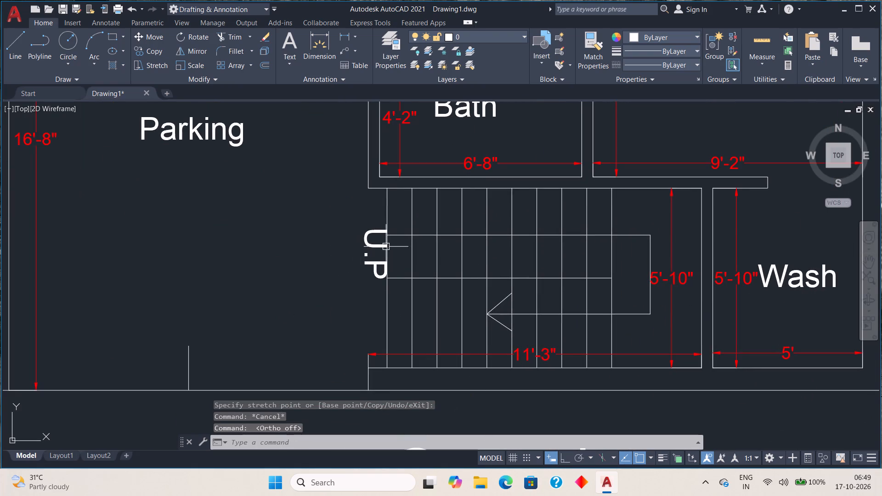
{"action": "left_click", "coordinate": [381, 247]}
{"action": "left_click", "coordinate": [388, 189]}
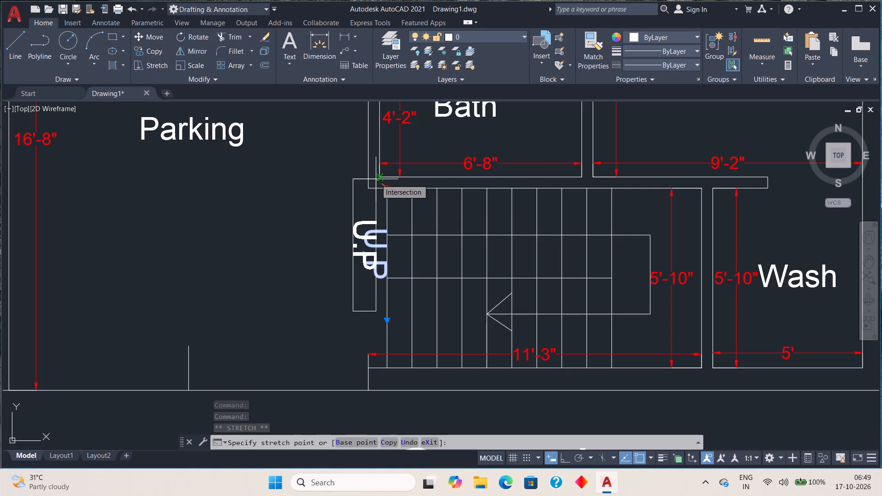
{"action": "left_click", "coordinate": [377, 178]}
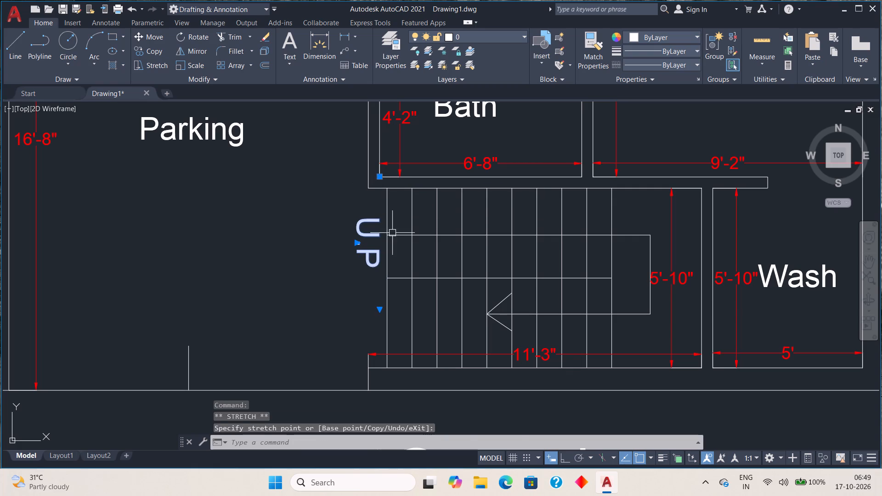
{"action": "key", "text": "Escape"}
Review the labels and dimensions across the whole plan, from the staircase up to the bedrooms and back down to the title.
{"action": "scroll", "coordinate": [393, 243], "scroll_direction": "down", "scroll_amount": 3}
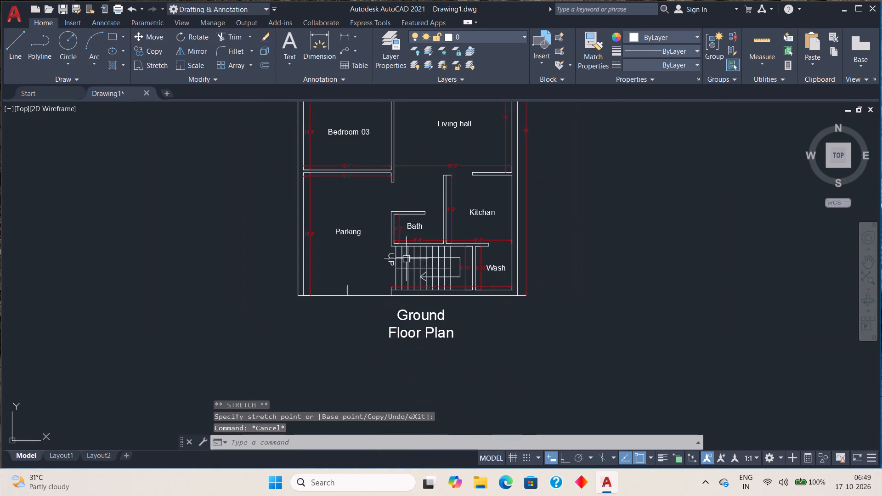
{"action": "middle_click_drag", "start_coordinate": [412, 224], "coordinate": [407, 300]}
{"action": "scroll", "coordinate": [404, 305], "scroll_direction": "down", "scroll_amount": 1}
{"action": "middle_click_drag", "start_coordinate": [408, 260], "coordinate": [407, 288]}
{"action": "scroll", "coordinate": [401, 296], "scroll_direction": "up", "scroll_amount": 2}
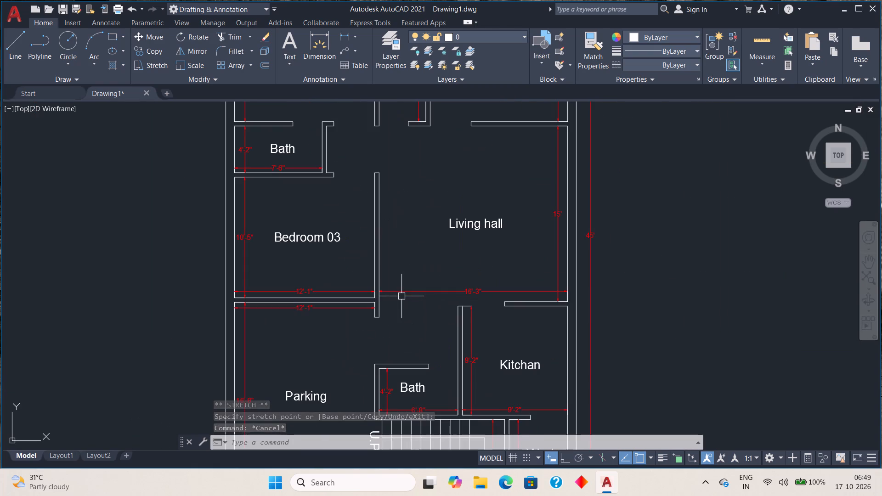
{"action": "scroll", "coordinate": [409, 286], "scroll_direction": "down", "scroll_amount": 1}
{"action": "middle_click_drag", "start_coordinate": [428, 237], "coordinate": [425, 253]}
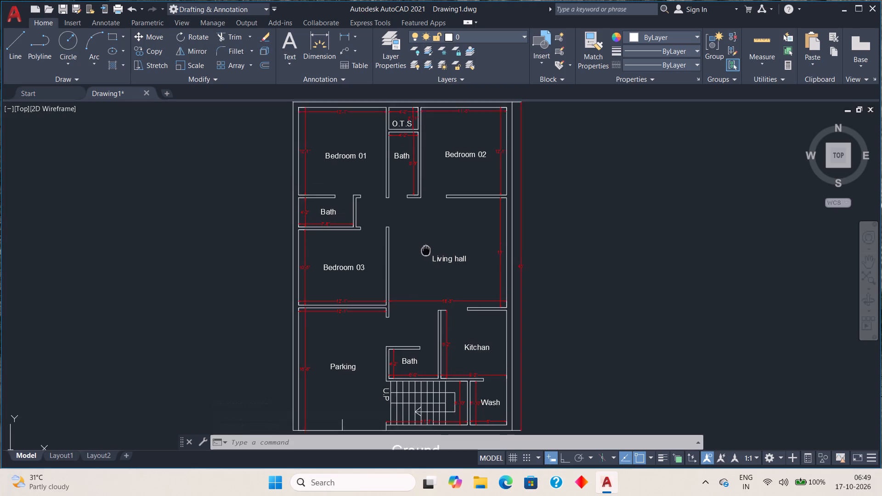
{"action": "middle_click_drag", "start_coordinate": [425, 253], "coordinate": [413, 291]}
{"action": "middle_click_drag", "start_coordinate": [409, 251], "coordinate": [408, 287]}
{"action": "middle_click_drag", "start_coordinate": [340, 217], "coordinate": [345, 229]}
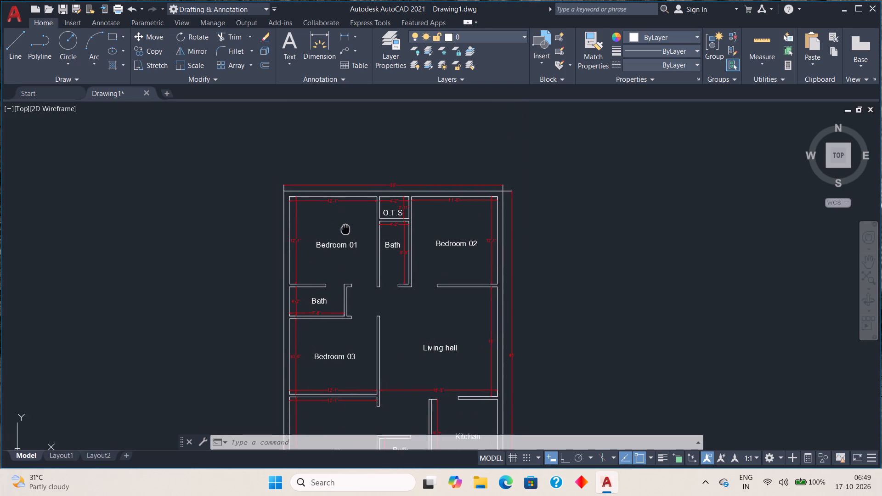
{"action": "middle_click_drag", "start_coordinate": [345, 229], "coordinate": [390, 263]}
{"action": "scroll", "coordinate": [362, 239], "scroll_direction": "up", "scroll_amount": 2}
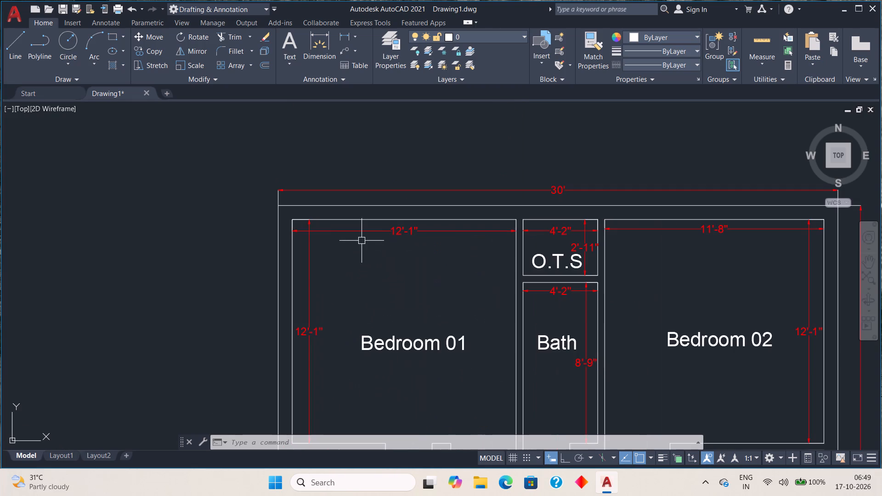
{"action": "scroll", "coordinate": [369, 253], "scroll_direction": "down", "scroll_amount": 2}
{"action": "middle_click_drag", "start_coordinate": [390, 300], "coordinate": [397, 276]}
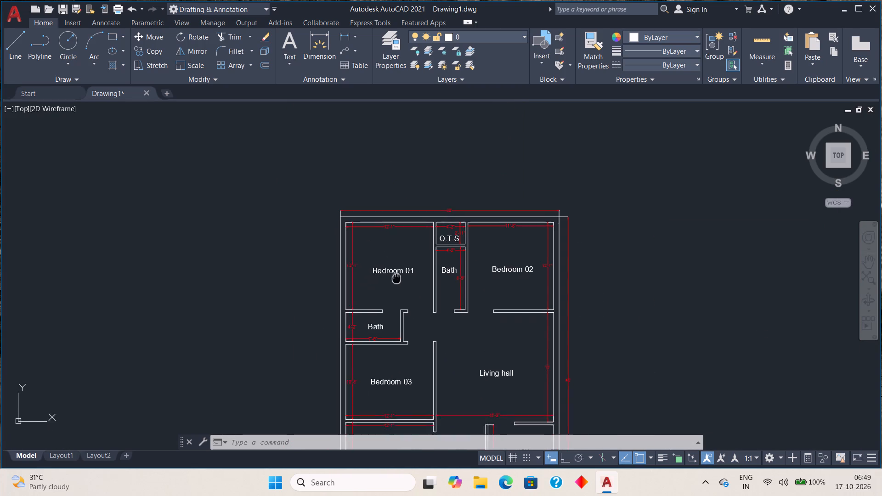
{"action": "middle_click_drag", "start_coordinate": [397, 276], "coordinate": [410, 207]}
{"action": "middle_click_drag", "start_coordinate": [427, 318], "coordinate": [427, 275]}
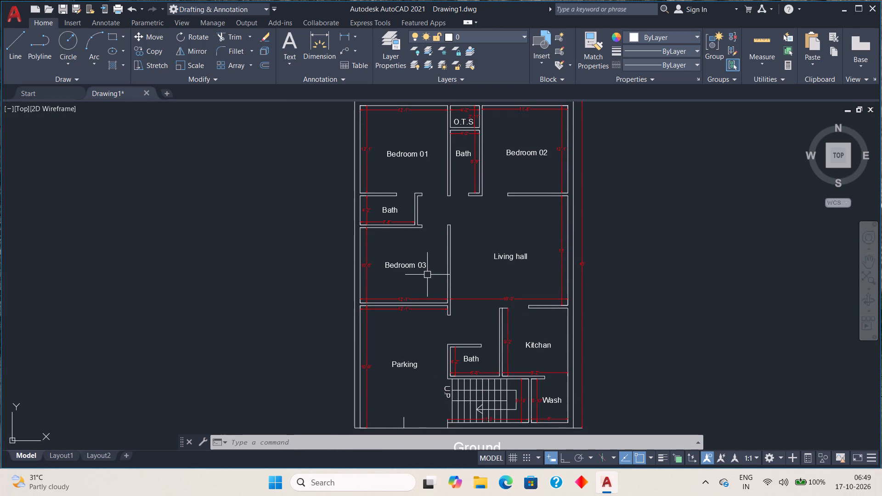
{"action": "middle_click_drag", "start_coordinate": [415, 337], "coordinate": [431, 276]}
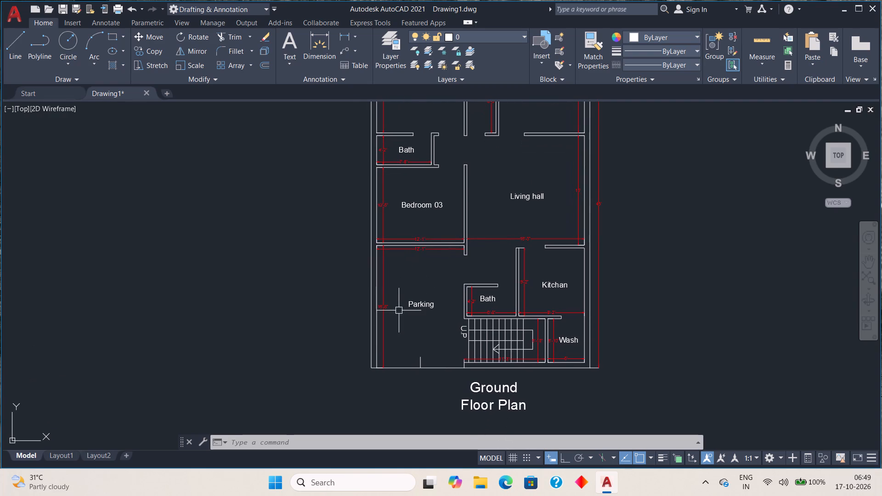
{"action": "middle_click_drag", "start_coordinate": [397, 327], "coordinate": [400, 282]}
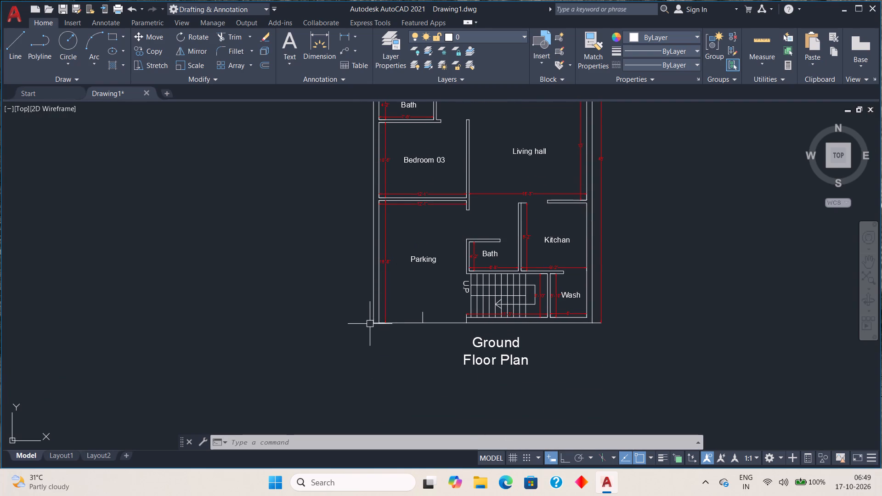
{"action": "scroll", "coordinate": [370, 325], "scroll_direction": "down", "scroll_amount": 1}
{"action": "middle_click_drag", "start_coordinate": [519, 324], "coordinate": [500, 364]}
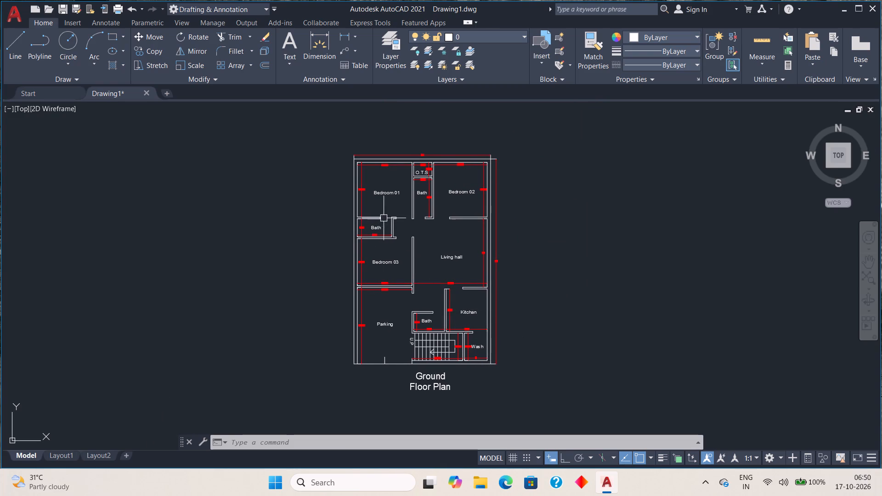
Inspect the bedroom, bath and O.T.S labels and dimensions up close, continuing through the lower rooms to the complete floor plan.
{"action": "middle_click_drag", "start_coordinate": [384, 218], "coordinate": [383, 304]}
{"action": "scroll", "coordinate": [386, 293], "scroll_direction": "up", "scroll_amount": 3}
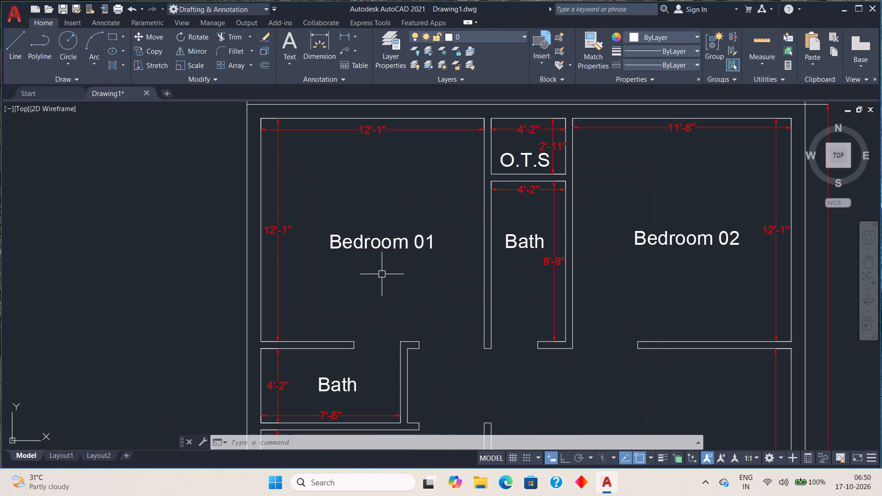
{"action": "middle_click_drag", "start_coordinate": [381, 276], "coordinate": [381, 288]}
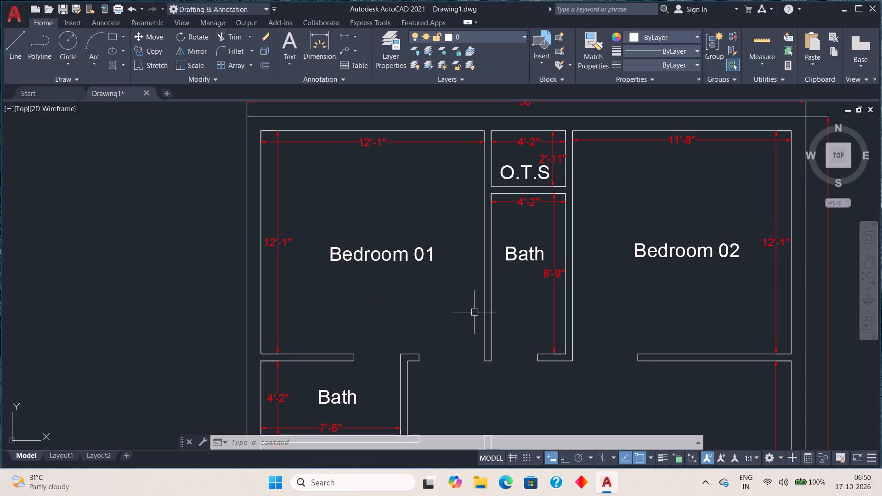
{"action": "middle_click_drag", "start_coordinate": [474, 312], "coordinate": [460, 296]}
{"action": "scroll", "coordinate": [460, 294], "scroll_direction": "down", "scroll_amount": 1}
{"action": "middle_click_drag", "start_coordinate": [457, 301], "coordinate": [454, 247]}
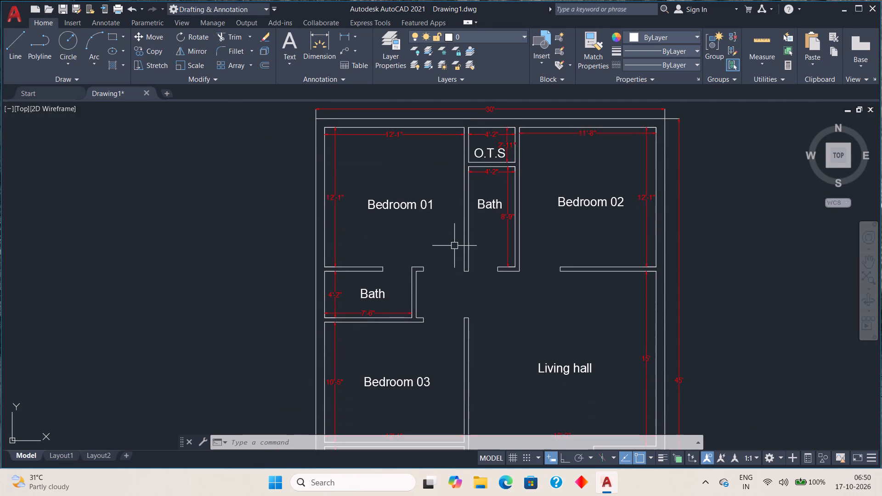
{"action": "middle_click_drag", "start_coordinate": [451, 318], "coordinate": [452, 286]}
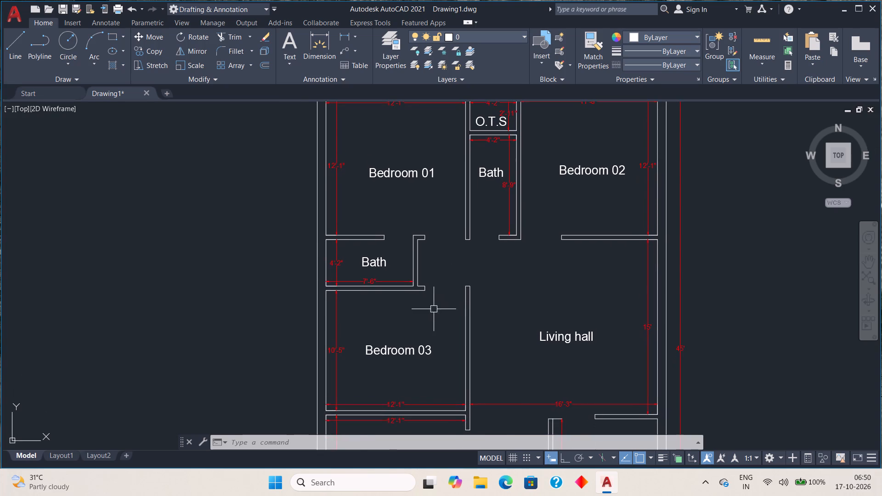
{"action": "scroll", "coordinate": [430, 316], "scroll_direction": "down", "scroll_amount": 1}
{"action": "middle_click_drag", "start_coordinate": [429, 320], "coordinate": [433, 274]}
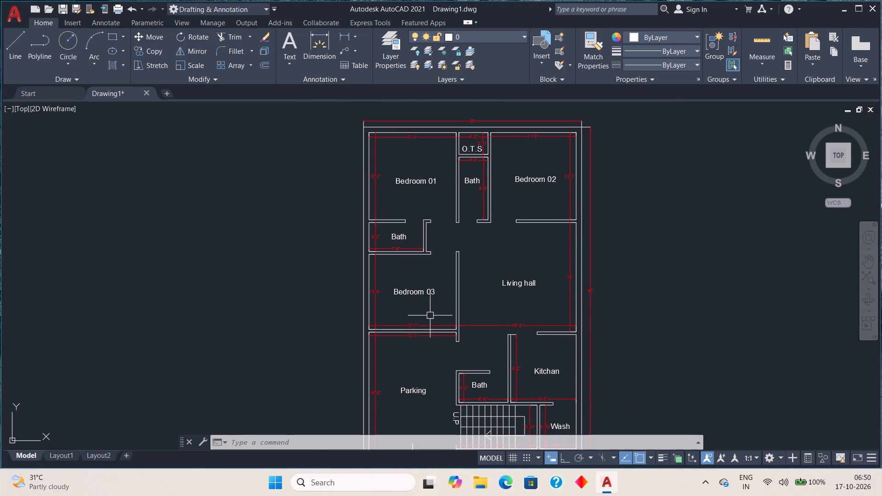
{"action": "scroll", "coordinate": [432, 341], "scroll_direction": "down", "scroll_amount": 1}
{"action": "middle_click_drag", "start_coordinate": [433, 338], "coordinate": [436, 292]}
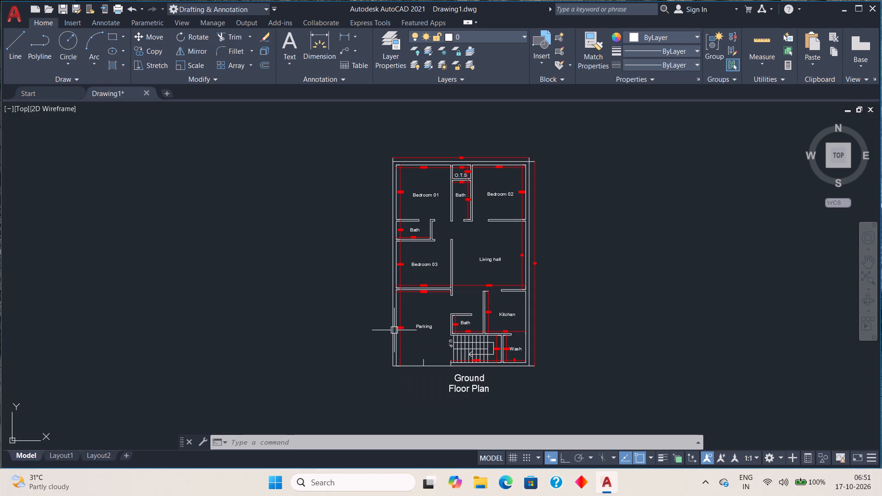
{"action": "middle_click_drag", "start_coordinate": [569, 249], "coordinate": [534, 268]}
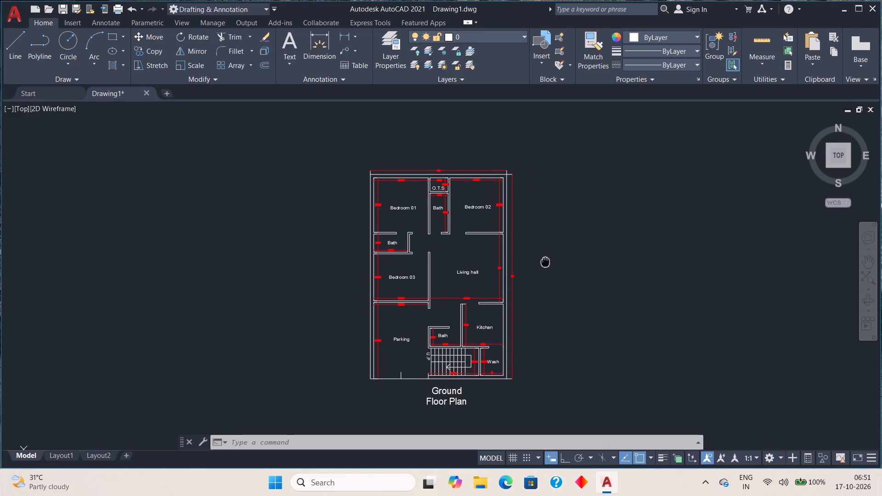
{"action": "middle_click_drag", "start_coordinate": [534, 268], "coordinate": [520, 272]}
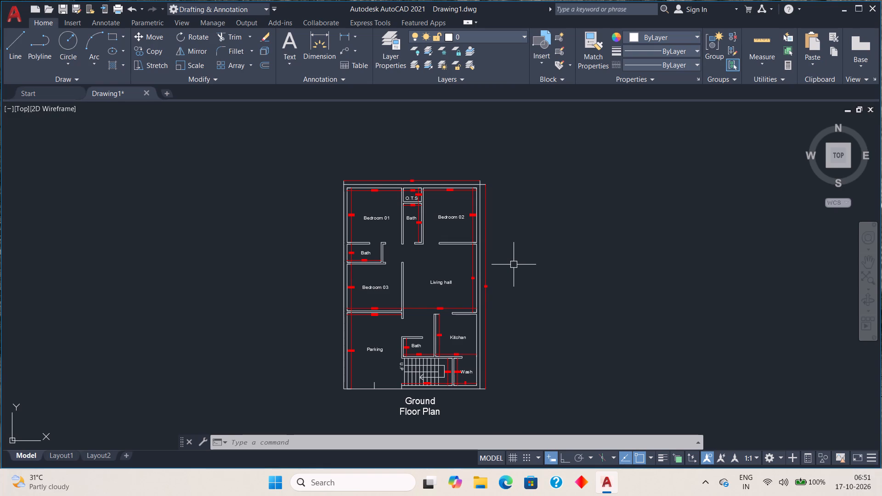
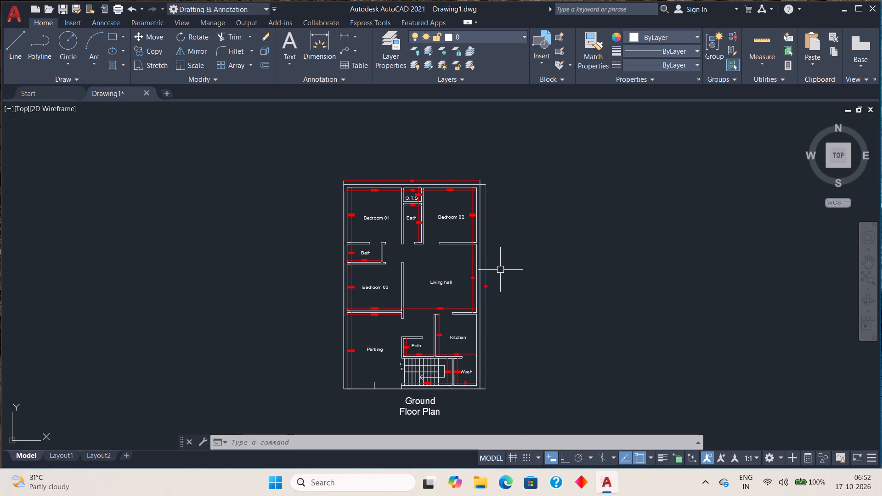
Inspect the bedroom, bath and living hall labels and dimensions once more, finishing with the complete floor plan and its title.
{"action": "scroll", "coordinate": [396, 246], "scroll_direction": "up", "scroll_amount": 2}
{"action": "scroll", "coordinate": [390, 230], "scroll_direction": "down", "scroll_amount": 1}
{"action": "middle_click_drag", "start_coordinate": [390, 230], "coordinate": [411, 235]}
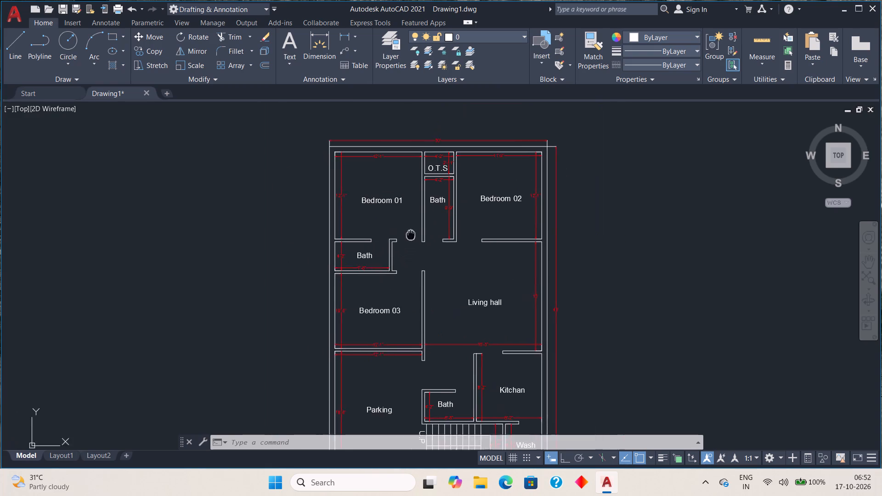
{"action": "middle_click_drag", "start_coordinate": [411, 235], "coordinate": [432, 223]}
{"action": "scroll", "coordinate": [438, 236], "scroll_direction": "down", "scroll_amount": 1}
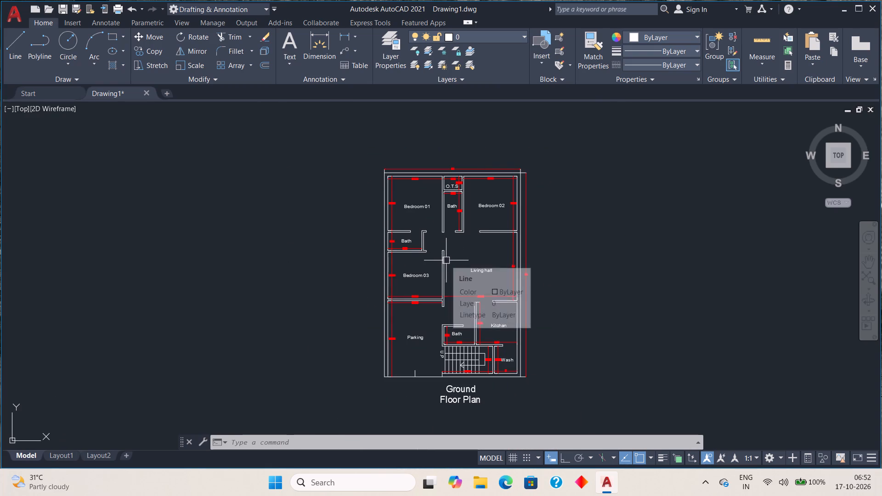
{"action": "middle_click_drag", "start_coordinate": [446, 269], "coordinate": [441, 282]}
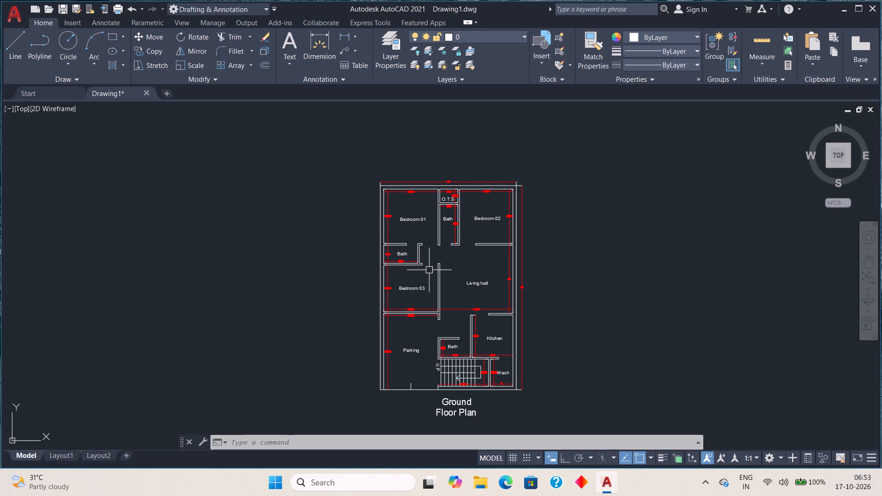
{"action": "middle_click_drag", "start_coordinate": [428, 273], "coordinate": [422, 276]}
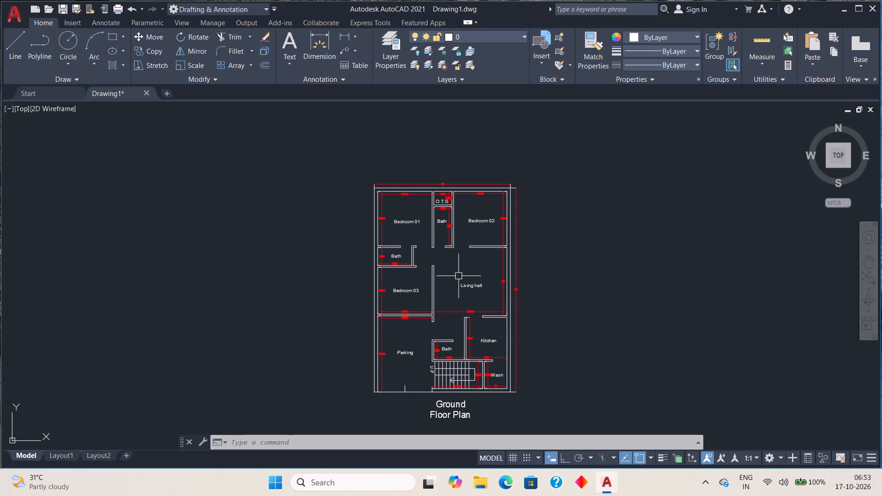
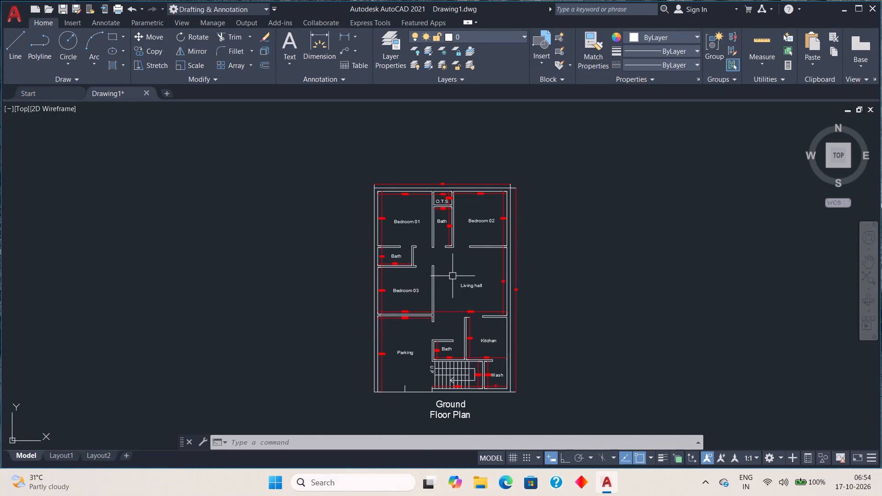
Examine the labels and dimensions around the bath above Bedroom 03 and around the O.T.S space between Bedrooms 01 and 02.
{"action": "scroll", "coordinate": [452, 276], "scroll_direction": "up", "scroll_amount": 2}
{"action": "middle_click_drag", "start_coordinate": [355, 257], "coordinate": [412, 256]}
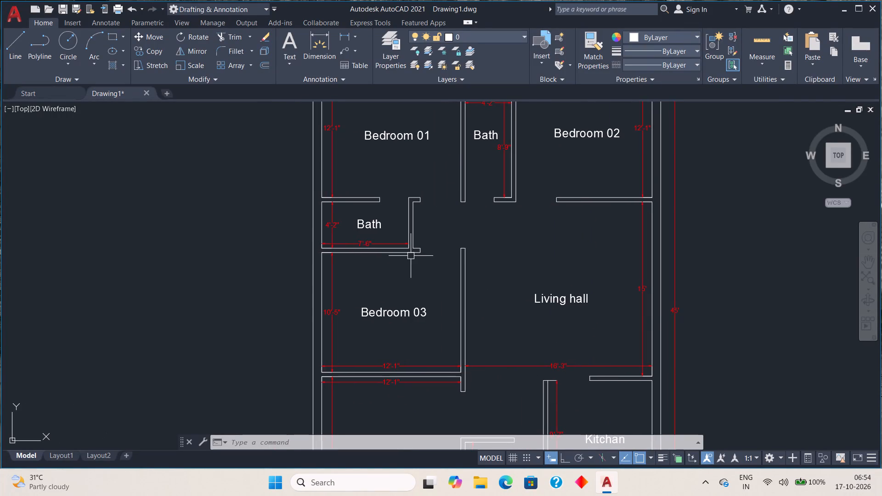
{"action": "scroll", "coordinate": [410, 247], "scroll_direction": "up", "scroll_amount": 1}
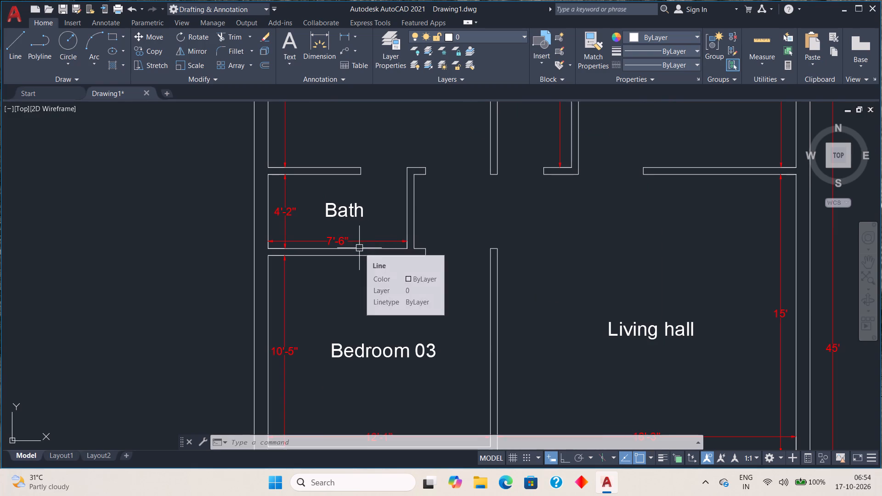
{"action": "scroll", "coordinate": [362, 302], "scroll_direction": "down", "scroll_amount": 2}
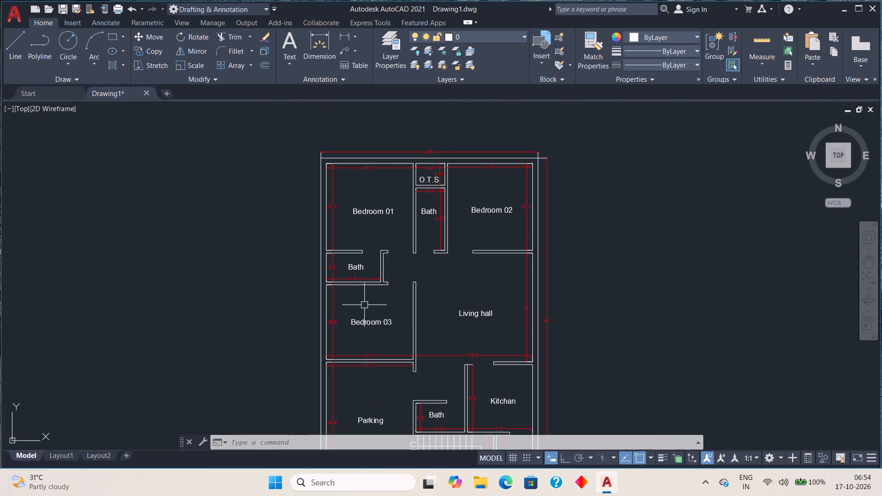
{"action": "middle_click_drag", "start_coordinate": [406, 321], "coordinate": [409, 255]}
{"action": "middle_click_drag", "start_coordinate": [426, 186], "coordinate": [377, 308]}
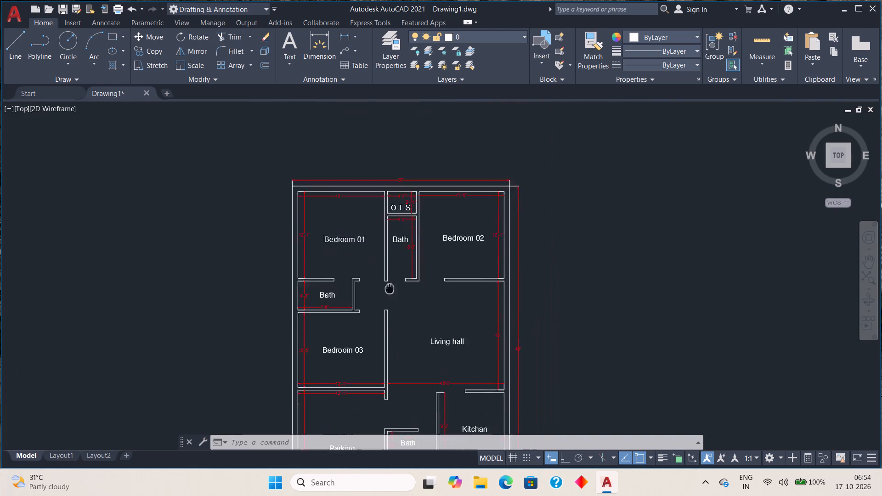
{"action": "middle_click_drag", "start_coordinate": [377, 308], "coordinate": [349, 347]}
{"action": "scroll", "coordinate": [370, 285], "scroll_direction": "up", "scroll_amount": 3}
{"action": "middle_click_drag", "start_coordinate": [368, 261], "coordinate": [375, 281]}
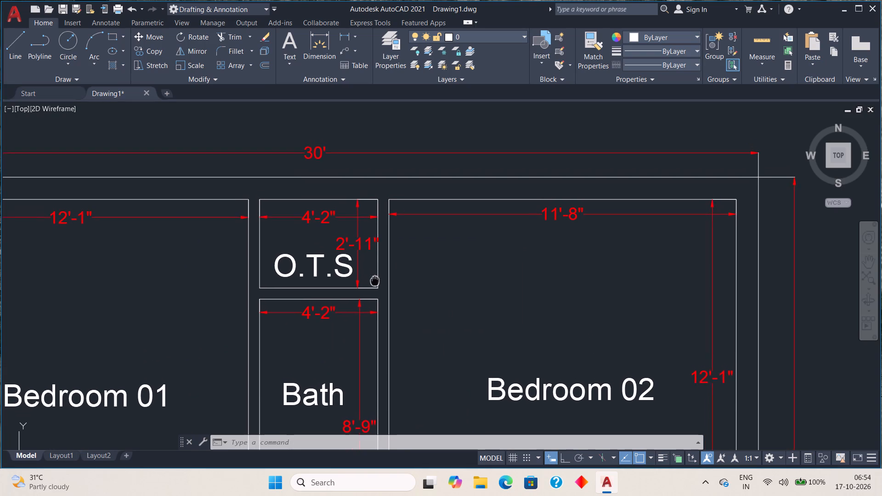
{"action": "middle_click_drag", "start_coordinate": [375, 281], "coordinate": [375, 284]}
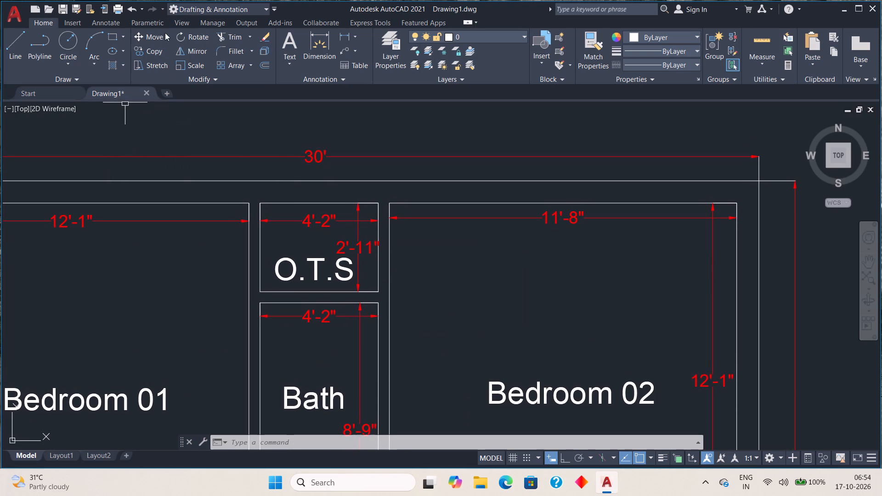
Draw two crossing diagonal lines between opposite corners of the 4'-2" by 2'-11" O.T.S rectangle.
{"action": "left_click", "coordinate": [18, 51]}
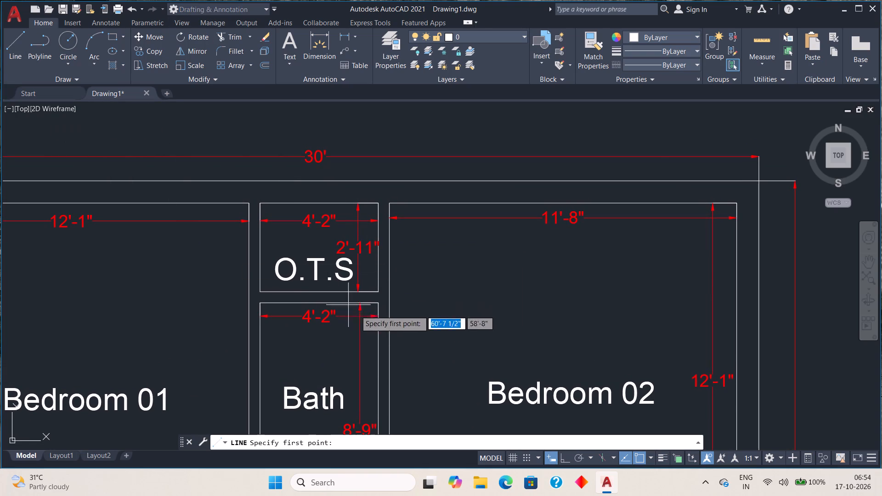
{"action": "scroll", "coordinate": [380, 305], "scroll_direction": "up", "scroll_amount": 2}
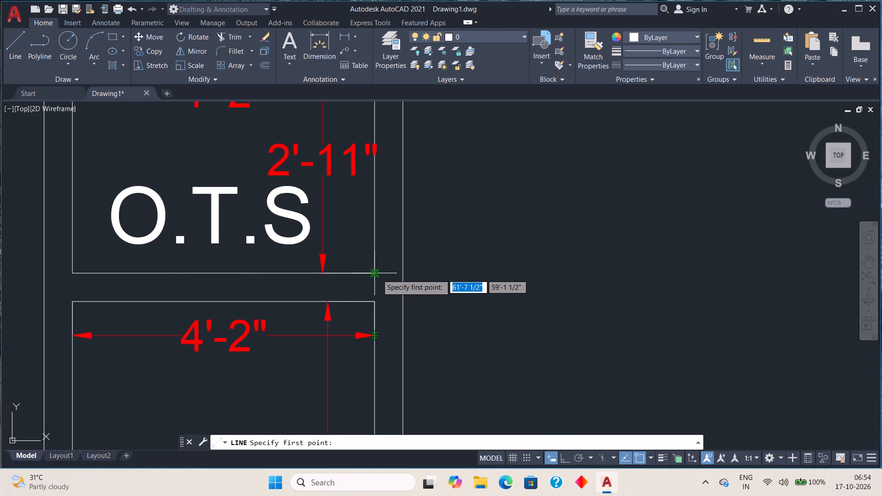
{"action": "left_click", "coordinate": [376, 273]}
{"action": "middle_click_drag", "start_coordinate": [290, 221], "coordinate": [323, 281]}
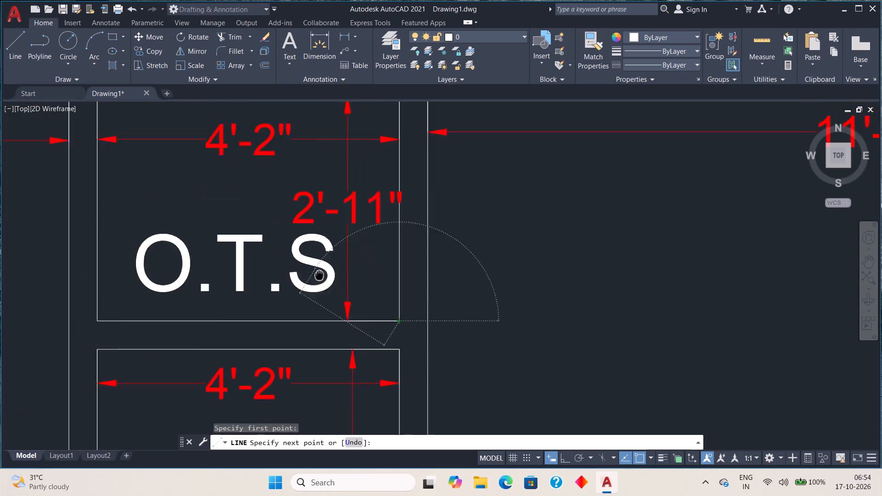
{"action": "middle_click_drag", "start_coordinate": [323, 281], "coordinate": [418, 410]}
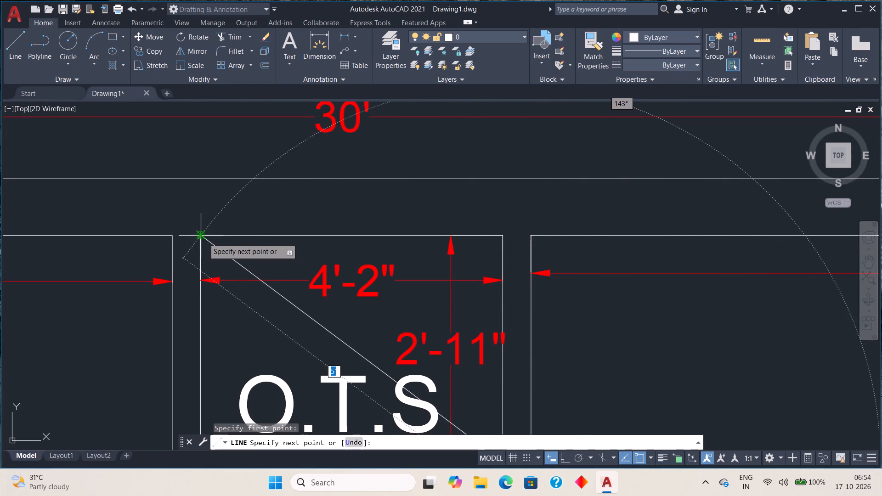
{"action": "left_click", "coordinate": [204, 238]}
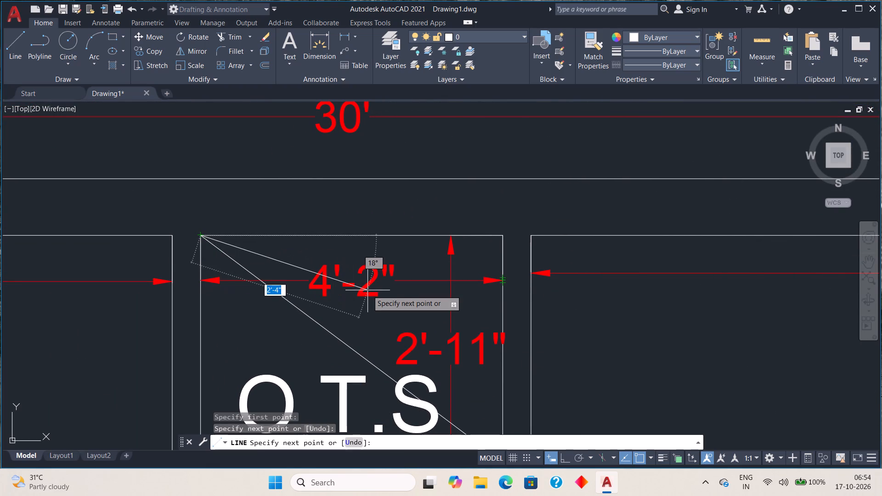
{"action": "key", "text": "Escape"}
{"action": "key", "text": "space"}
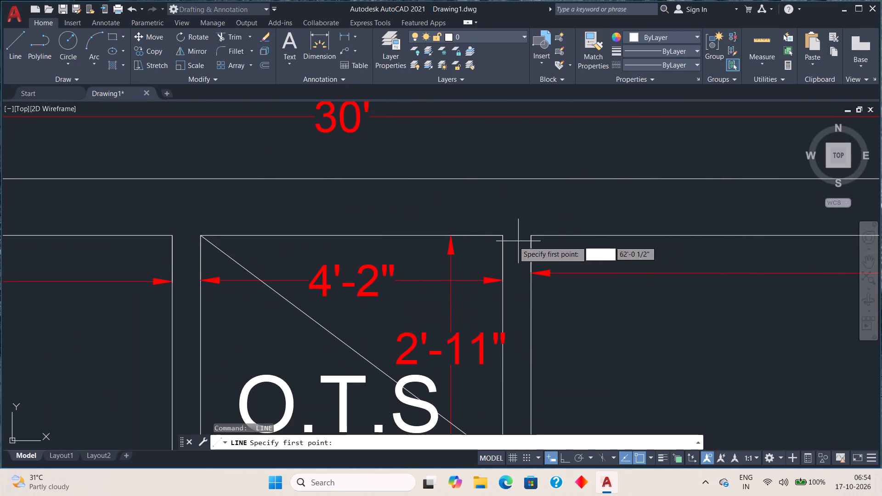
{"action": "left_click", "coordinate": [501, 238]}
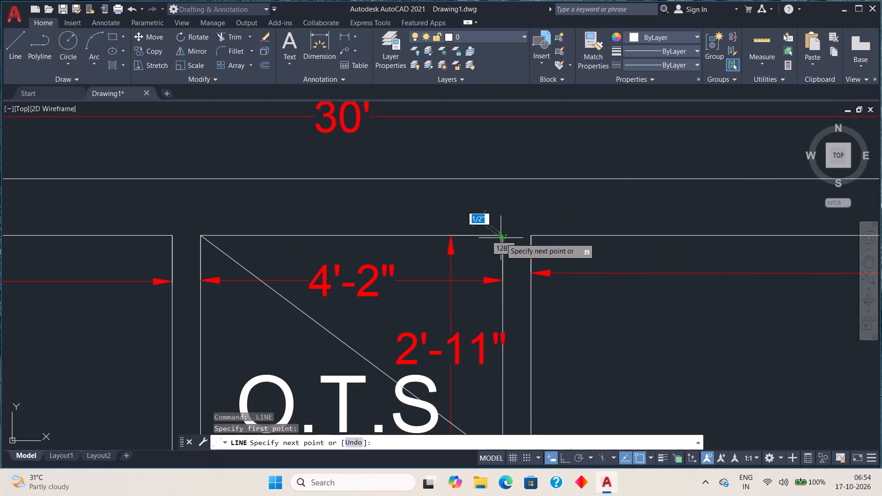
{"action": "middle_click_drag", "start_coordinate": [424, 308], "coordinate": [536, 144]}
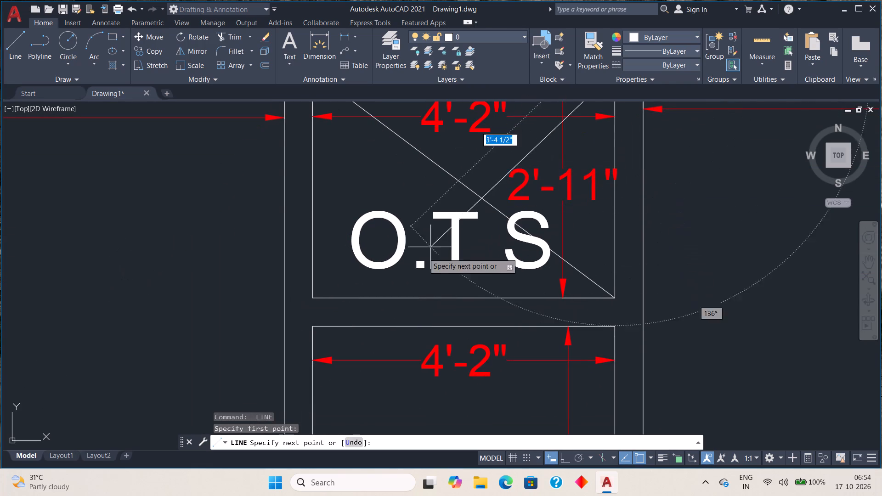
{"action": "left_click", "coordinate": [311, 296]}
{"action": "key", "text": "Escape"}
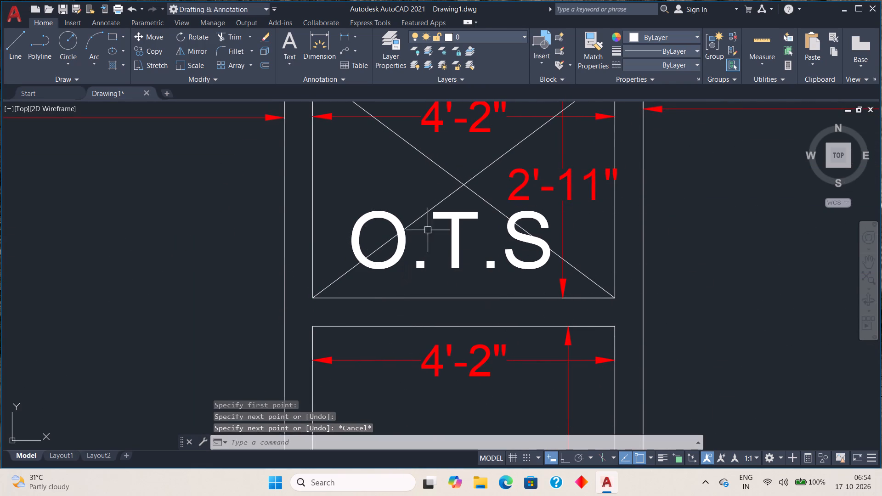
Load the HIDDEN linetype from acad.lin into the drawing for the O.T.S diagonals.
{"action": "left_click", "coordinate": [452, 193]}
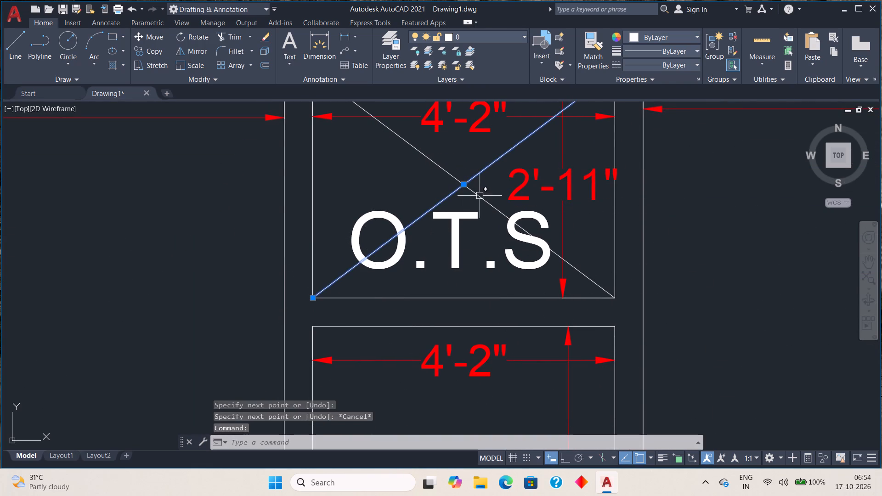
{"action": "left_click", "coordinate": [480, 196]}
{"action": "left_click", "coordinate": [661, 75]}
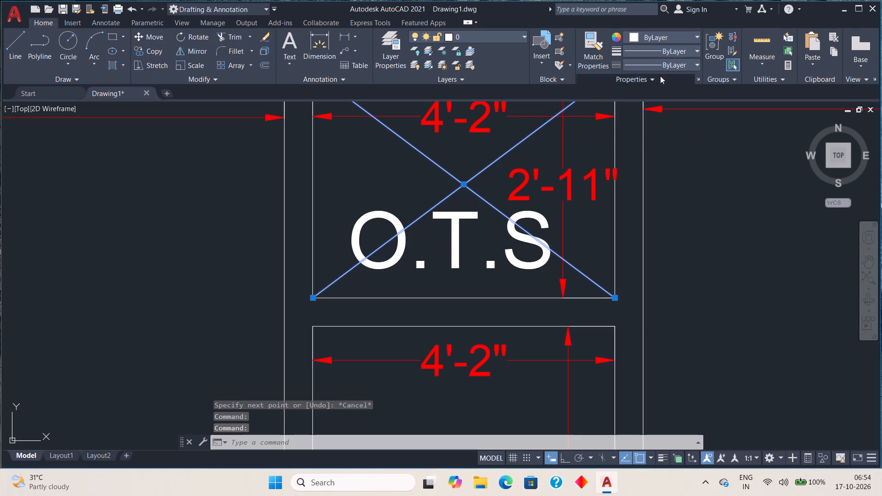
{"action": "left_click", "coordinate": [692, 62]}
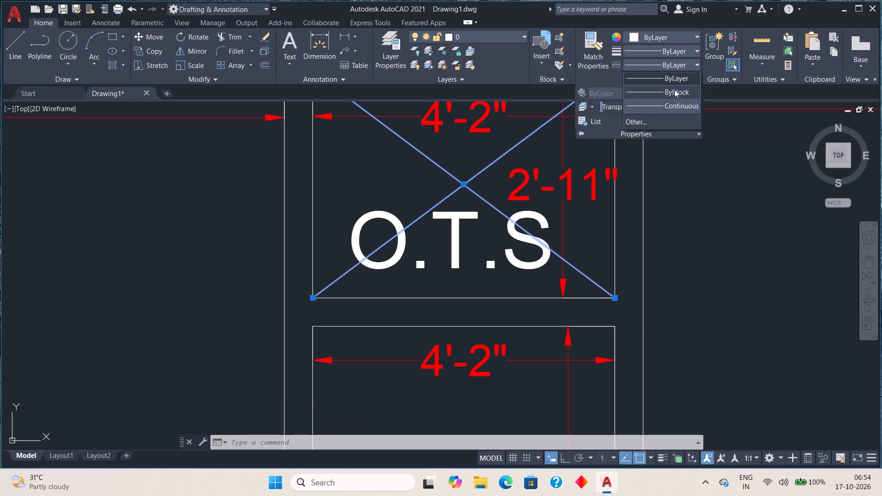
{"action": "scroll", "coordinate": [665, 109], "scroll_direction": "down", "scroll_amount": 1}
{"action": "scroll", "coordinate": [665, 109], "scroll_direction": "up", "scroll_amount": 1}
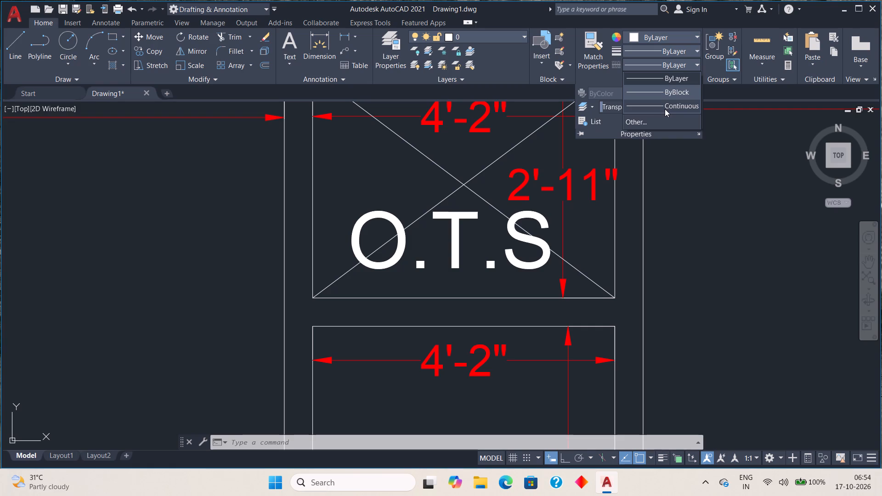
{"action": "left_click", "coordinate": [649, 121]}
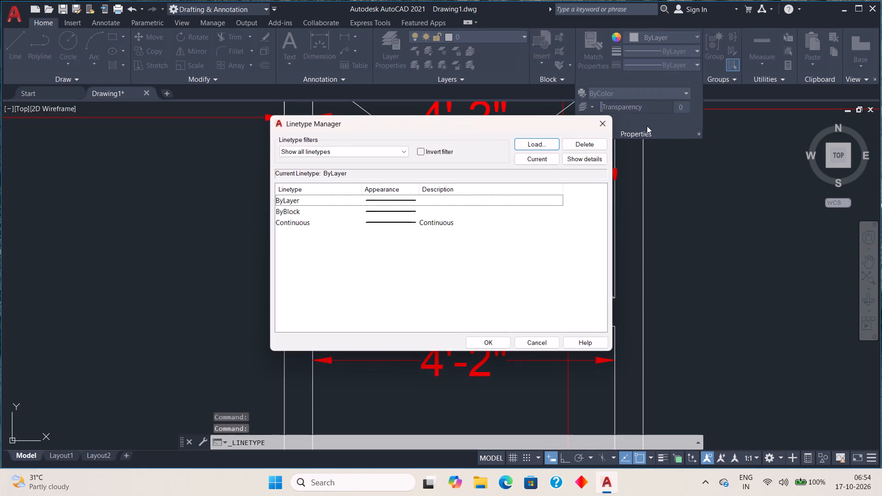
{"action": "left_click", "coordinate": [550, 140]}
{"action": "scroll", "coordinate": [418, 238], "scroll_direction": "down", "scroll_amount": 6}
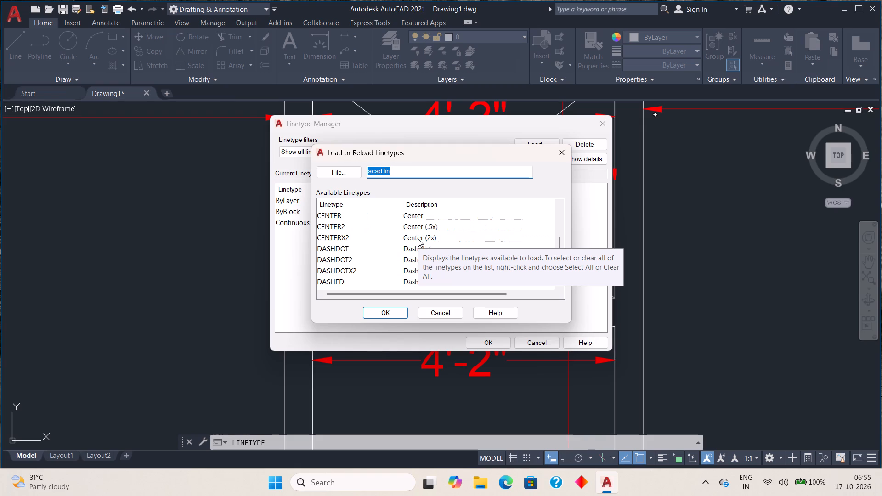
{"action": "scroll", "coordinate": [418, 239], "scroll_direction": "down", "scroll_amount": 4}
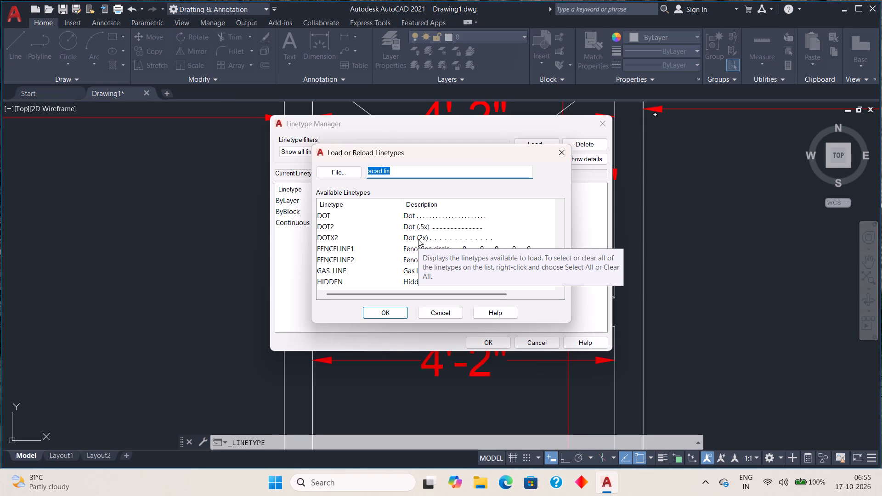
{"action": "scroll", "coordinate": [418, 239], "scroll_direction": "down", "scroll_amount": 1}
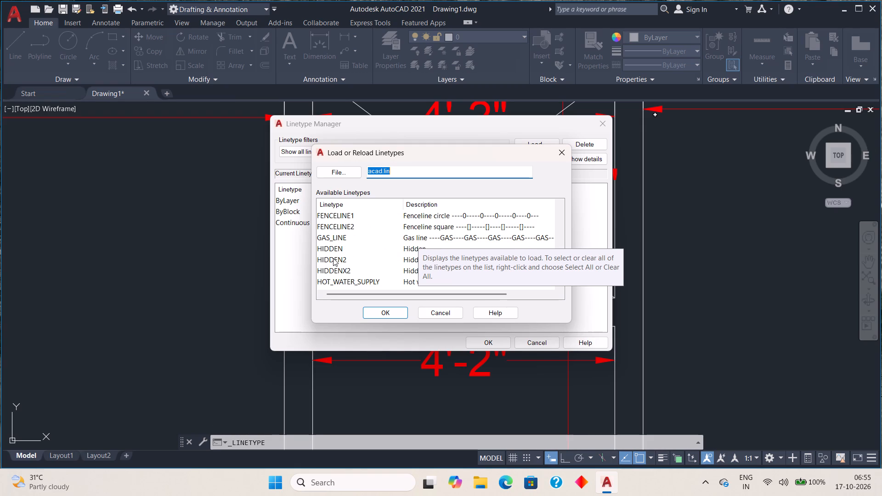
{"action": "left_click", "coordinate": [336, 249]}
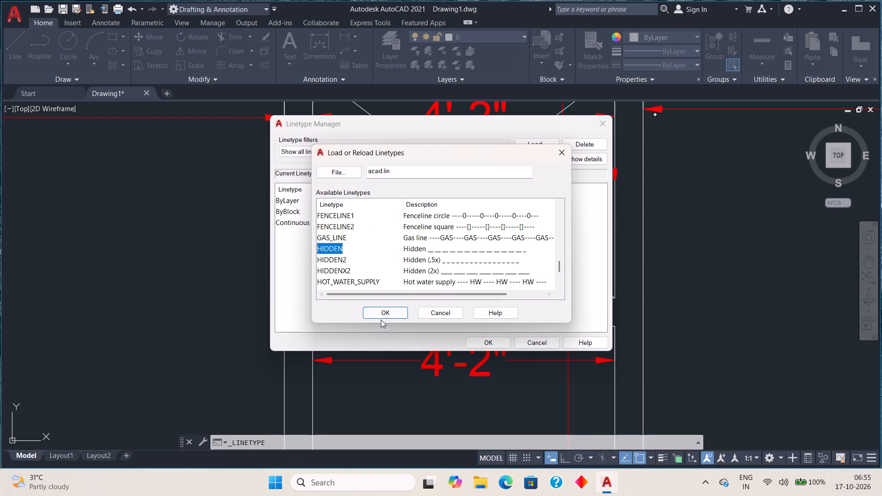
{"action": "left_click", "coordinate": [383, 314]}
{"action": "left_click", "coordinate": [309, 234]}
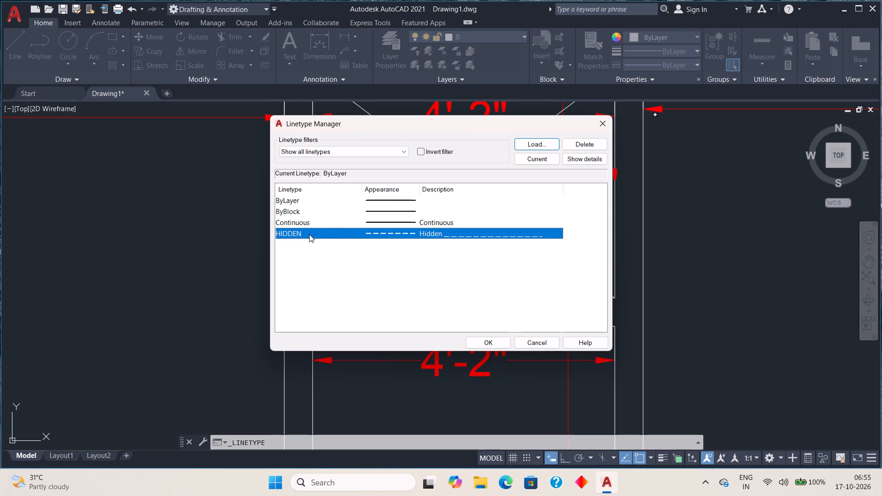
{"action": "left_click", "coordinate": [482, 342]}
Apply the HIDDEN linetype to both diagonal lines across the O.T.S space.
{"action": "left_click_drag", "start_coordinate": [473, 193], "coordinate": [473, 197]}
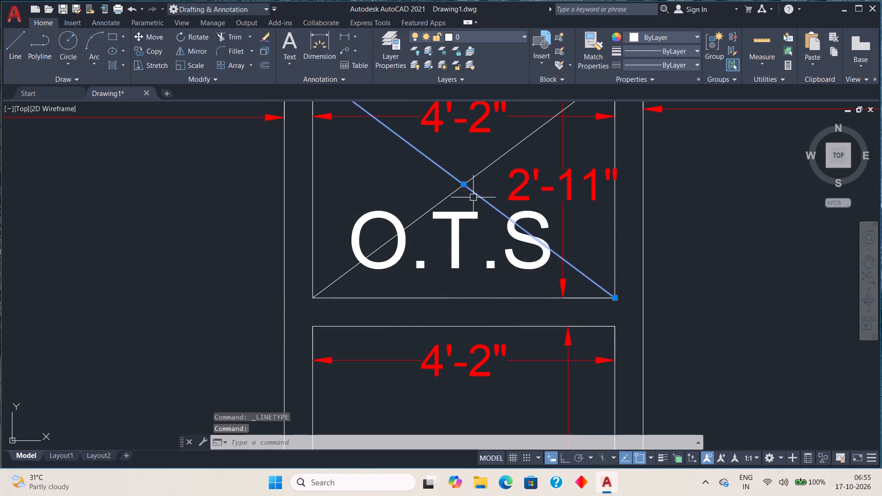
{"action": "left_click", "coordinate": [480, 176]}
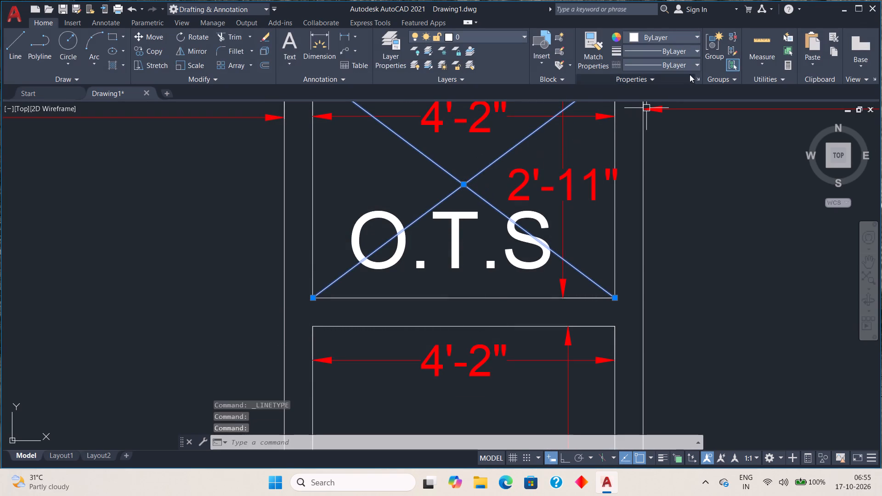
{"action": "left_click", "coordinate": [695, 65]}
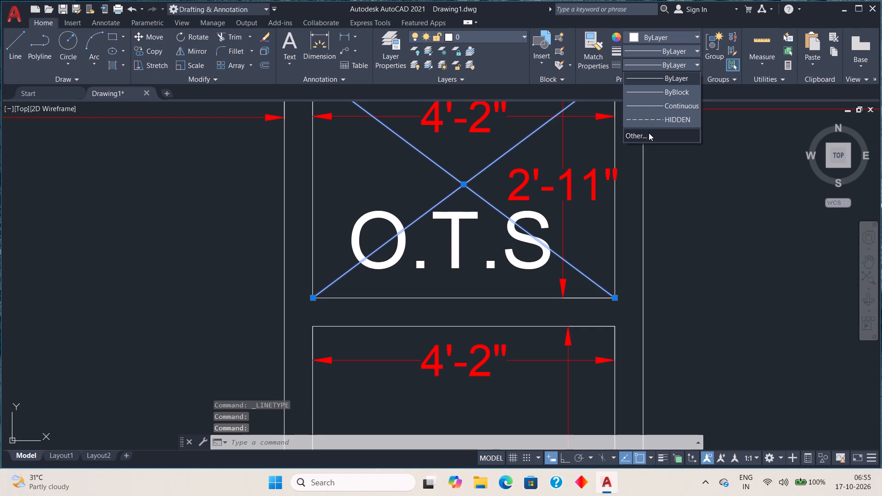
{"action": "left_click", "coordinate": [654, 118]}
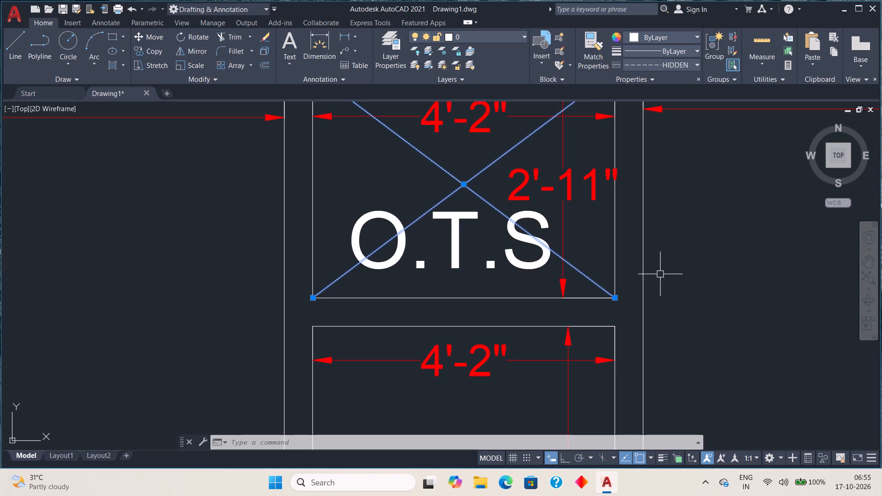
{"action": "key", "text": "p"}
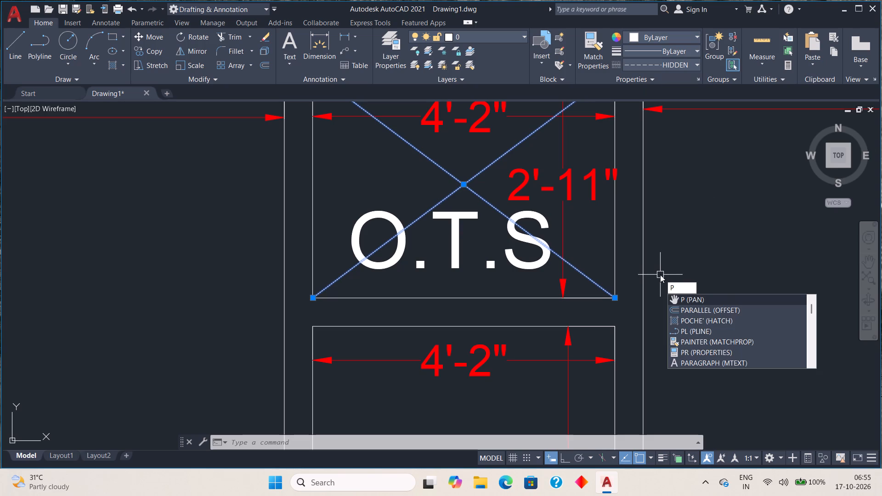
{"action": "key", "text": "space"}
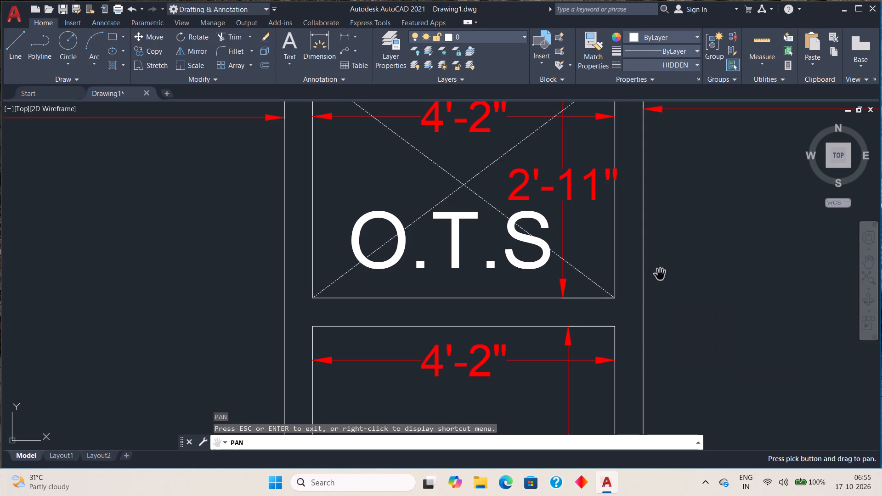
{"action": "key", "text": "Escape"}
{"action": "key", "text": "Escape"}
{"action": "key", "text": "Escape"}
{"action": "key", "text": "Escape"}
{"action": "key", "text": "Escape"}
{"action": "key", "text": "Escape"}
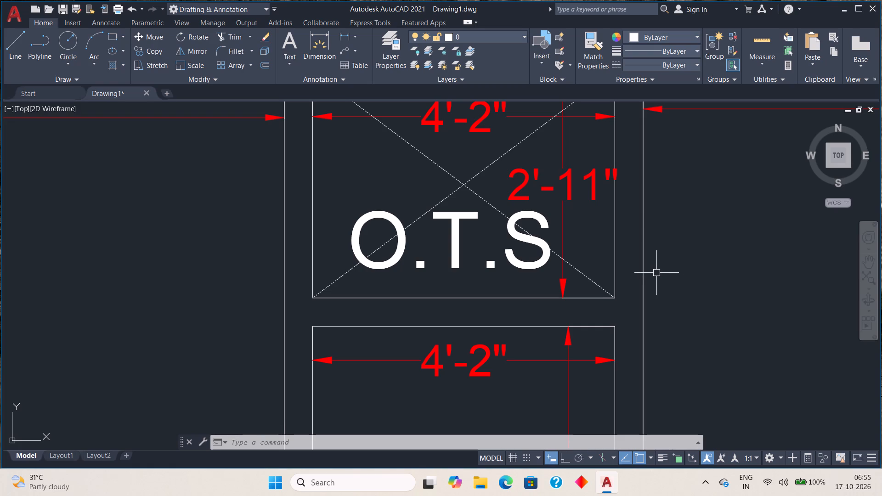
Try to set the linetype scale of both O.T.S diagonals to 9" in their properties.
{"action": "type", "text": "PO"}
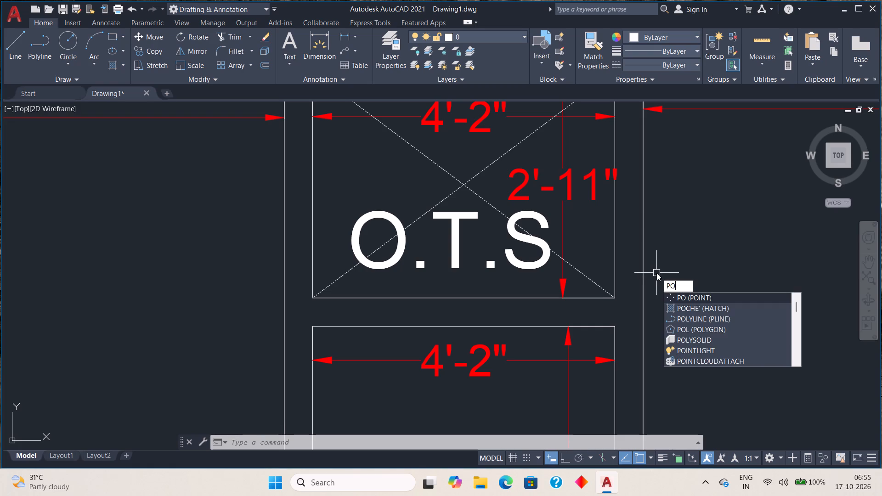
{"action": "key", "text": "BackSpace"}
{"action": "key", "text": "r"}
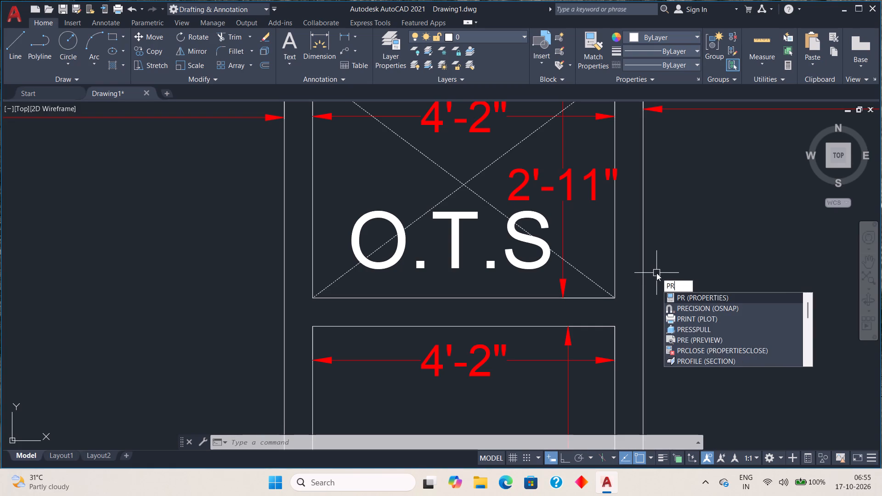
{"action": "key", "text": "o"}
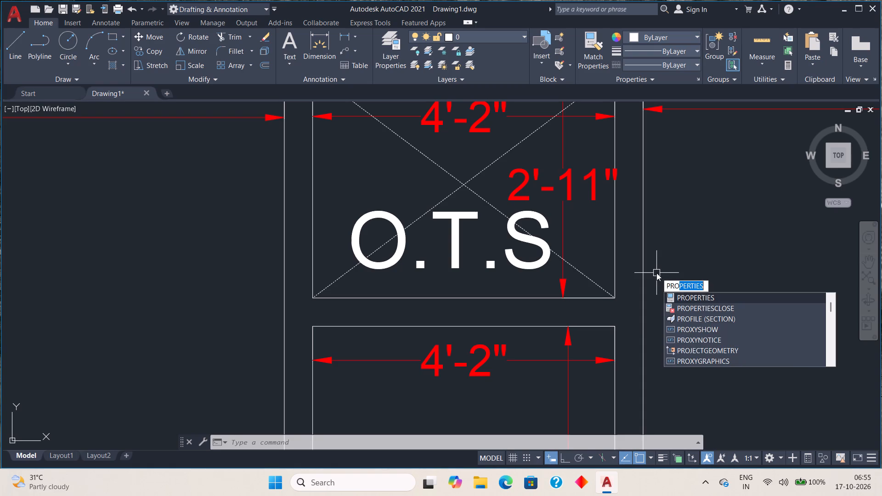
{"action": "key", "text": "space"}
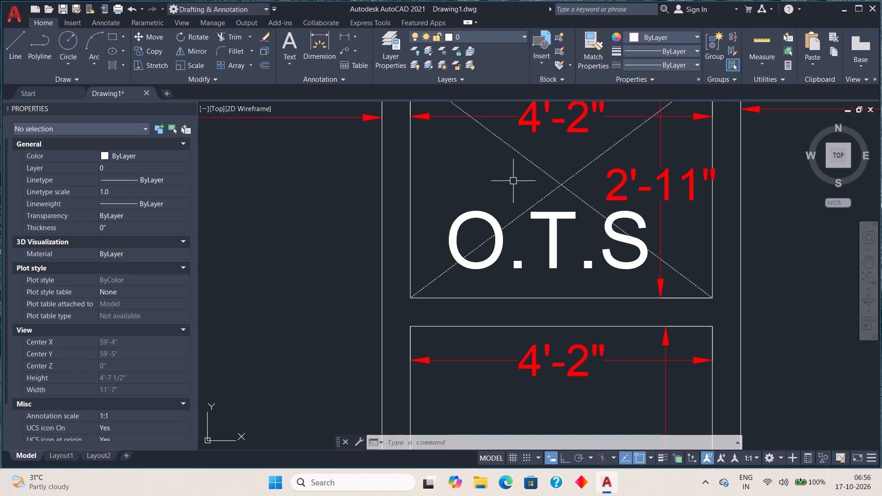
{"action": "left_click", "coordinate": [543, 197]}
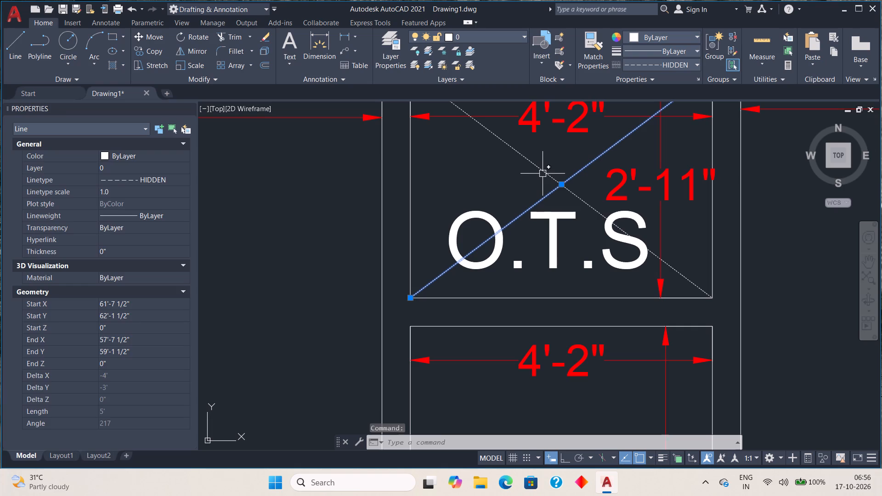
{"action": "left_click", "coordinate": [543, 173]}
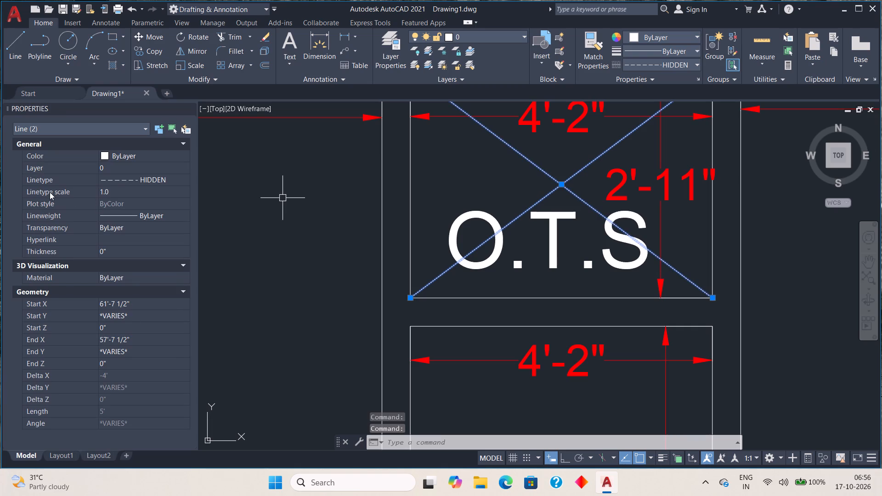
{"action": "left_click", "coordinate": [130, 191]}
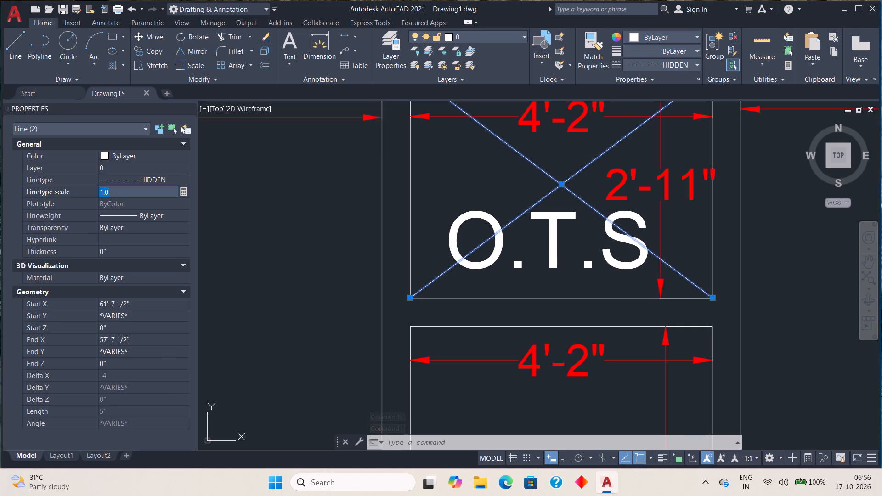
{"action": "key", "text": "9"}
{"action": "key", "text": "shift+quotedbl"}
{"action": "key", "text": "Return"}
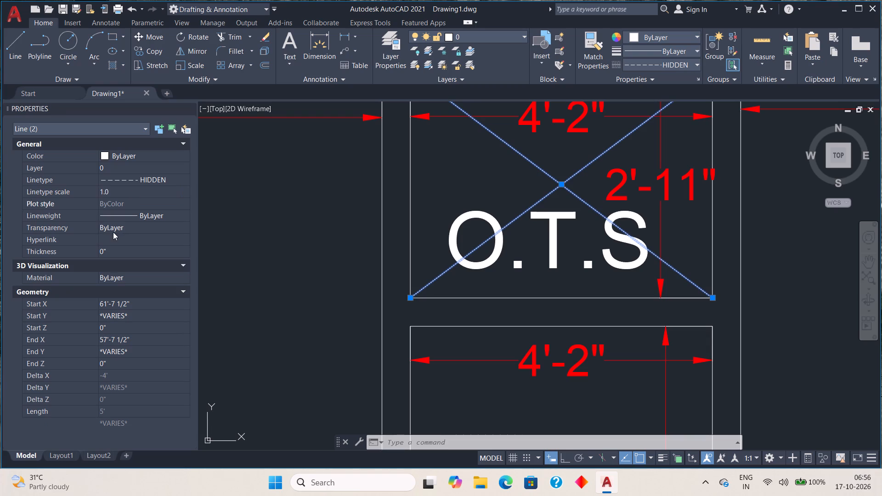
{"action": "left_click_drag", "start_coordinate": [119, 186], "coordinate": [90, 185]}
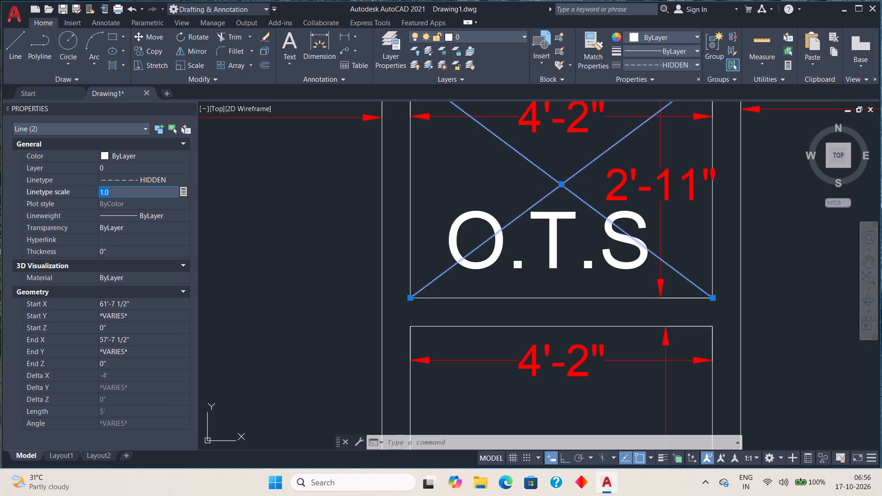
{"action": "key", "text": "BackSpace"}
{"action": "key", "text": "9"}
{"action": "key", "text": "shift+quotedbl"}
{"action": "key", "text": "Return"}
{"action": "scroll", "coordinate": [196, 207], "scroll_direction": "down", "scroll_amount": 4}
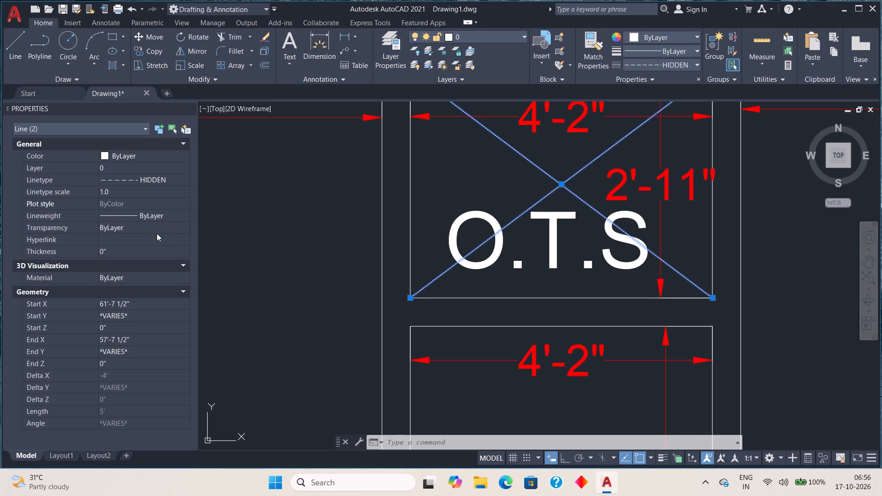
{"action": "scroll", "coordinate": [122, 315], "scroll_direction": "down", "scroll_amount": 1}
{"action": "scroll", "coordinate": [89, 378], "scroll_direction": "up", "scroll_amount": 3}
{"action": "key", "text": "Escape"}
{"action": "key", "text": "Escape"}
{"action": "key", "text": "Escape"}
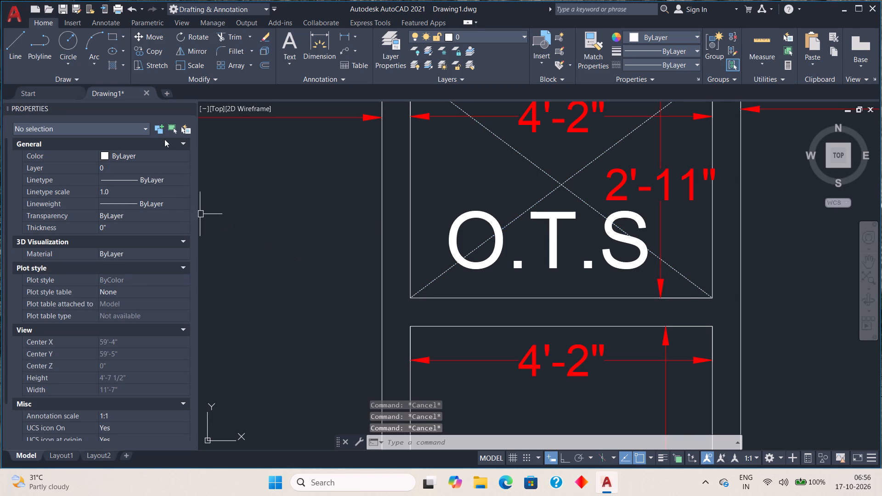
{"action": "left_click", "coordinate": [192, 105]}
Shift the O.T.S label 4 1/2" to the right so its text frame starts on the shaft's left edge.
{"action": "scroll", "coordinate": [330, 237], "scroll_direction": "down", "scroll_amount": 1}
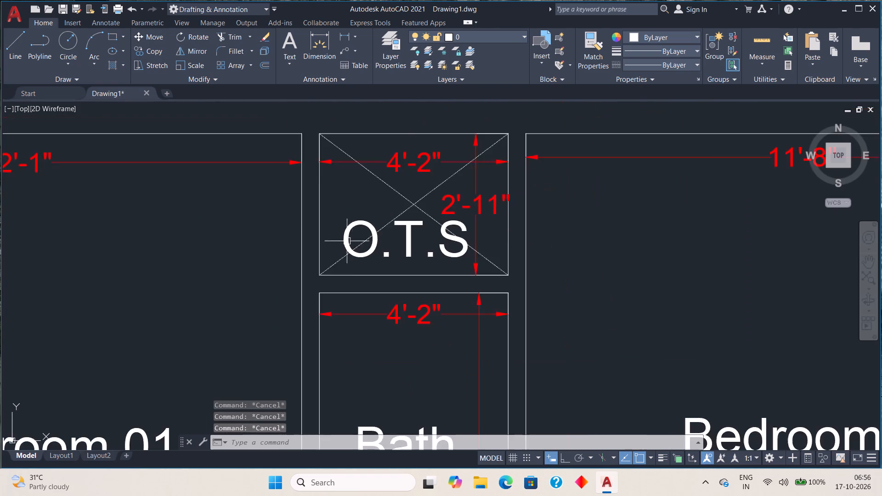
{"action": "scroll", "coordinate": [350, 242], "scroll_direction": "down", "scroll_amount": 2}
{"action": "middle_click_drag", "start_coordinate": [385, 253], "coordinate": [395, 216]}
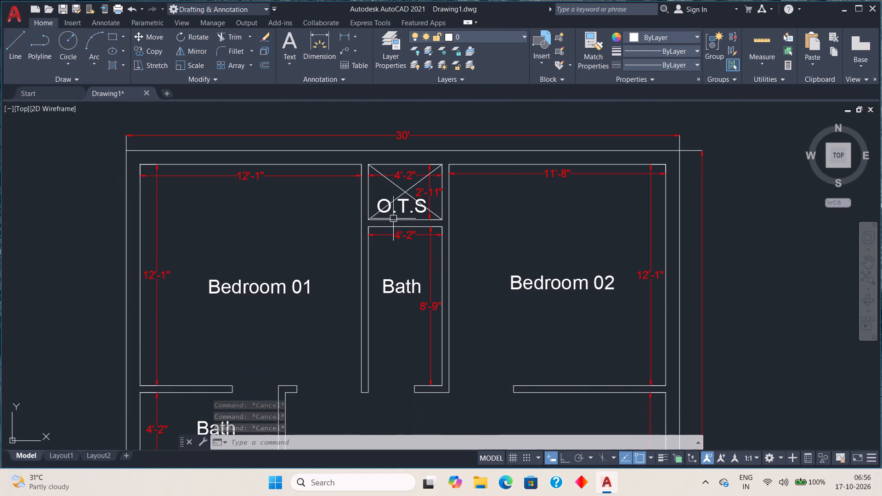
{"action": "middle_click_drag", "start_coordinate": [403, 232], "coordinate": [380, 284]}
{"action": "scroll", "coordinate": [383, 269], "scroll_direction": "up", "scroll_amount": 4}
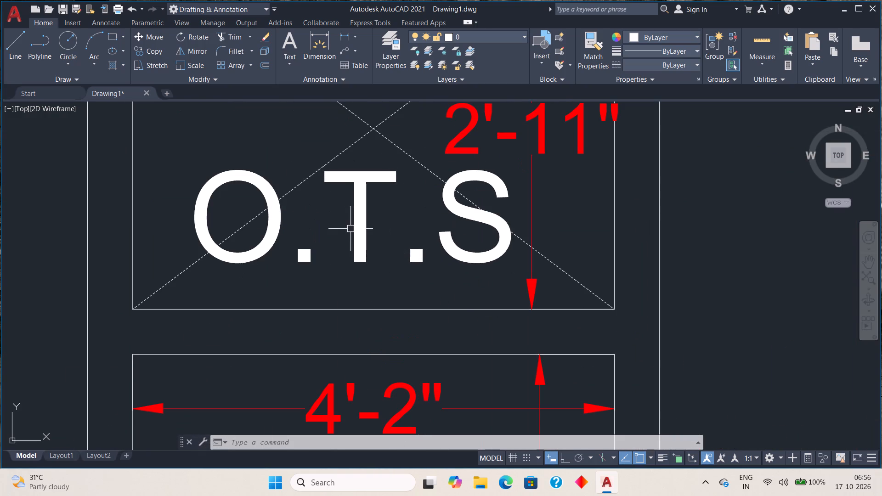
{"action": "left_click", "coordinate": [357, 226]}
{"action": "scroll", "coordinate": [272, 227], "scroll_direction": "down", "scroll_amount": 2}
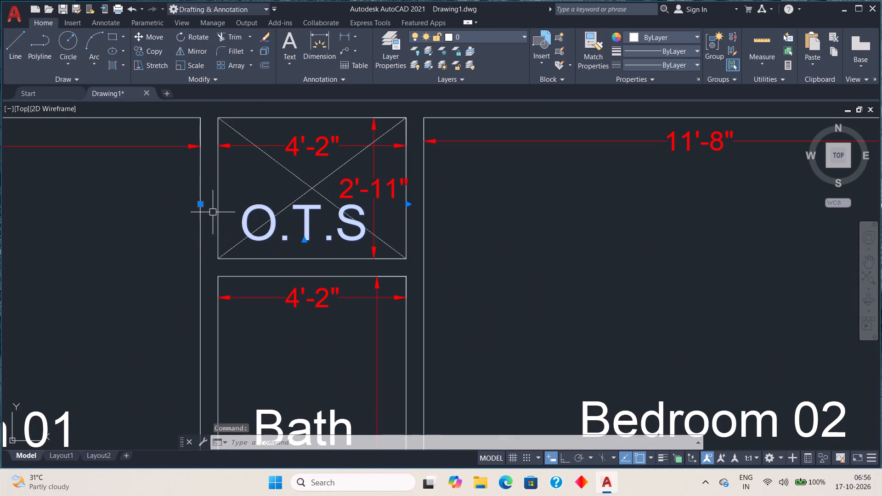
{"action": "left_click", "coordinate": [199, 207]}
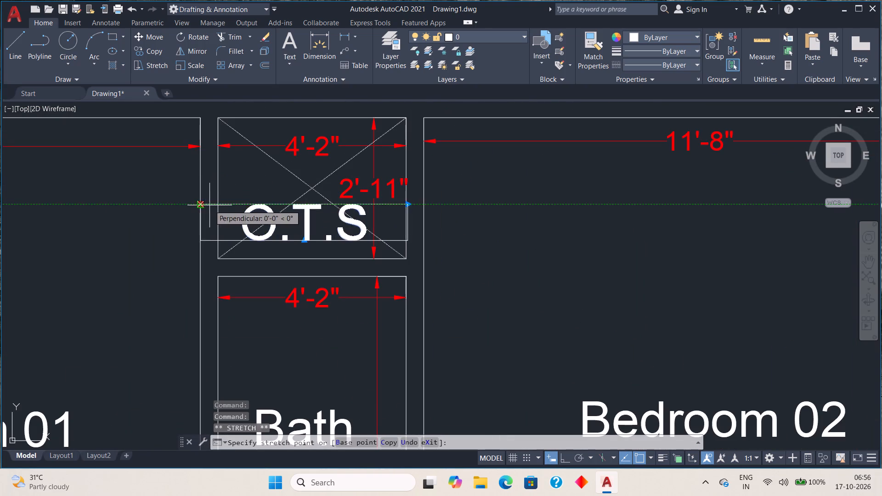
{"action": "scroll", "coordinate": [215, 204], "scroll_direction": "up", "scroll_amount": 2}
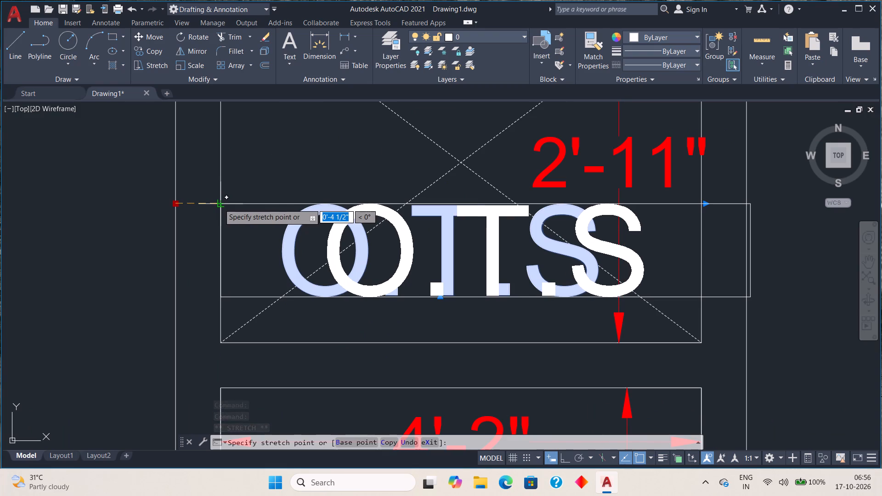
{"action": "left_click", "coordinate": [219, 204]}
{"action": "scroll", "coordinate": [219, 221], "scroll_direction": "down", "scroll_amount": 3}
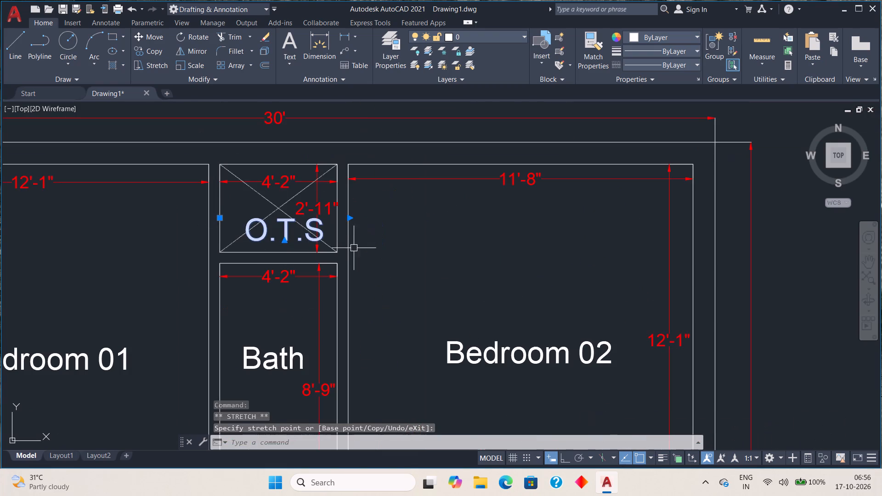
{"action": "key", "text": "Escape"}
Review the whole ground floor plan, examining the room labels and dimensions from the O.T.S shaft down to the parking.
{"action": "scroll", "coordinate": [359, 249], "scroll_direction": "down", "scroll_amount": 2}
{"action": "middle_click_drag", "start_coordinate": [375, 289], "coordinate": [378, 214]}
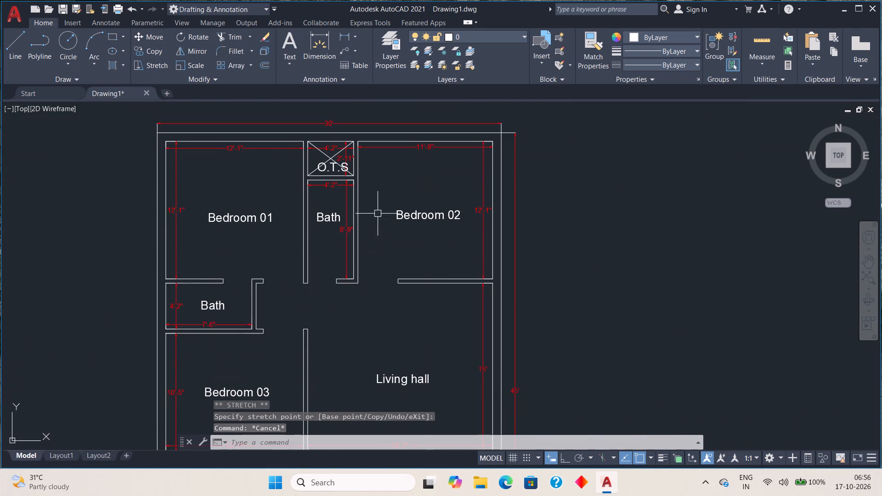
{"action": "scroll", "coordinate": [377, 218], "scroll_direction": "down", "scroll_amount": 1}
{"action": "middle_click_drag", "start_coordinate": [373, 248], "coordinate": [374, 223]}
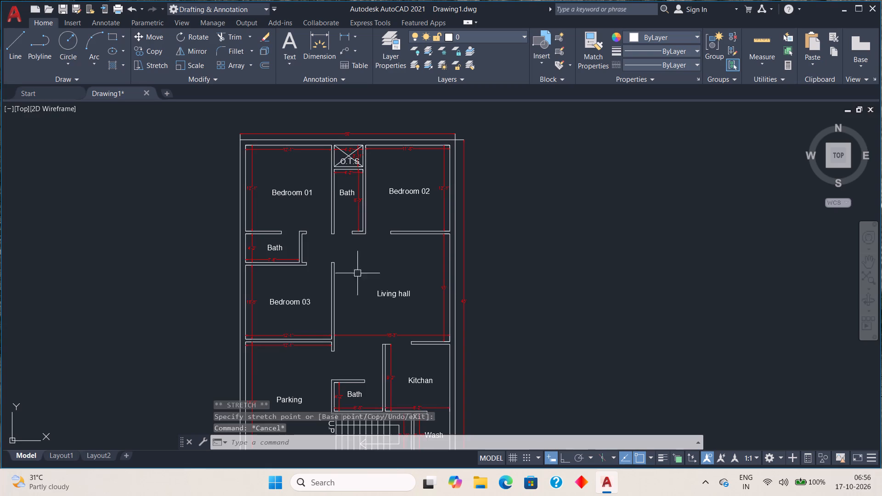
{"action": "middle_click_drag", "start_coordinate": [357, 273], "coordinate": [332, 230]}
{"action": "middle_click_drag", "start_coordinate": [334, 269], "coordinate": [365, 272]}
{"action": "scroll", "coordinate": [365, 272], "scroll_direction": "down", "scroll_amount": 1}
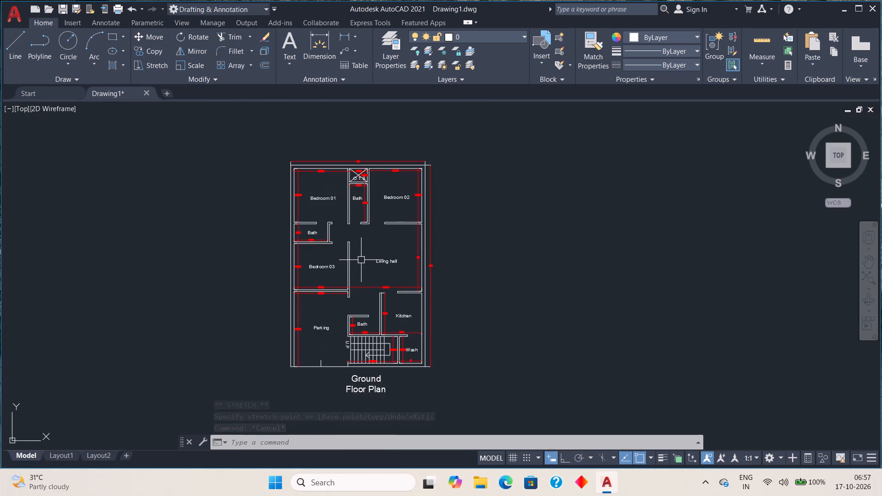
{"action": "scroll", "coordinate": [361, 260], "scroll_direction": "up", "scroll_amount": 1}
{"action": "middle_click_drag", "start_coordinate": [360, 236], "coordinate": [362, 253]}
{"action": "scroll", "coordinate": [354, 243], "scroll_direction": "up", "scroll_amount": 2}
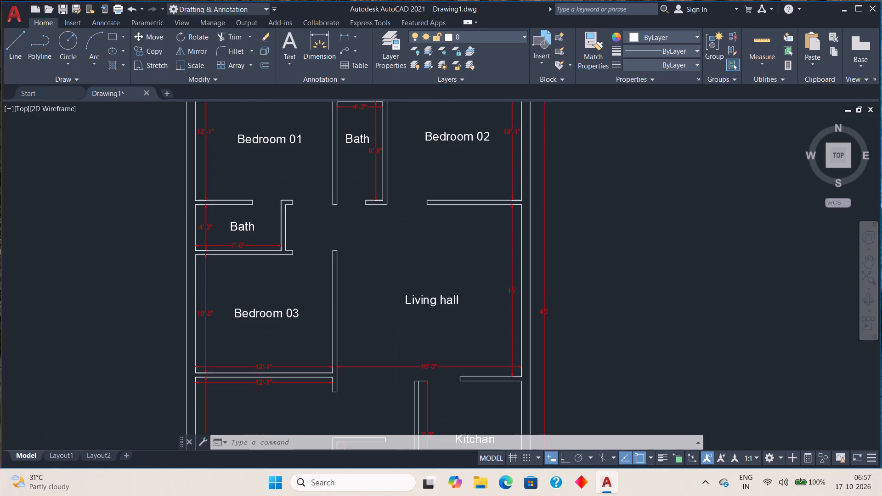
{"action": "scroll", "coordinate": [160, 249], "scroll_direction": "down", "scroll_amount": 1}
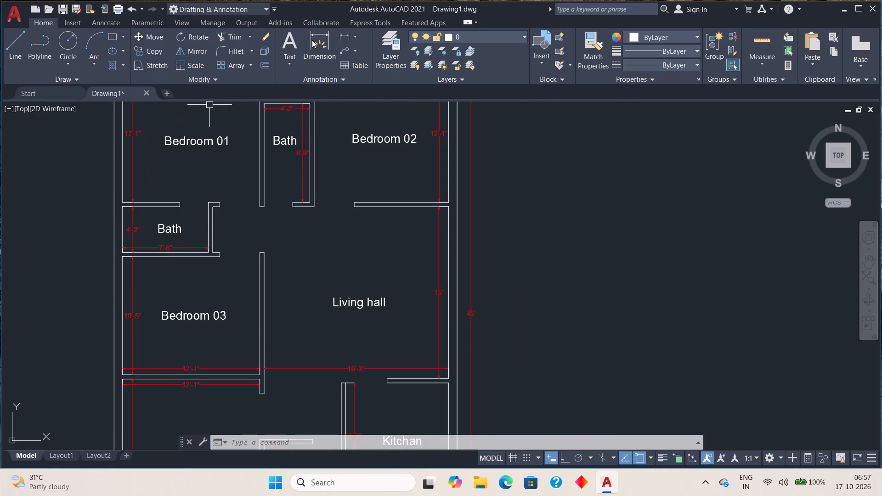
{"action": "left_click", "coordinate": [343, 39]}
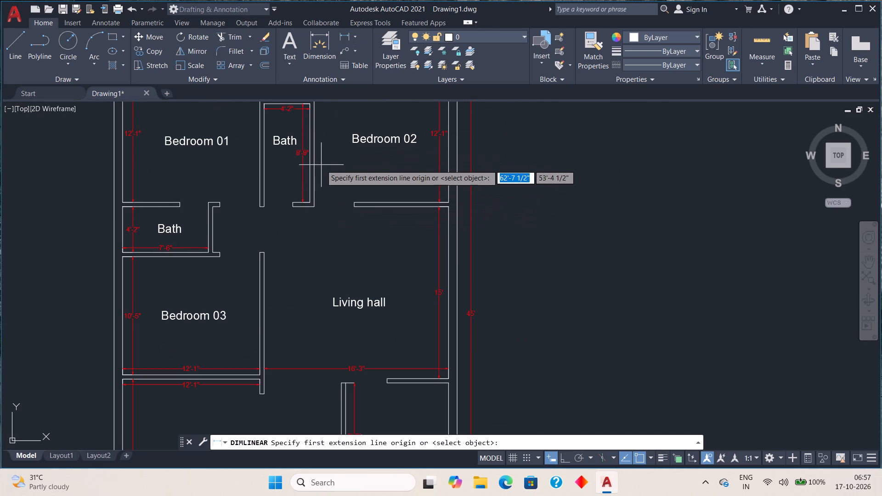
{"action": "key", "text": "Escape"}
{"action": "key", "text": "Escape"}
Modify the Standard dimension style so its dimension line color is ByLayer, and set the style current.
{"action": "key", "text": "d"}
{"action": "key", "text": "space"}
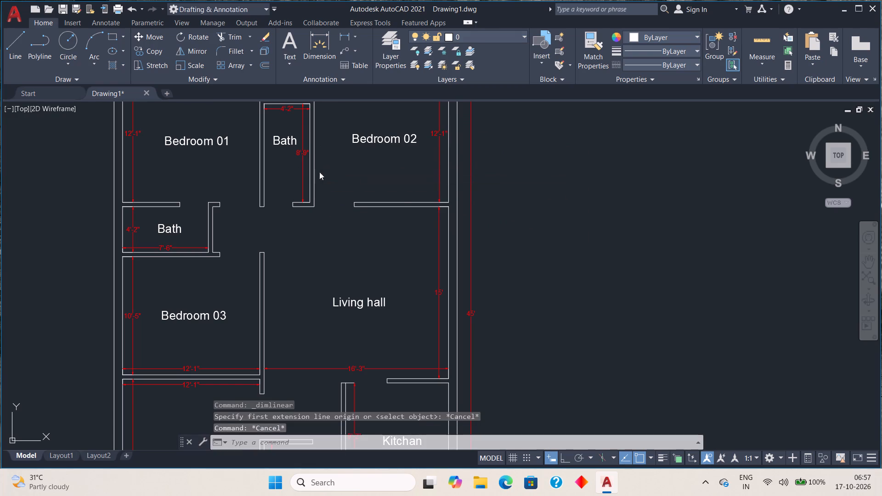
{"action": "left_click", "coordinate": [575, 217]}
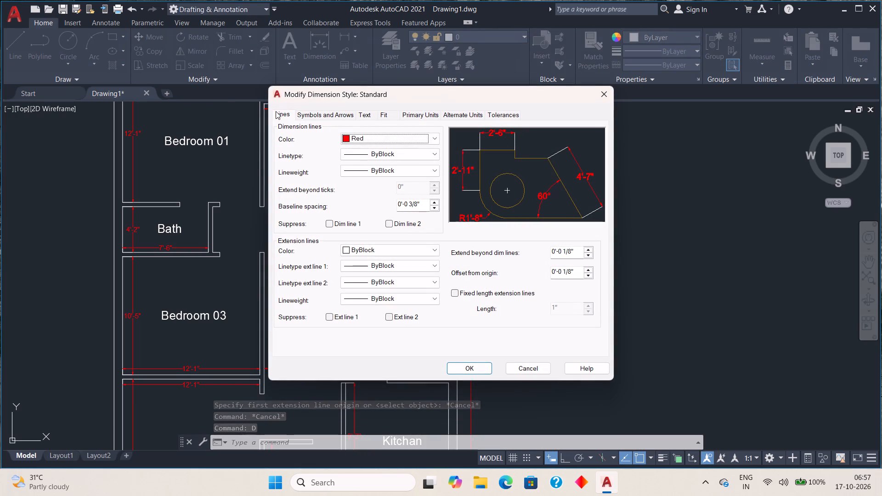
{"action": "left_click", "coordinate": [276, 111]}
{"action": "left_click", "coordinate": [435, 137]}
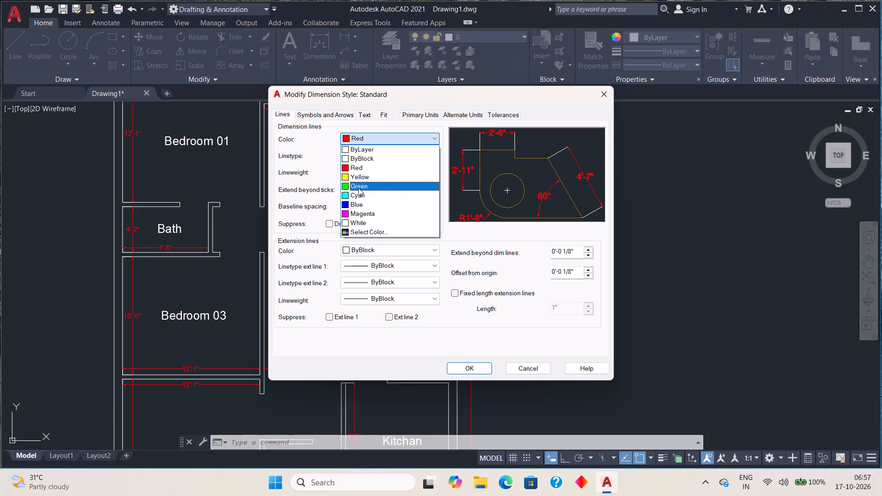
{"action": "left_click", "coordinate": [347, 152]}
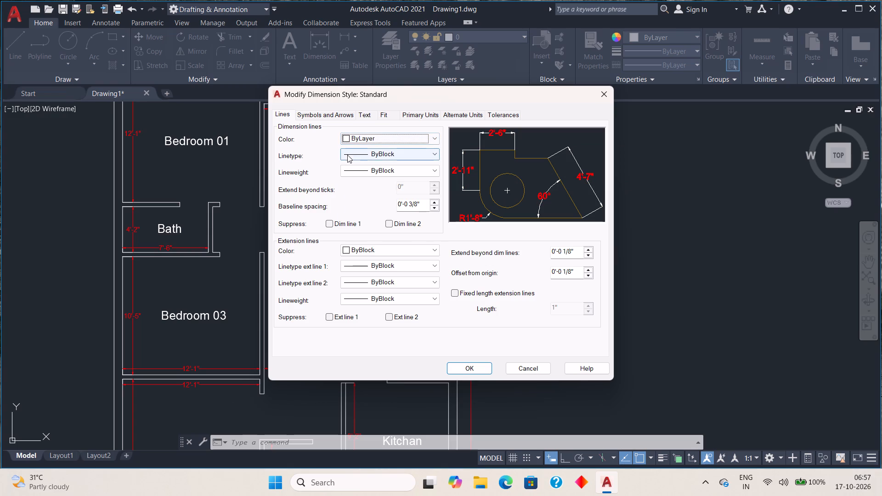
{"action": "left_click", "coordinate": [475, 369]}
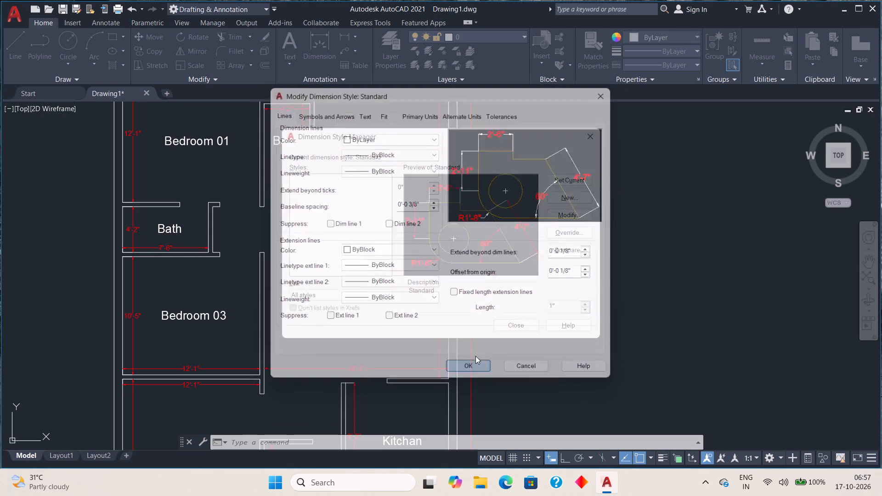
{"action": "left_click", "coordinate": [565, 181]}
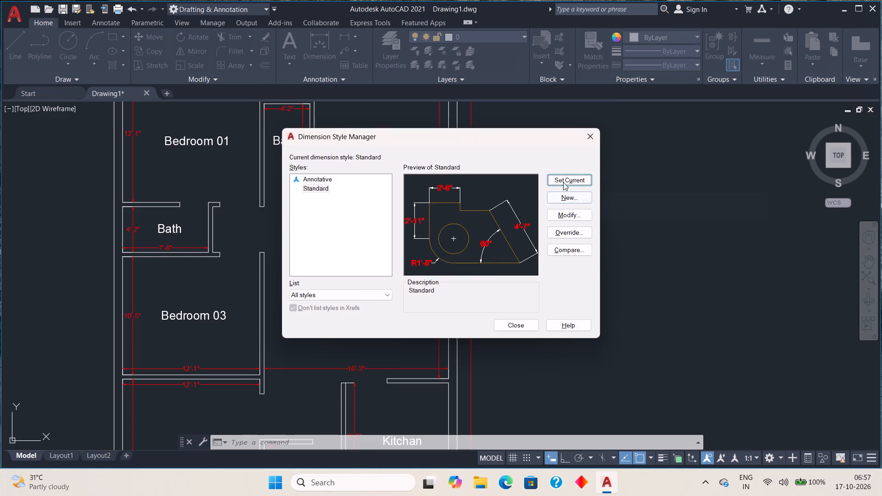
{"action": "left_click", "coordinate": [521, 325]}
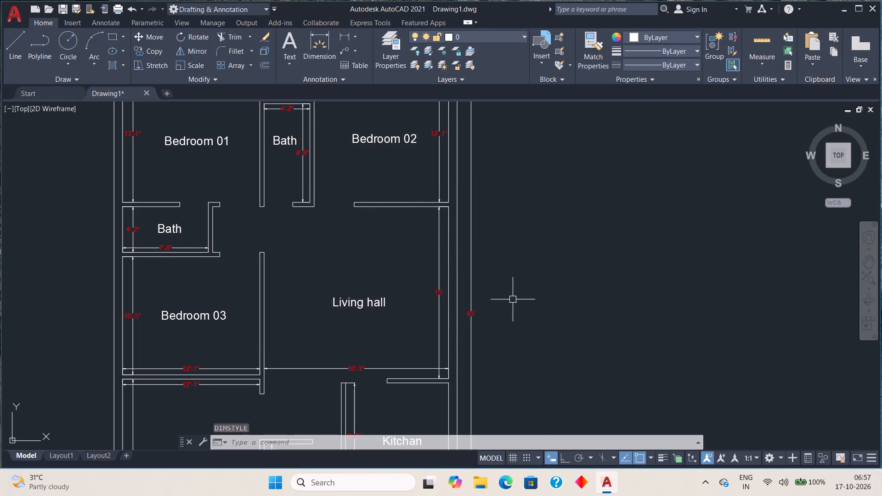
Examine the dimension lines and red dimension texts across the ground floor plan, from the O.T.S shaft down to Bedroom 03 and the living hall.
{"action": "scroll", "coordinate": [513, 299], "scroll_direction": "down", "scroll_amount": 2}
{"action": "scroll", "coordinate": [367, 247], "scroll_direction": "up", "scroll_amount": 4}
{"action": "scroll", "coordinate": [367, 247], "scroll_direction": "down", "scroll_amount": 1}
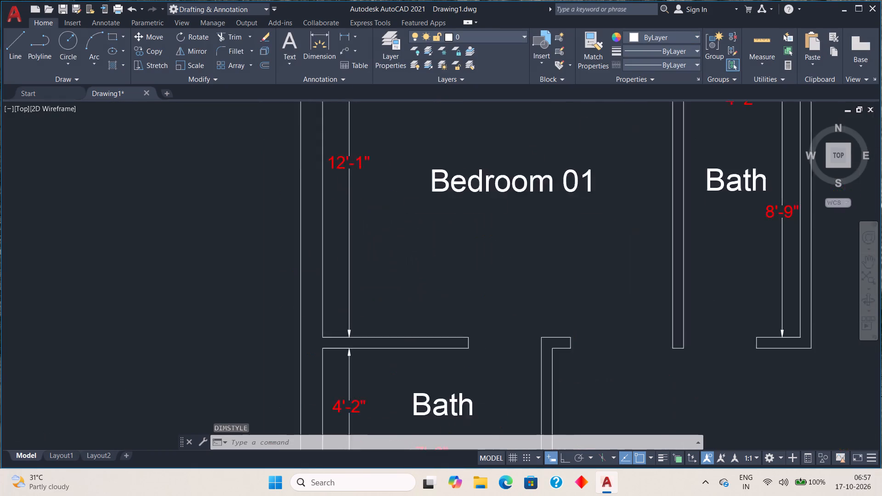
{"action": "scroll", "coordinate": [367, 247], "scroll_direction": "down", "scroll_amount": 2}
{"action": "scroll", "coordinate": [367, 170], "scroll_direction": "up", "scroll_amount": 3}
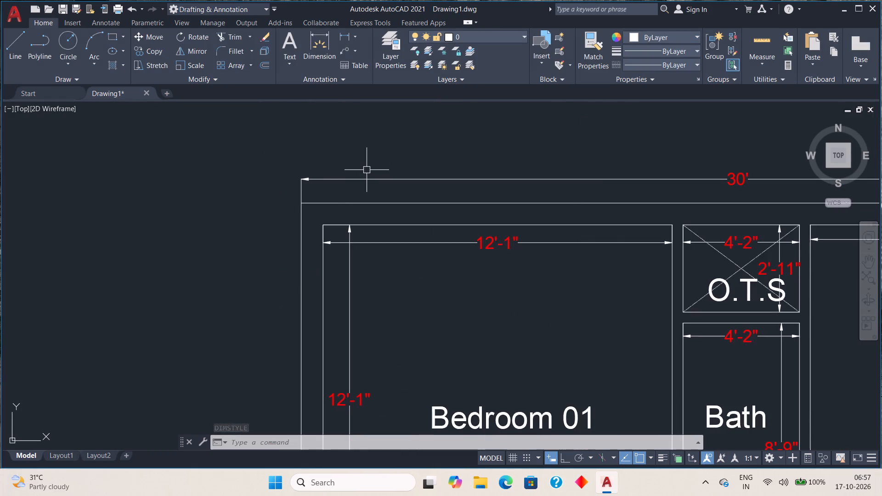
{"action": "scroll", "coordinate": [367, 174], "scroll_direction": "down", "scroll_amount": 3}
{"action": "scroll", "coordinate": [451, 284], "scroll_direction": "down", "scroll_amount": 1}
{"action": "middle_click_drag", "start_coordinate": [477, 300], "coordinate": [447, 230]}
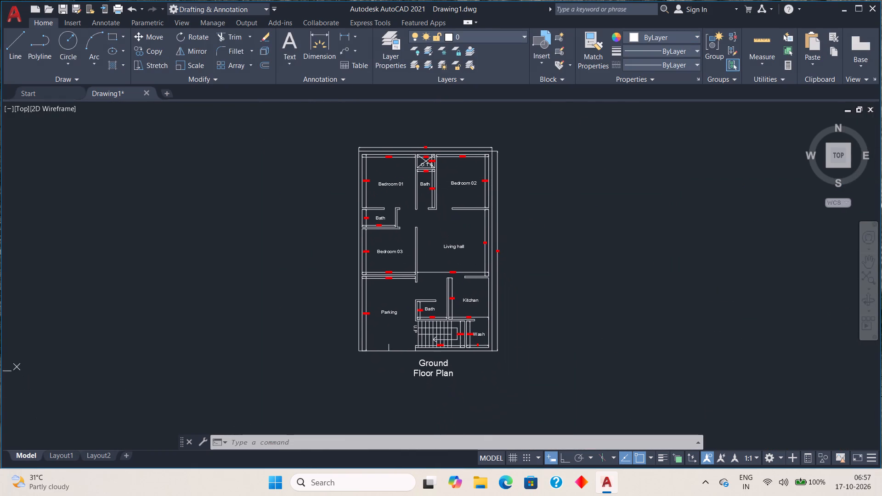
{"action": "scroll", "coordinate": [381, 237], "scroll_direction": "up", "scroll_amount": 3}
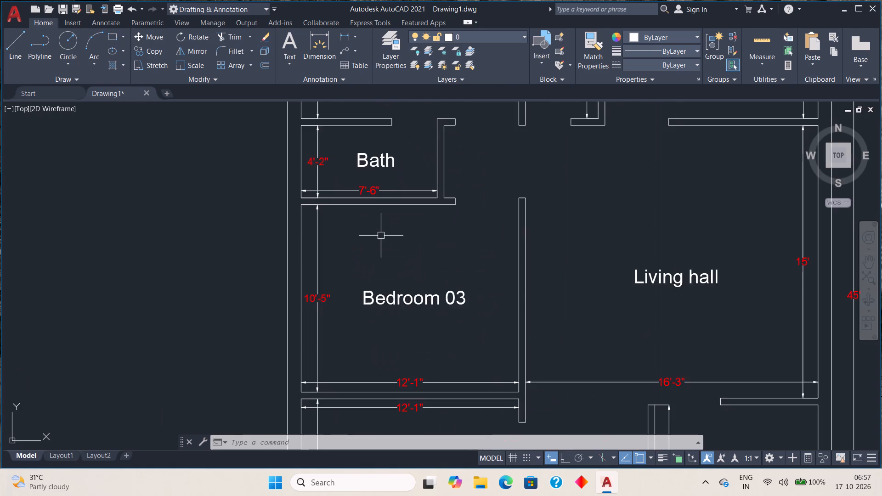
{"action": "scroll", "coordinate": [381, 236], "scroll_direction": "down", "scroll_amount": 2}
{"action": "middle_click_drag", "start_coordinate": [380, 212], "coordinate": [377, 281]}
{"action": "scroll", "coordinate": [355, 231], "scroll_direction": "up", "scroll_amount": 2}
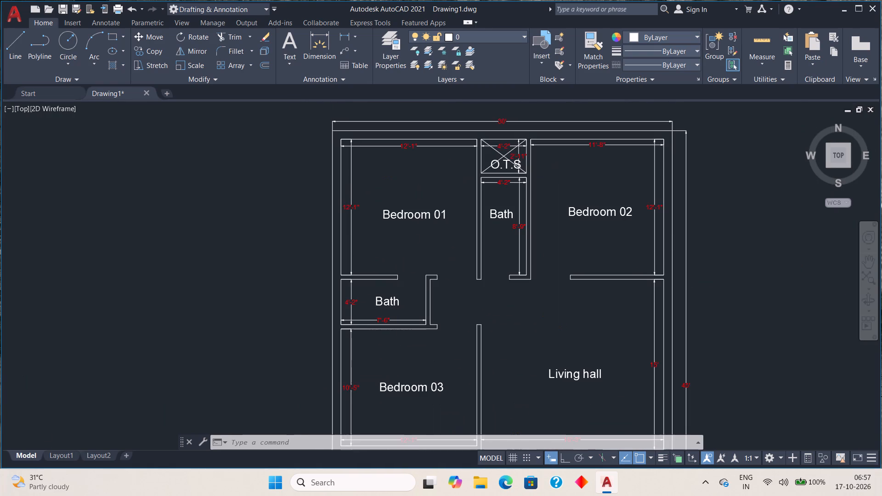
{"action": "scroll", "coordinate": [355, 231], "scroll_direction": "down", "scroll_amount": 1}
{"action": "middle_click_drag", "start_coordinate": [368, 212], "coordinate": [357, 240]}
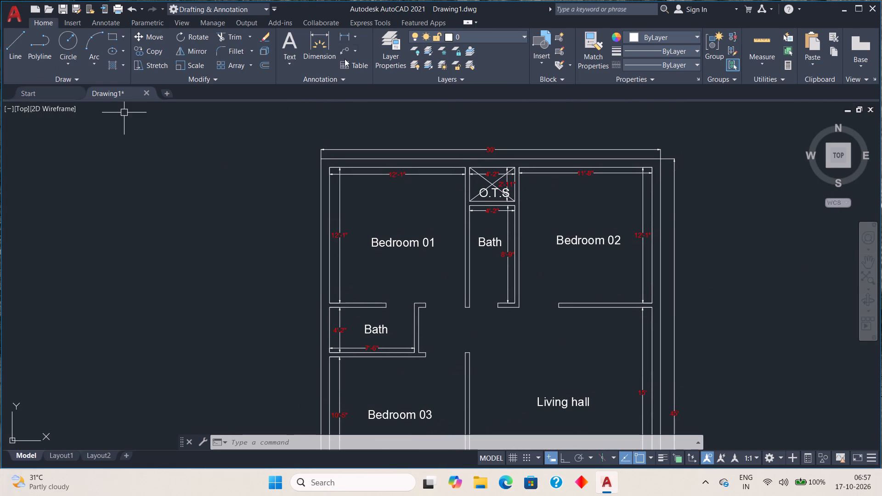
Modify the Standard dimension style so its dimension line color is Cyan, and set the style current.
{"action": "type", "text": "D"}
{"action": "key", "text": "space"}
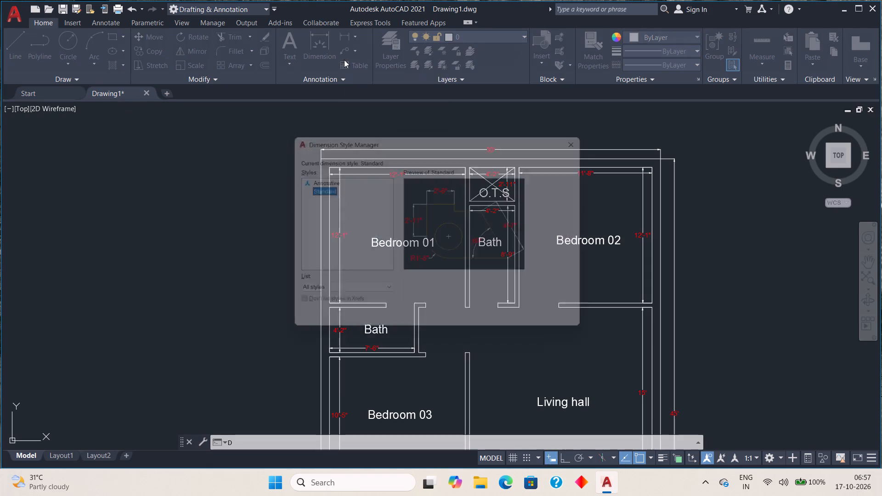
{"action": "left_click", "coordinate": [568, 212]}
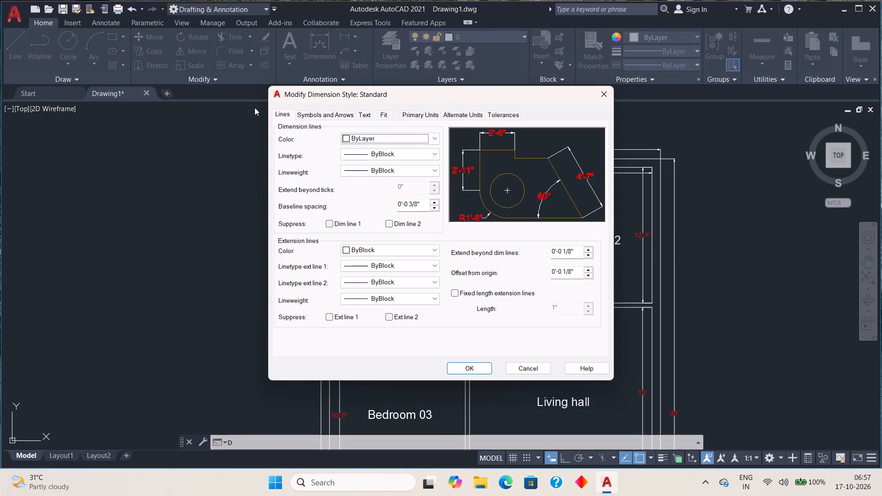
{"action": "left_click", "coordinate": [288, 113]}
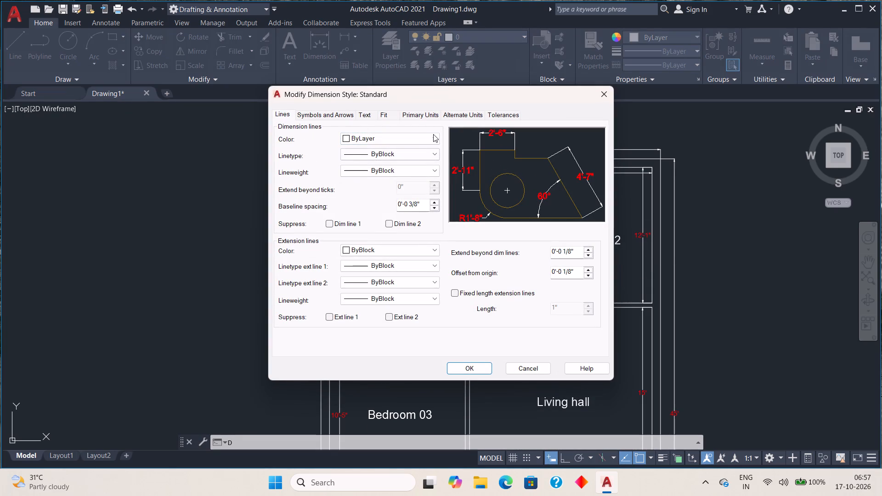
{"action": "left_click", "coordinate": [428, 136]}
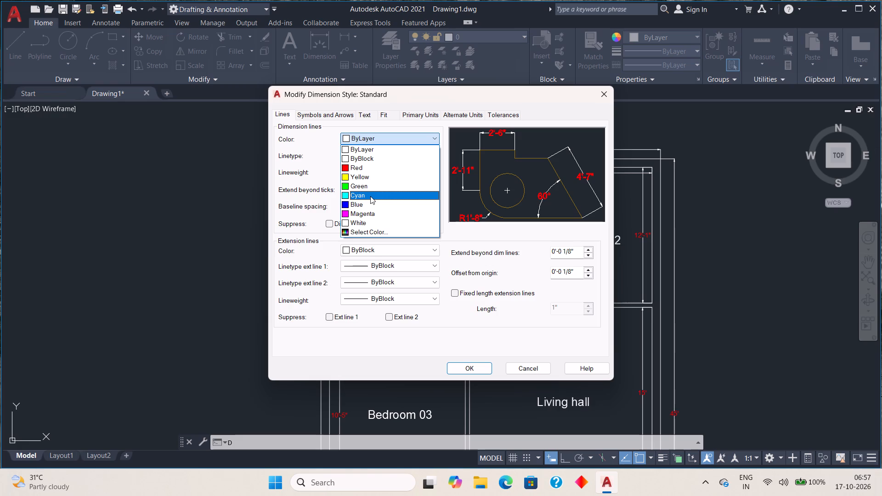
{"action": "left_click", "coordinate": [370, 196]}
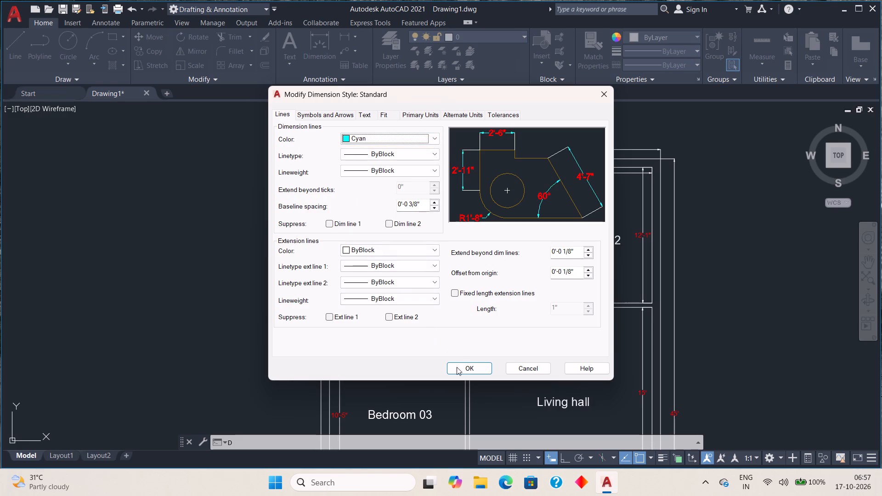
{"action": "left_click", "coordinate": [464, 366]}
{"action": "left_click", "coordinate": [561, 178]}
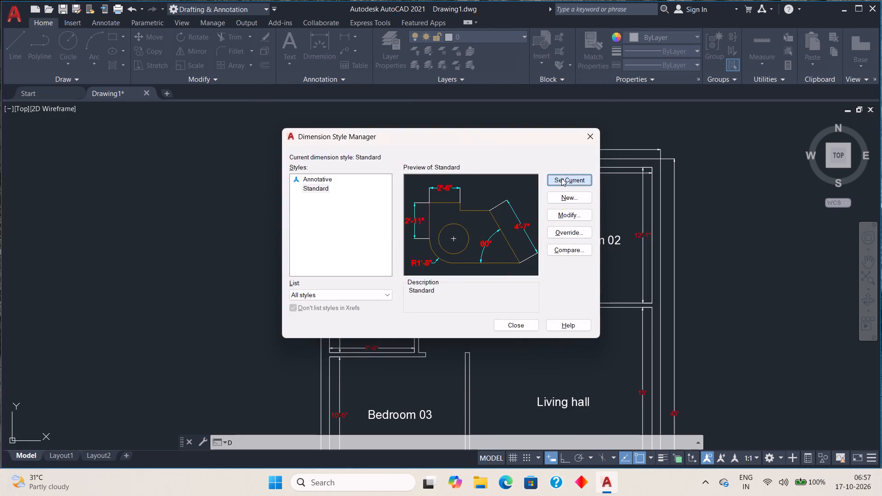
{"action": "left_click", "coordinate": [520, 325]}
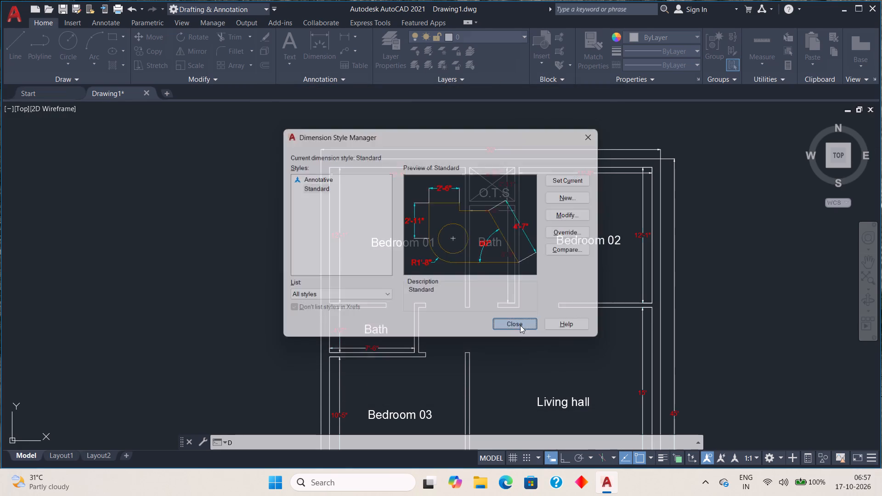
Review the restyled dimension lines and arrowheads throughout the ground floor plan, from the overall 30' dimension down to the stair and wash area.
{"action": "scroll", "coordinate": [507, 321], "scroll_direction": "down", "scroll_amount": 3}
{"action": "middle_click_drag", "start_coordinate": [500, 325], "coordinate": [473, 248]}
{"action": "scroll", "coordinate": [472, 245], "scroll_direction": "up", "scroll_amount": 3}
{"action": "scroll", "coordinate": [468, 262], "scroll_direction": "down", "scroll_amount": 1}
{"action": "middle_click_drag", "start_coordinate": [468, 265], "coordinate": [452, 214]}
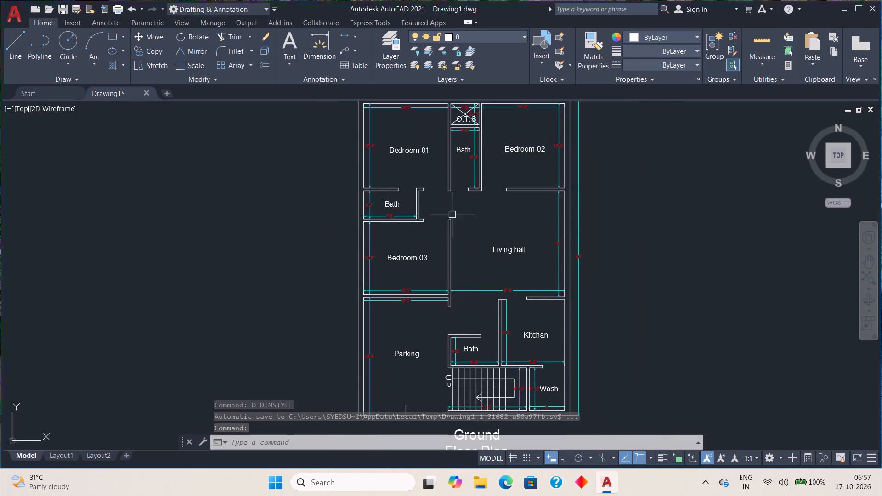
{"action": "scroll", "coordinate": [471, 264], "scroll_direction": "up", "scroll_amount": 1}
{"action": "scroll", "coordinate": [471, 257], "scroll_direction": "down", "scroll_amount": 1}
{"action": "middle_click_drag", "start_coordinate": [464, 235], "coordinate": [466, 265]}
{"action": "middle_click_drag", "start_coordinate": [441, 214], "coordinate": [442, 248]}
{"action": "scroll", "coordinate": [395, 215], "scroll_direction": "up", "scroll_amount": 3}
{"action": "scroll", "coordinate": [393, 207], "scroll_direction": "down", "scroll_amount": 1}
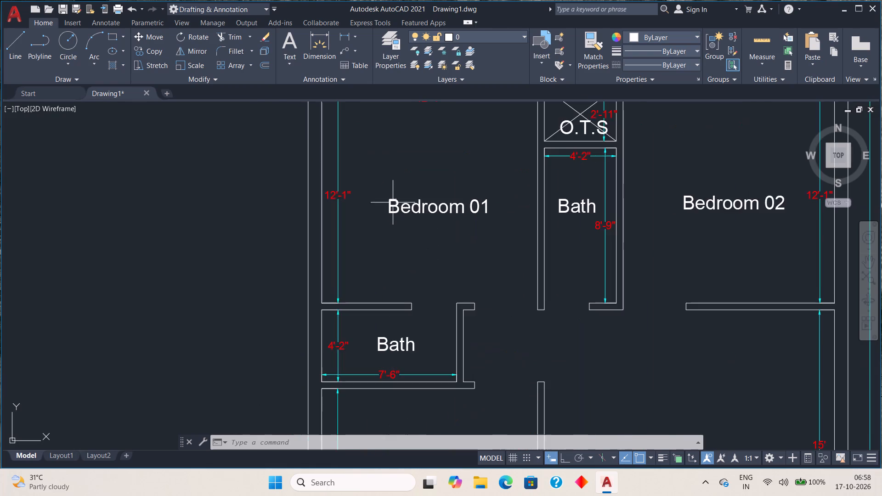
{"action": "middle_click_drag", "start_coordinate": [389, 158], "coordinate": [374, 276]}
{"action": "scroll", "coordinate": [359, 240], "scroll_direction": "down", "scroll_amount": 1}
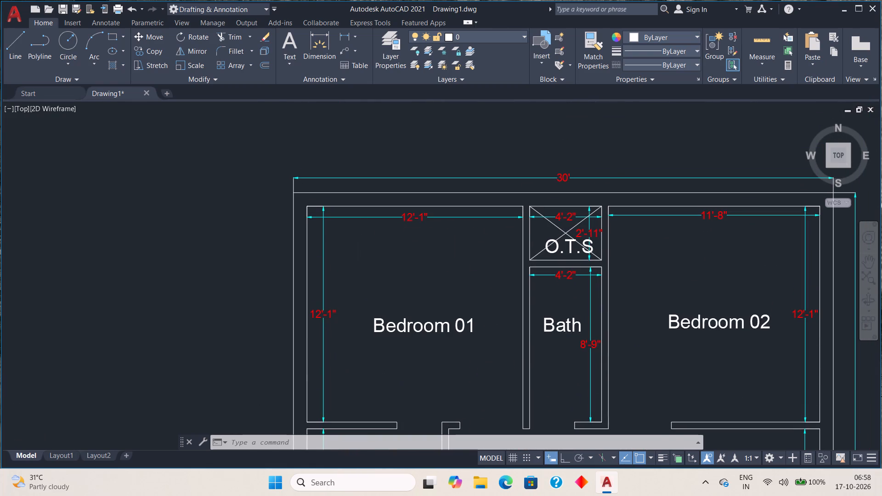
{"action": "scroll", "coordinate": [314, 206], "scroll_direction": "up", "scroll_amount": 6}
{"action": "scroll", "coordinate": [316, 203], "scroll_direction": "down", "scroll_amount": 4}
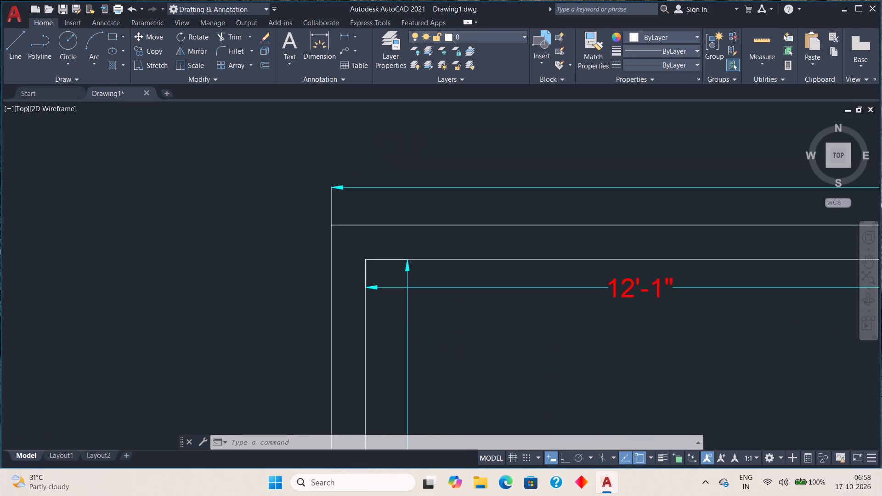
{"action": "scroll", "coordinate": [316, 205], "scroll_direction": "down", "scroll_amount": 1}
{"action": "middle_click_drag", "start_coordinate": [499, 237], "coordinate": [255, 186]}
{"action": "scroll", "coordinate": [441, 242], "scroll_direction": "down", "scroll_amount": 1}
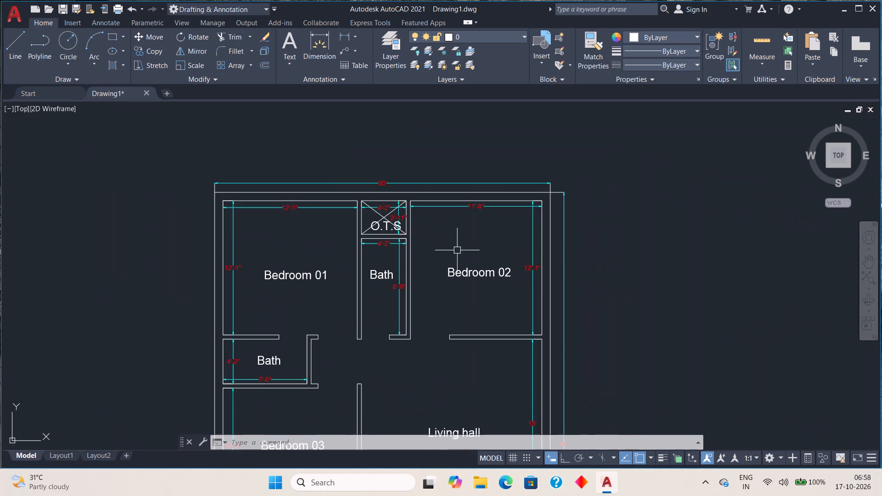
{"action": "middle_click_drag", "start_coordinate": [465, 256], "coordinate": [502, 158]}
{"action": "scroll", "coordinate": [482, 203], "scroll_direction": "down", "scroll_amount": 1}
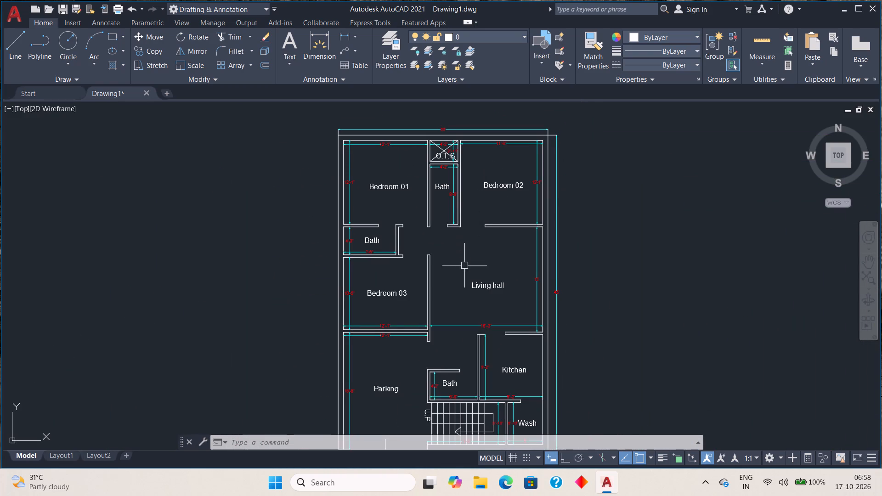
{"action": "middle_click_drag", "start_coordinate": [464, 265], "coordinate": [478, 149]}
{"action": "middle_click_drag", "start_coordinate": [475, 171], "coordinate": [476, 209]}
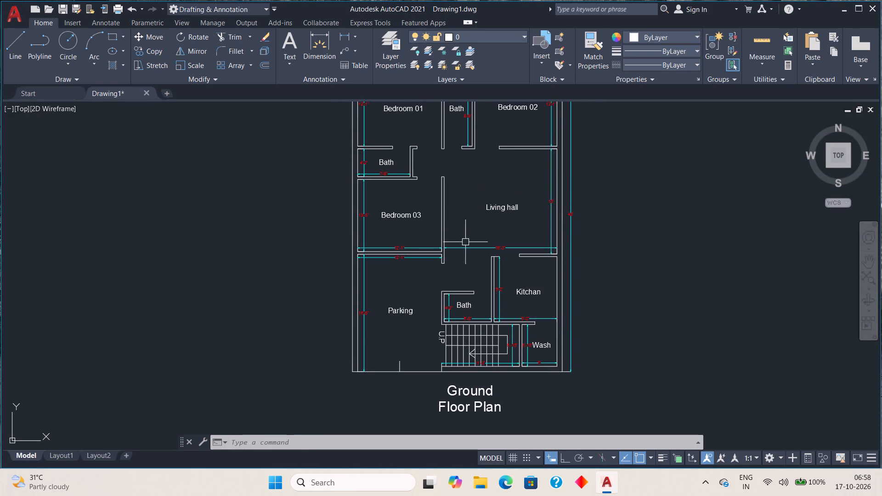
{"action": "middle_click_drag", "start_coordinate": [468, 219], "coordinate": [462, 250]}
{"action": "middle_click_drag", "start_coordinate": [440, 224], "coordinate": [439, 251]}
{"action": "middle_click_drag", "start_coordinate": [433, 226], "coordinate": [435, 255]}
{"action": "middle_click_drag", "start_coordinate": [425, 229], "coordinate": [426, 258]}
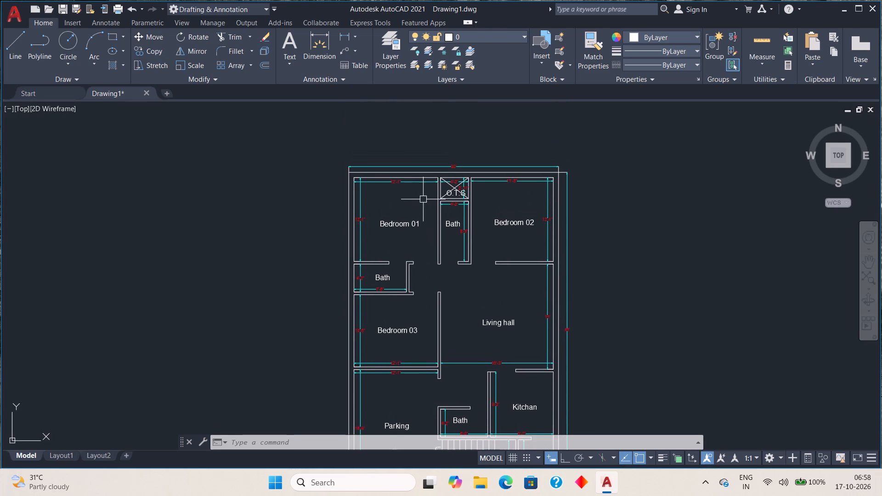
Draw a vertical line across the thickness of Bedroom 01's top wall, from the inner wall line's midpoint to the outer line.
{"action": "scroll", "coordinate": [417, 177], "scroll_direction": "up", "scroll_amount": 3}
{"action": "middle_click_drag", "start_coordinate": [379, 191], "coordinate": [444, 246]}
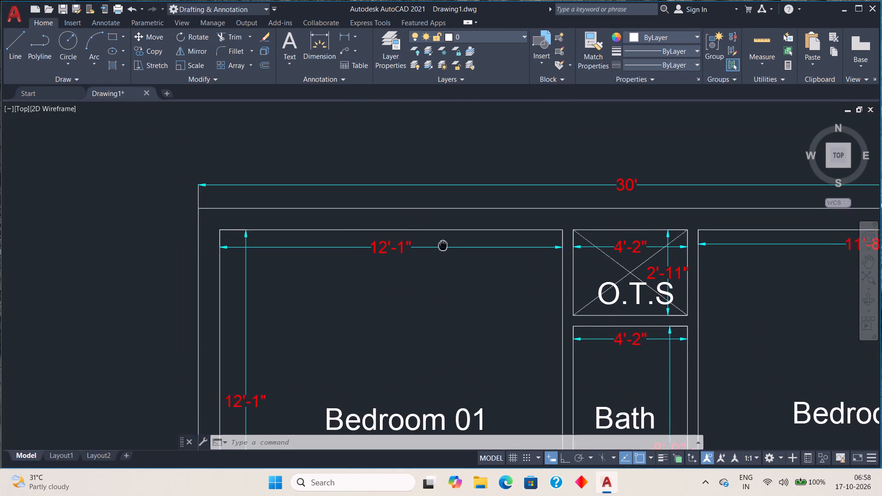
{"action": "middle_click_drag", "start_coordinate": [444, 246], "coordinate": [470, 259]}
{"action": "left_click", "coordinate": [13, 40]}
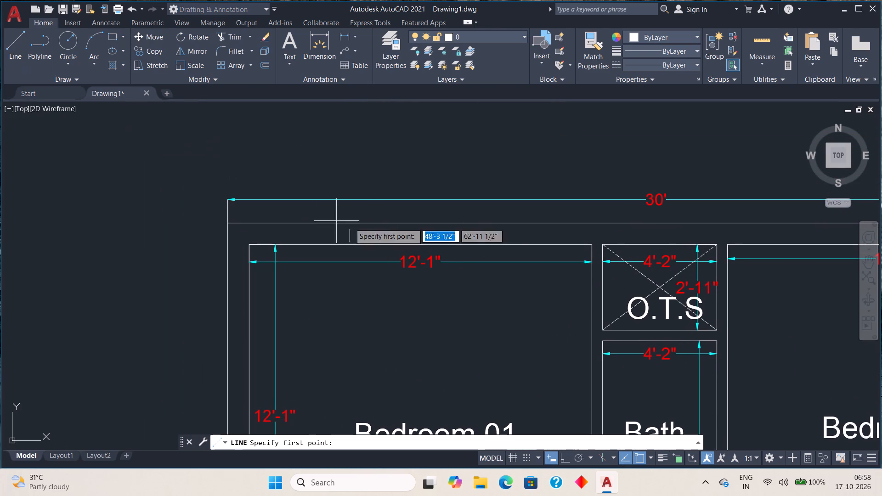
{"action": "left_click", "coordinate": [422, 243]}
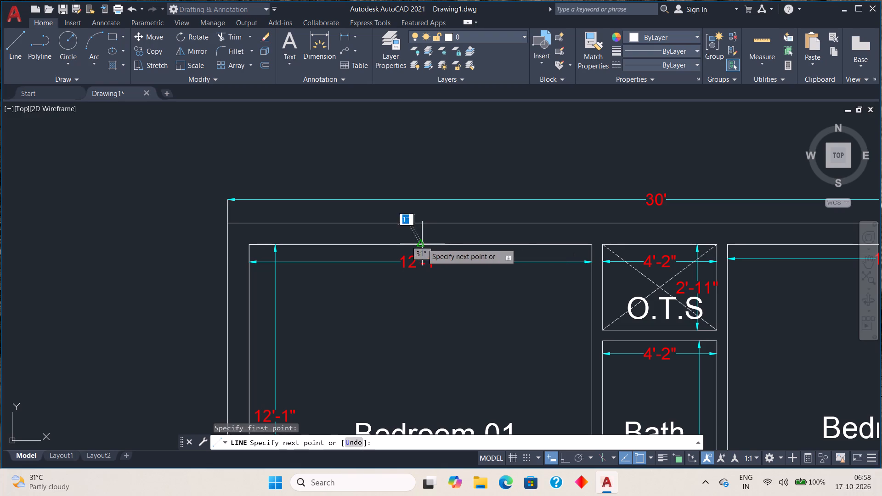
{"action": "left_click", "coordinate": [423, 220]}
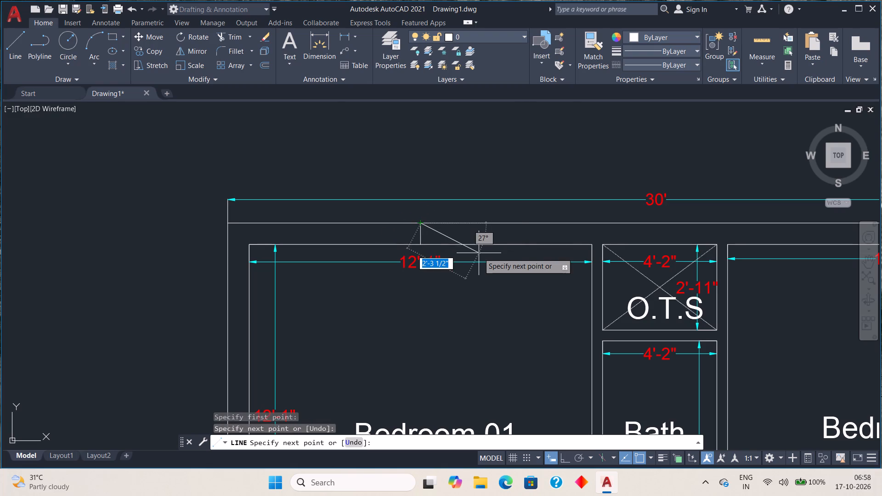
{"action": "key", "text": "Escape"}
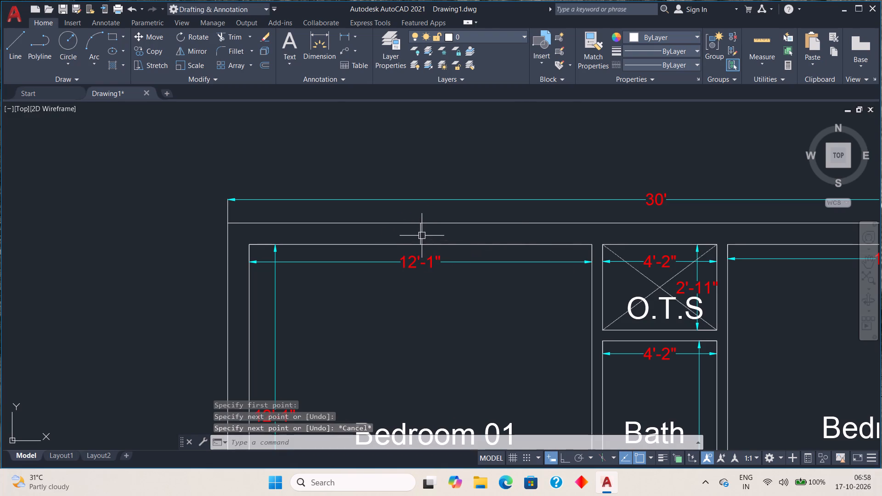
Set the Offset distance to 1', but offset the short line across Bedroom 01's top wall by 2' to each side.
{"action": "key", "text": "o"}
{"action": "key", "text": "space"}
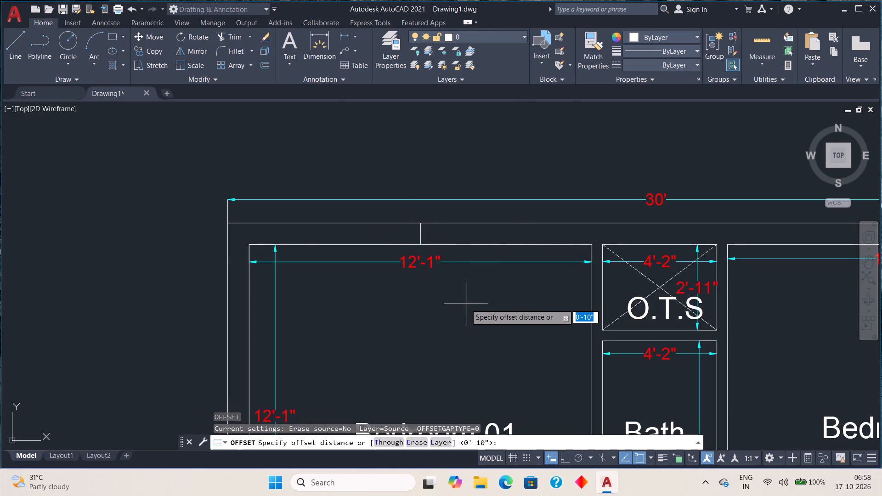
{"action": "key", "text": "1"}
{"action": "key", "text": "apostrophe"}
{"action": "key", "text": "Return"}
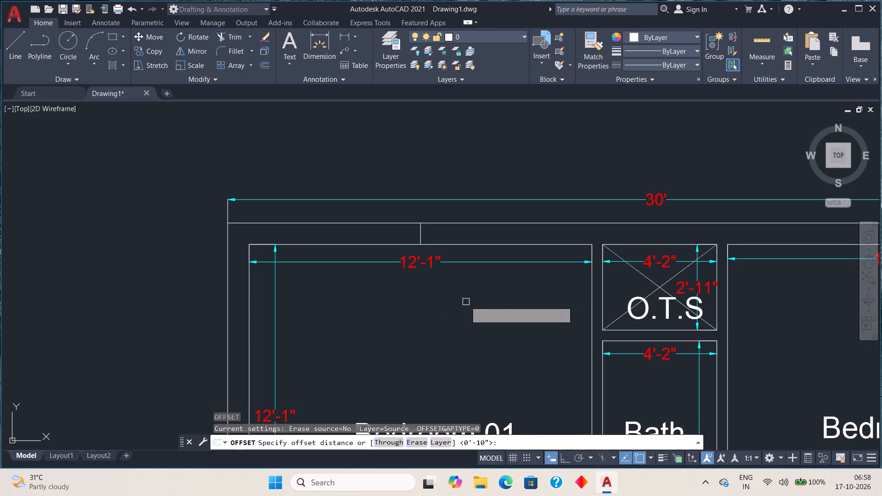
{"action": "left_click", "coordinate": [422, 236]}
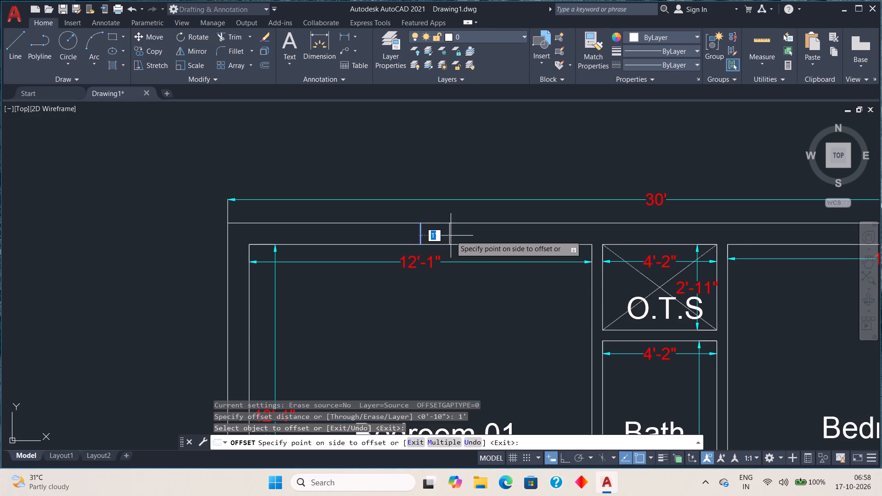
{"action": "key", "text": "2"}
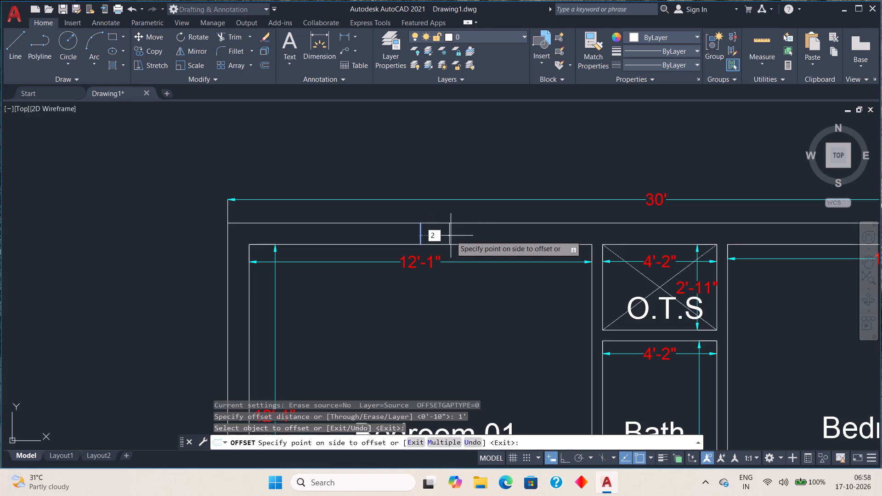
{"action": "key", "text": "apostrophe"}
{"action": "key", "text": "Return"}
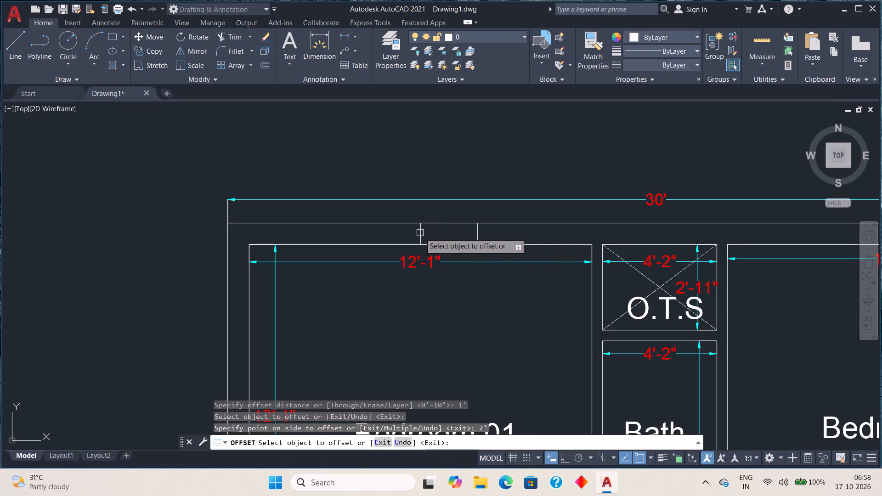
{"action": "left_click", "coordinate": [420, 233]}
{"action": "key", "text": "2"}
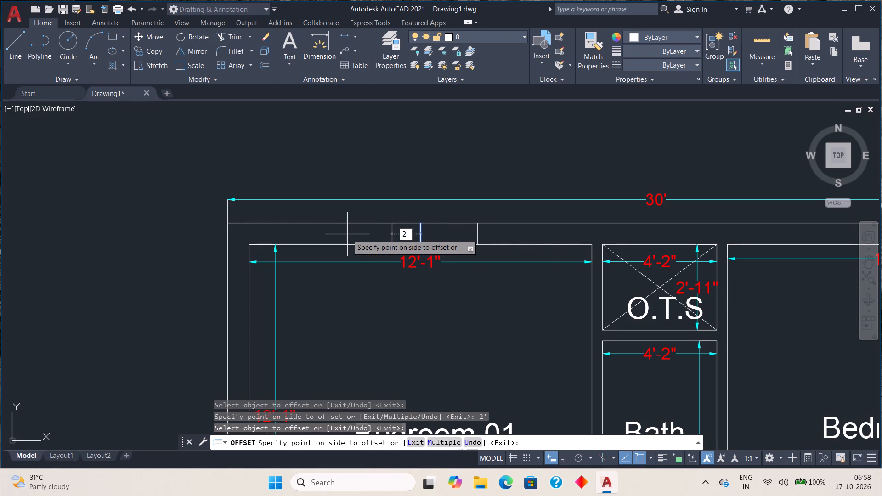
{"action": "key", "text": "apostrophe"}
{"action": "key", "text": "Return"}
{"action": "key", "text": "Escape"}
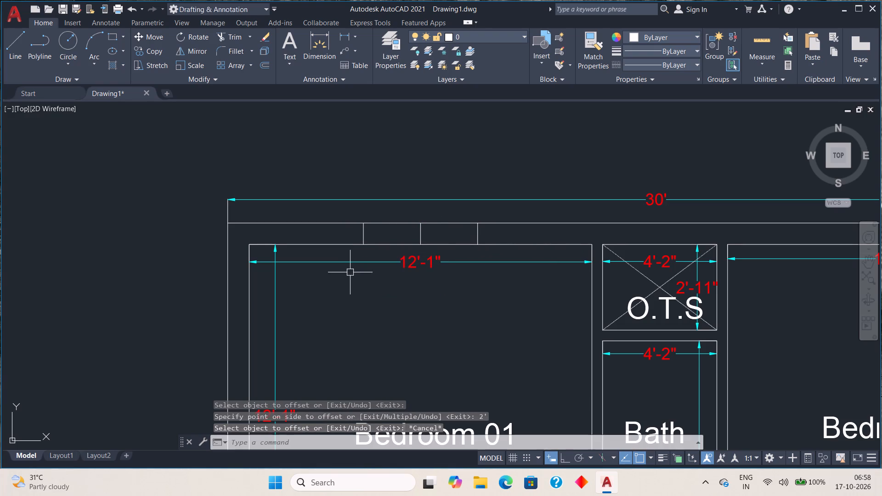
Draw a horizontal line along the middle of Bedroom 01's top wall, joining the opening's two end lines.
{"action": "type", "text": "L"}
{"action": "key", "text": "space"}
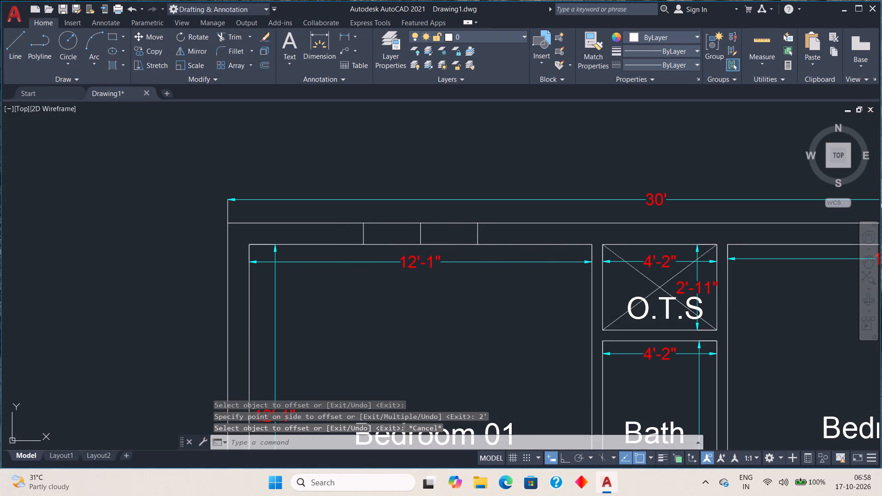
{"action": "left_click", "coordinate": [362, 235]}
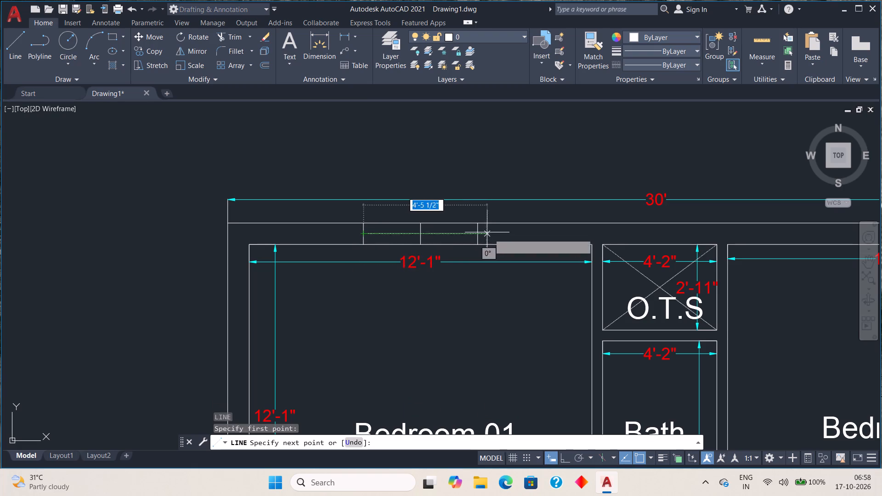
{"action": "left_click", "coordinate": [481, 232]}
{"action": "key", "text": "Escape"}
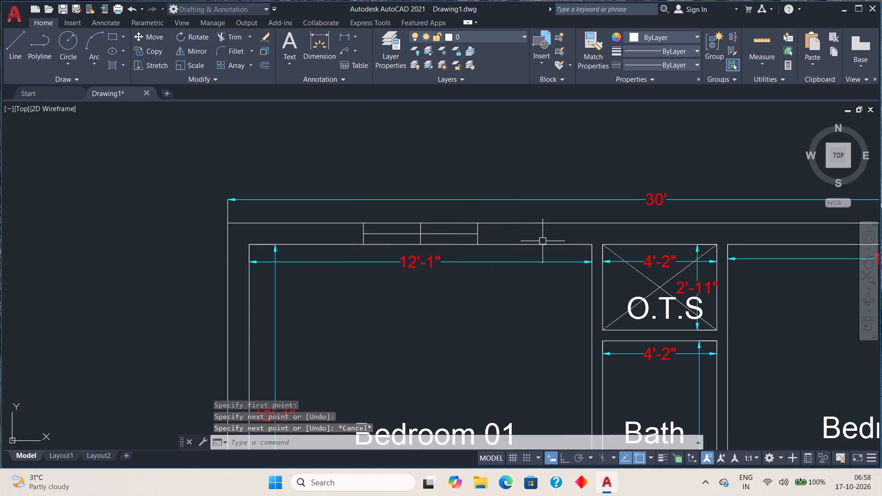
Turn Ortho on and offset the opening's horizontal centre line by 1" both above and below.
{"action": "left_click", "coordinate": [564, 457]}
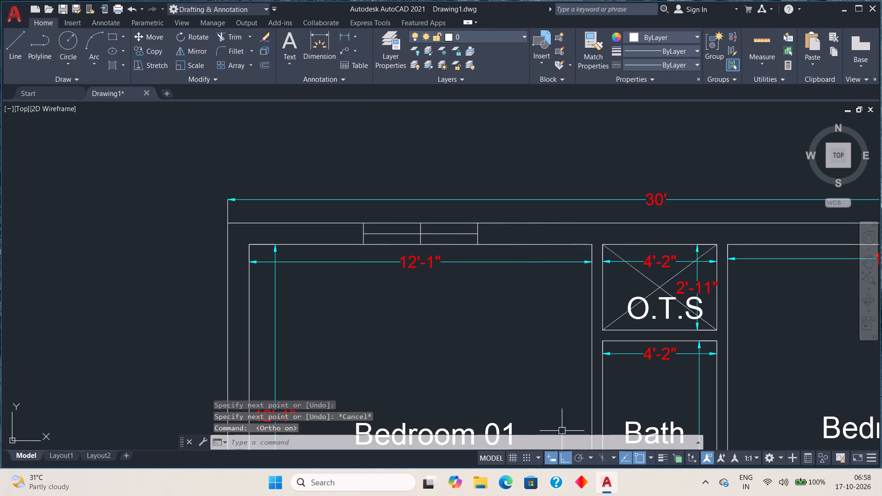
{"action": "scroll", "coordinate": [405, 237], "scroll_direction": "up", "scroll_amount": 2}
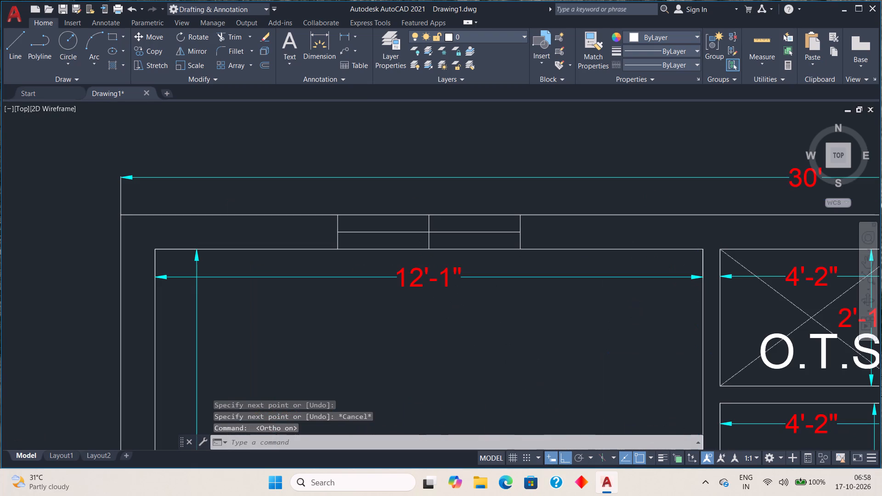
{"action": "key", "text": "o"}
{"action": "key", "text": "space"}
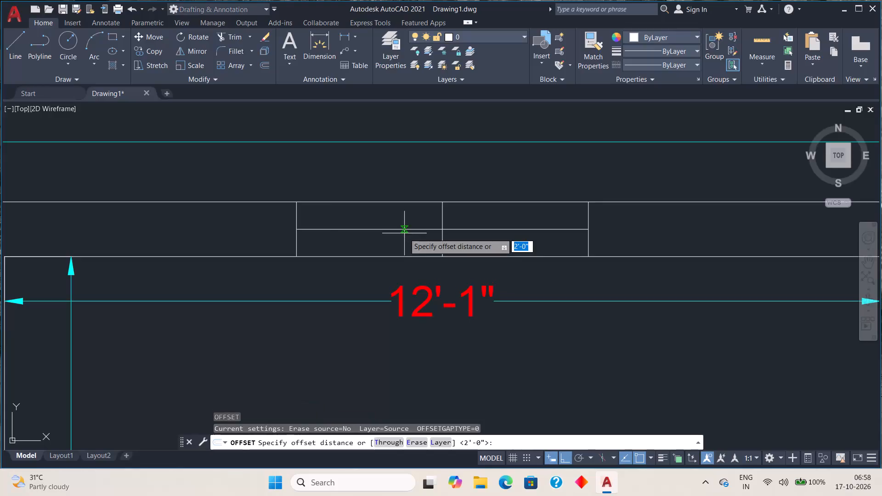
{"action": "key", "text": "1"}
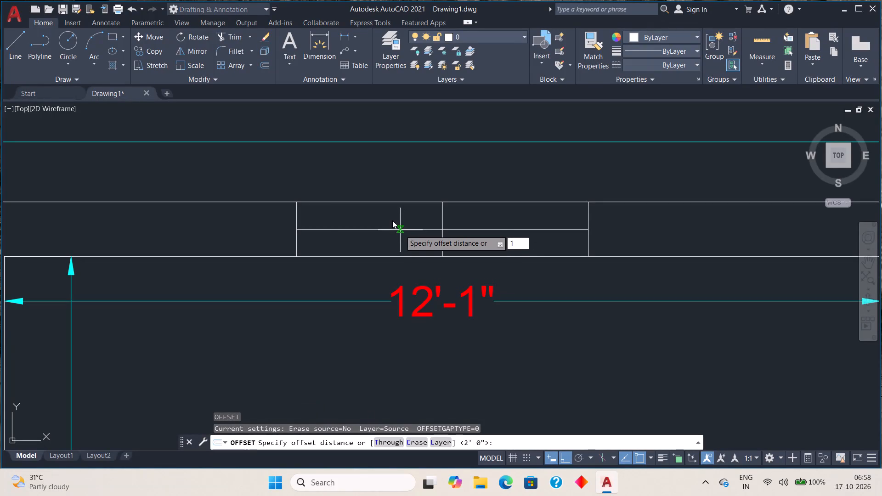
{"action": "key", "text": "shift+quotedbl"}
{"action": "key", "text": "Return"}
{"action": "left_click", "coordinate": [400, 230]}
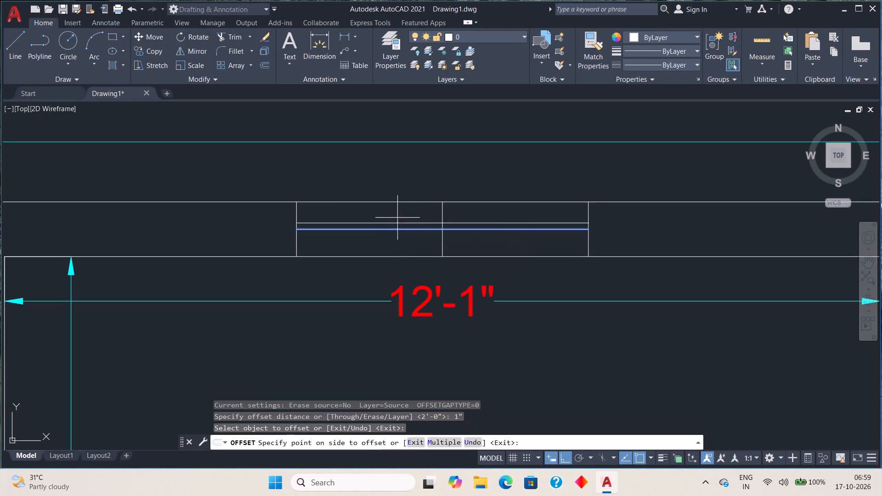
{"action": "left_click", "coordinate": [397, 218]}
{"action": "left_click", "coordinate": [396, 231]}
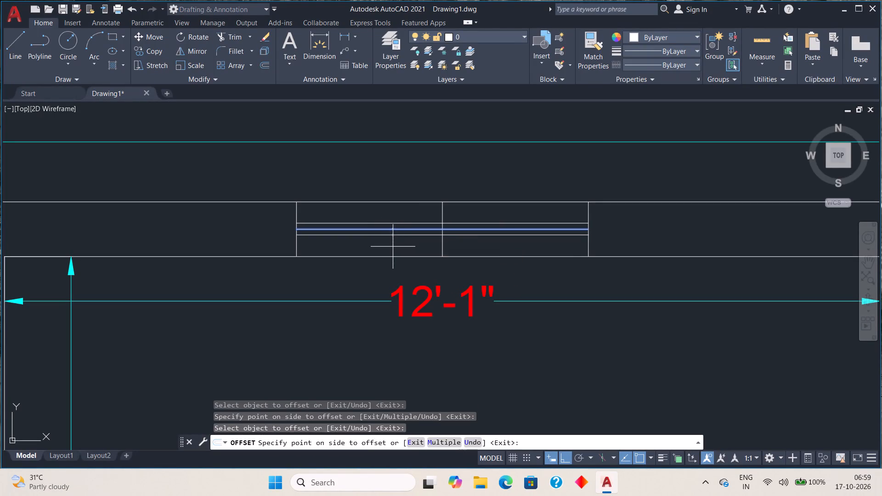
{"action": "left_click", "coordinate": [393, 247]}
{"action": "key", "text": "Escape"}
{"action": "key", "text": "Escape"}
Change the color of all the window's lines in Bedroom 01's top wall, three horizontal and three vertical, to Magenta.
{"action": "scroll", "coordinate": [394, 239], "scroll_direction": "down", "scroll_amount": 1}
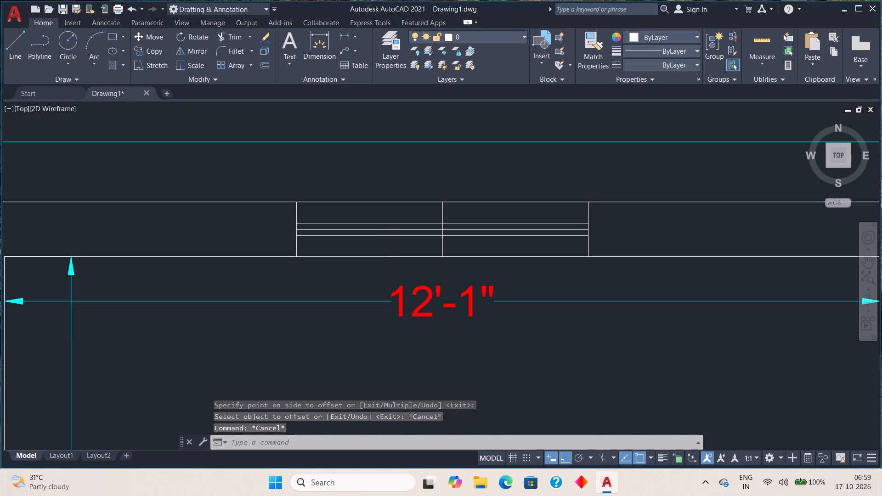
{"action": "scroll", "coordinate": [394, 239], "scroll_direction": "down", "scroll_amount": 2}
{"action": "middle_click_drag", "start_coordinate": [452, 236], "coordinate": [413, 242]}
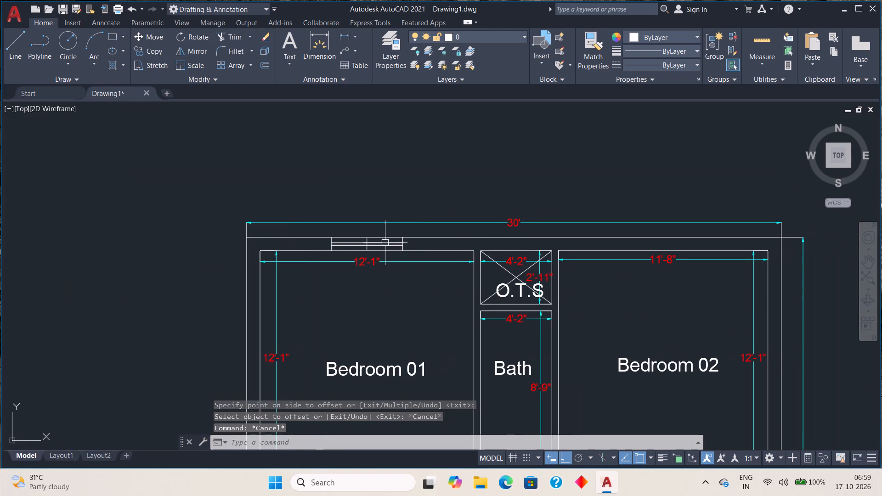
{"action": "scroll", "coordinate": [384, 242], "scroll_direction": "up", "scroll_amount": 3}
{"action": "middle_click_drag", "start_coordinate": [389, 249], "coordinate": [483, 245]}
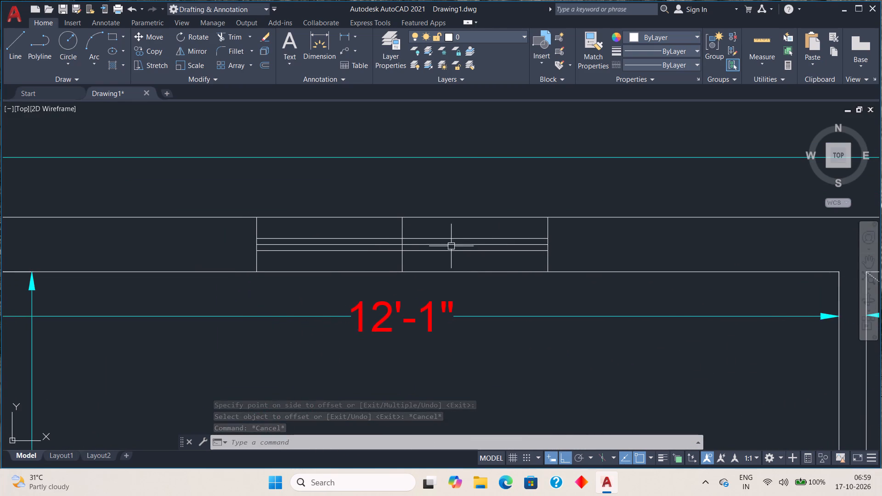
{"action": "left_click", "coordinate": [235, 207]}
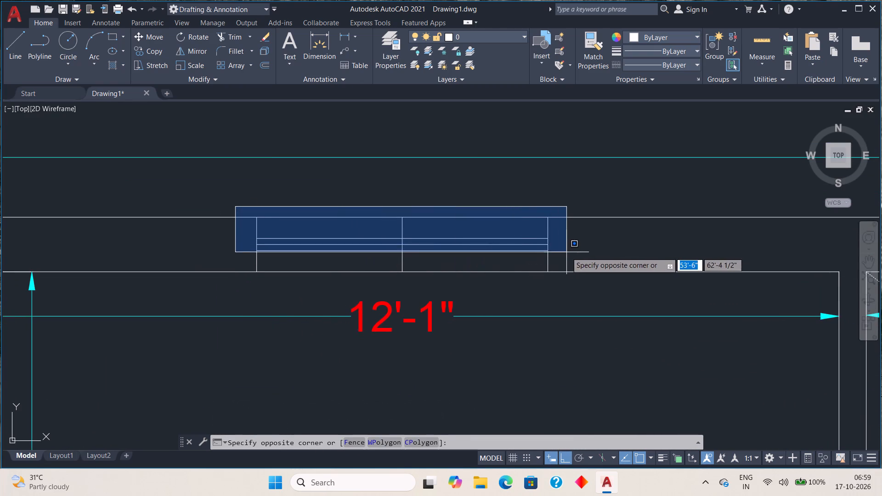
{"action": "left_click", "coordinate": [567, 252]}
{"action": "left_click", "coordinate": [403, 225]}
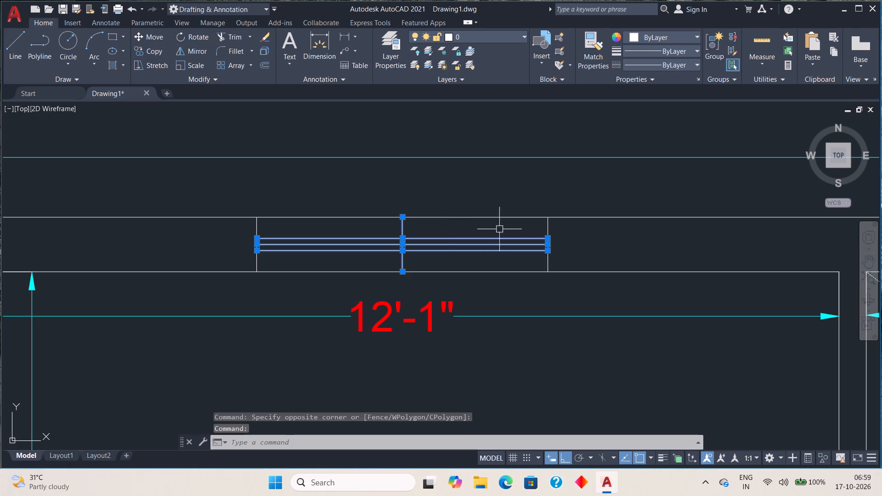
{"action": "left_click", "coordinate": [547, 228]}
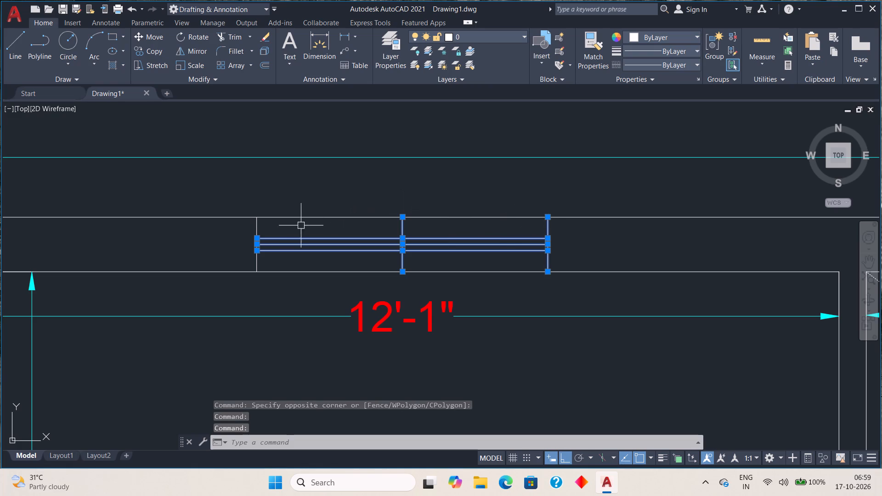
{"action": "left_click", "coordinate": [256, 226]}
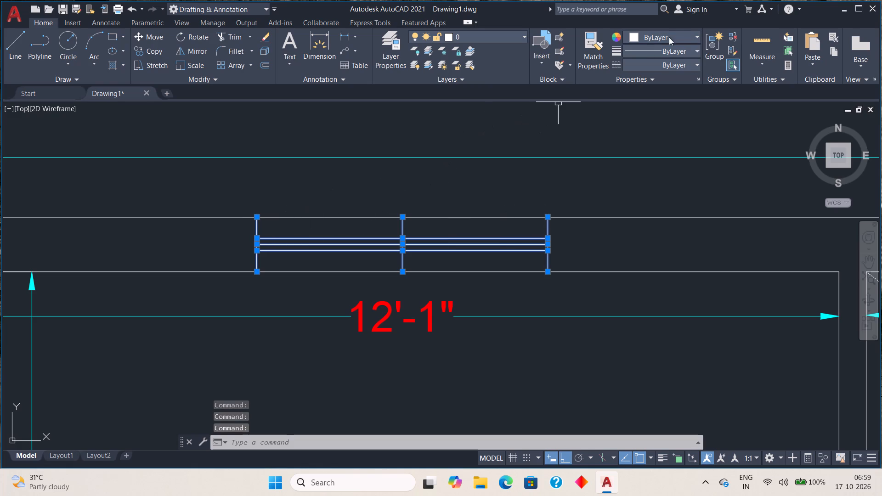
{"action": "left_click", "coordinate": [696, 37]}
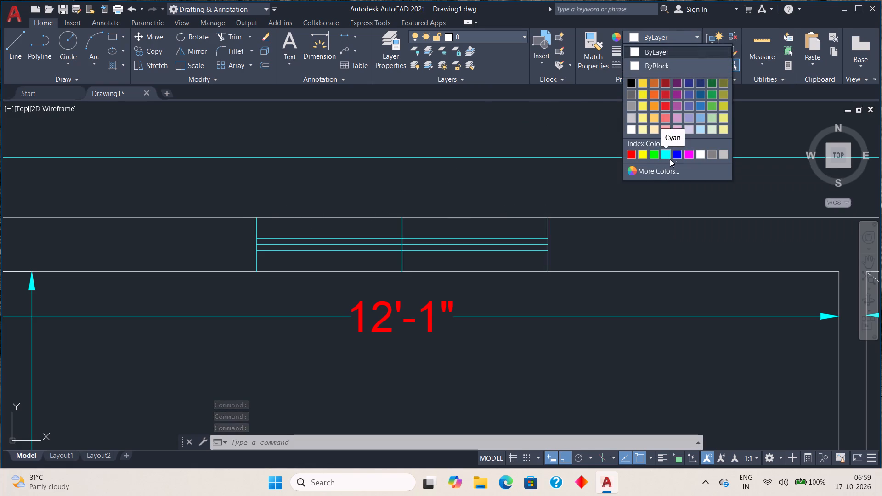
{"action": "left_click", "coordinate": [689, 151]}
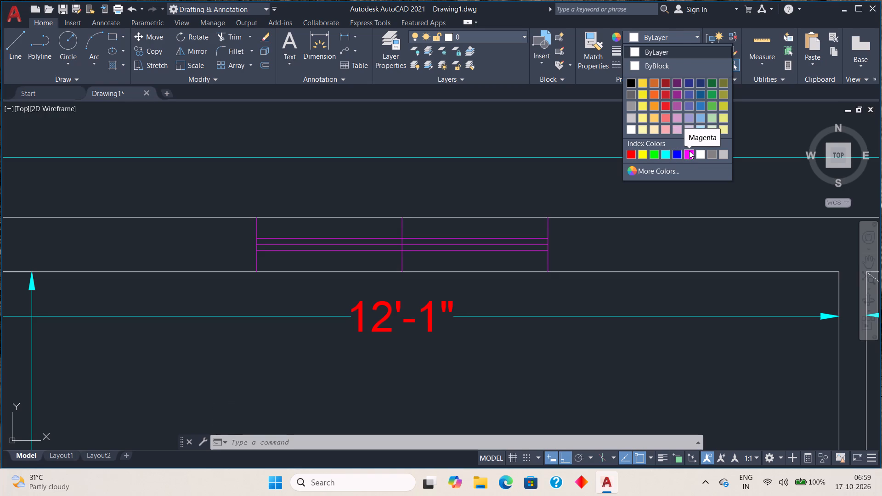
{"action": "scroll", "coordinate": [551, 221], "scroll_direction": "down", "scroll_amount": 3}
{"action": "key", "text": "Escape"}
Trim the left half of the window's upper horizontal line and the right half of its lower one, forming two sliding panes.
{"action": "scroll", "coordinate": [573, 231], "scroll_direction": "down", "scroll_amount": 2}
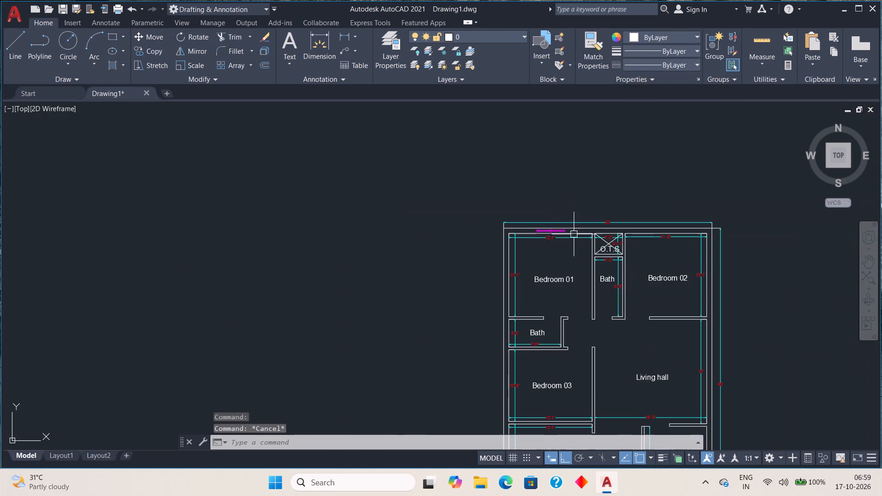
{"action": "middle_click_drag", "start_coordinate": [582, 263], "coordinate": [460, 263]}
{"action": "scroll", "coordinate": [429, 226], "scroll_direction": "up", "scroll_amount": 4}
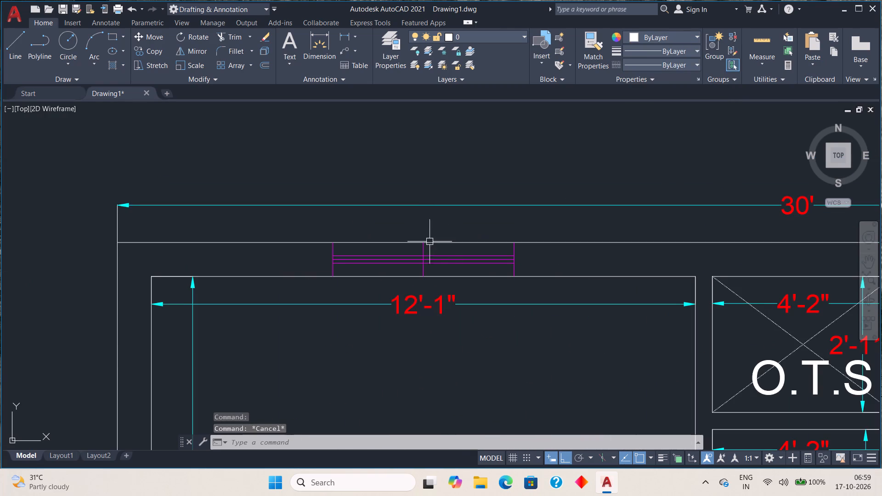
{"action": "middle_click_drag", "start_coordinate": [431, 264], "coordinate": [475, 229]}
{"action": "scroll", "coordinate": [475, 229], "scroll_direction": "up", "scroll_amount": 2}
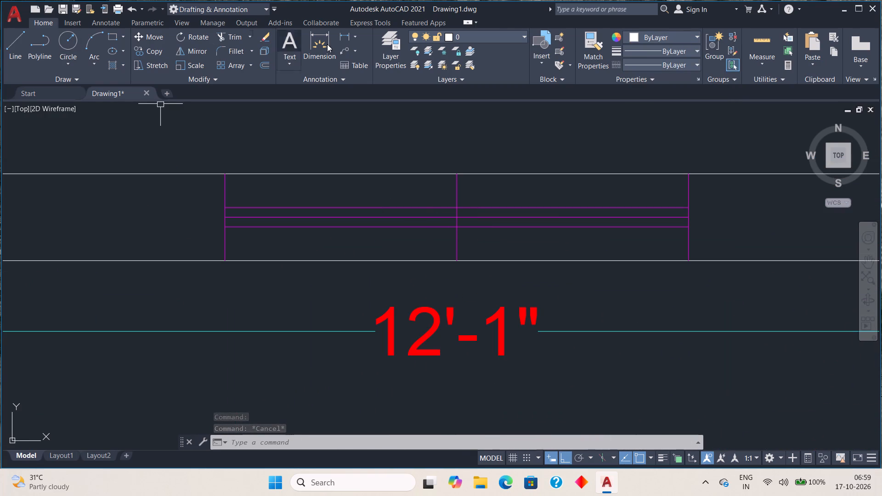
{"action": "left_click", "coordinate": [240, 34]}
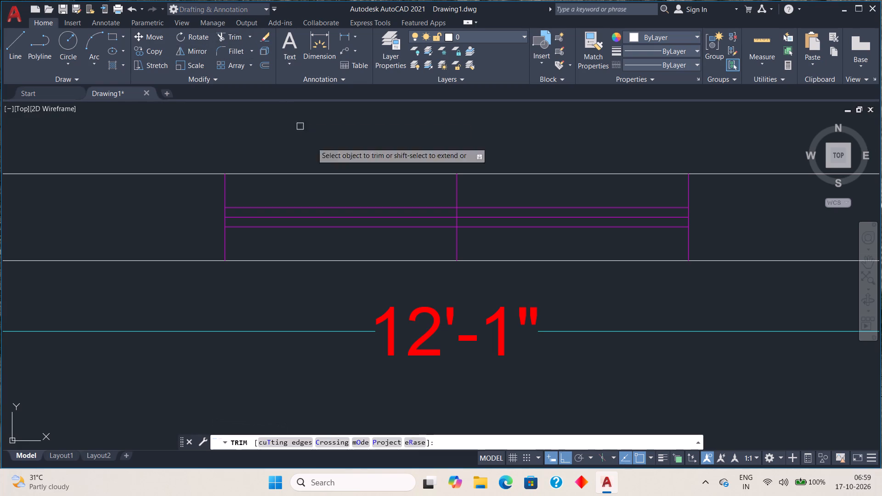
{"action": "left_click", "coordinate": [369, 207]}
{"action": "left_click", "coordinate": [476, 225]}
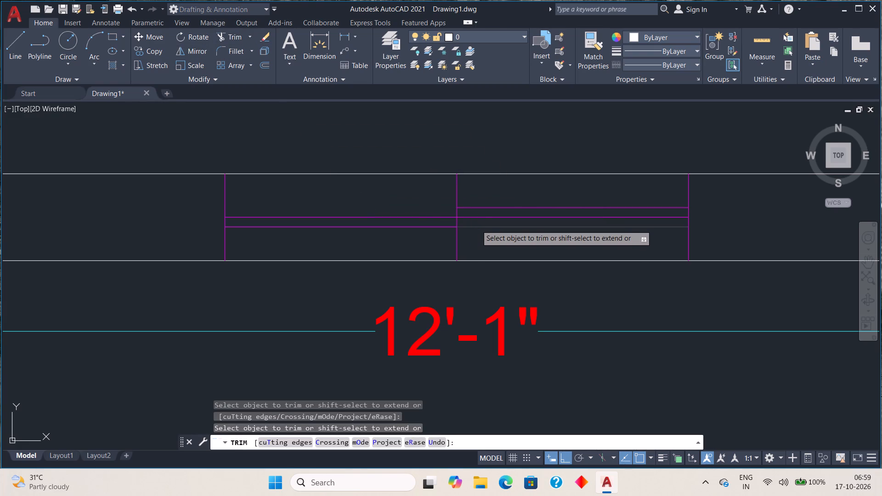
{"action": "scroll", "coordinate": [477, 237], "scroll_direction": "down", "scroll_amount": 1}
{"action": "key", "text": "Escape"}
Copy the magenta window from Bedroom 01's top wall horizontally to the middle part of Bedroom 02's top wall.
{"action": "scroll", "coordinate": [478, 237], "scroll_direction": "down", "scroll_amount": 2}
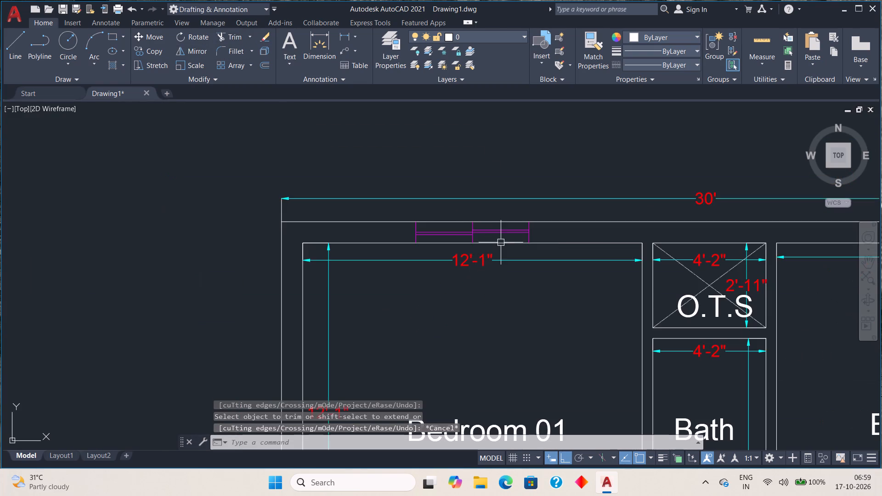
{"action": "middle_click_drag", "start_coordinate": [489, 252], "coordinate": [263, 242]}
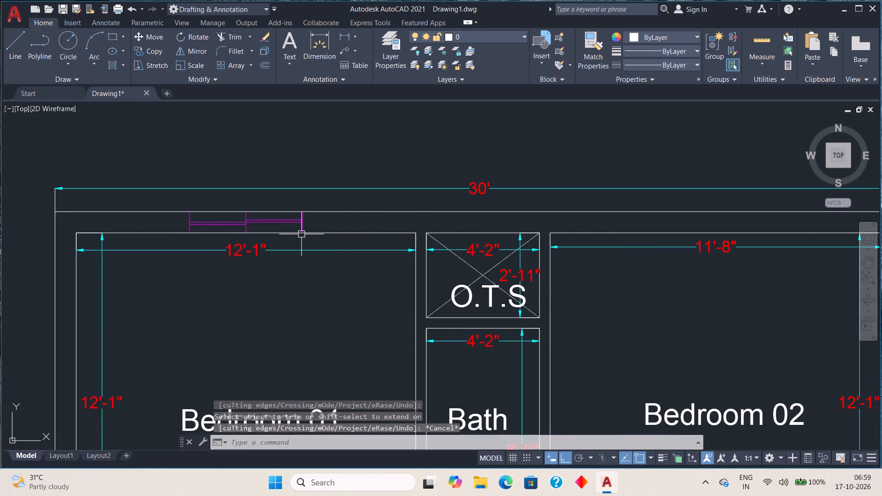
{"action": "middle_click_drag", "start_coordinate": [345, 232], "coordinate": [310, 232]}
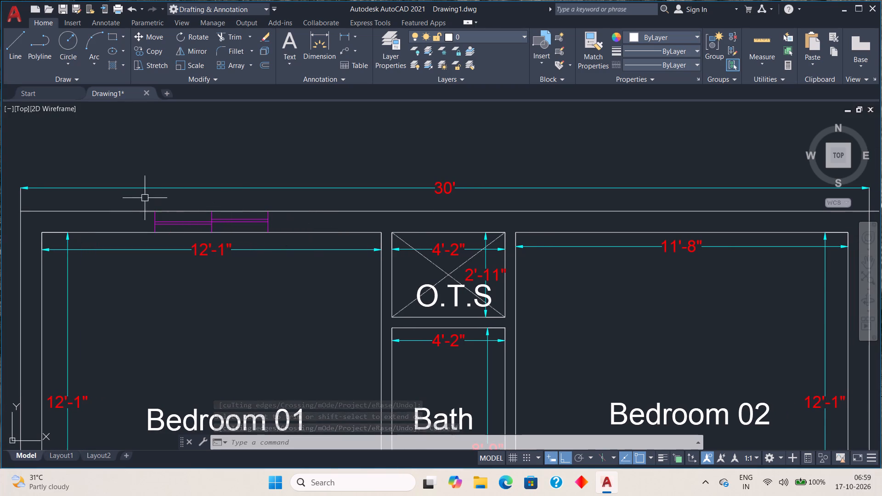
{"action": "left_click", "coordinate": [136, 201]}
{"action": "left_click", "coordinate": [319, 241]}
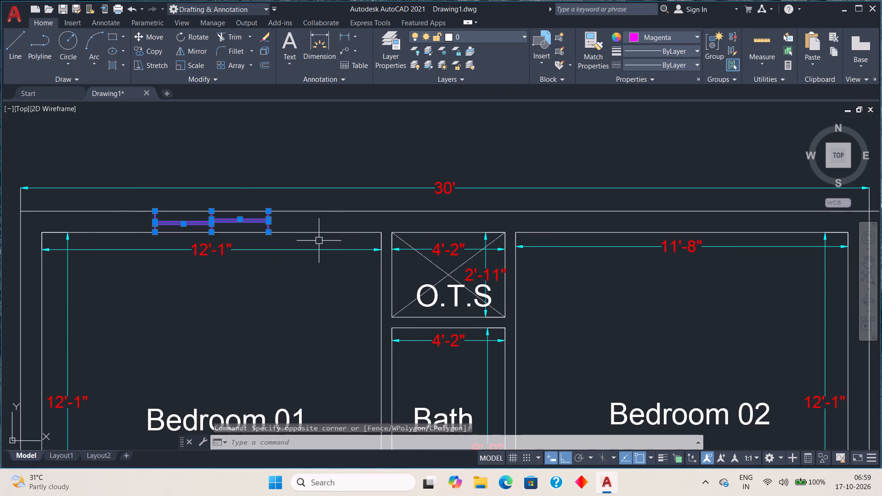
{"action": "left_click", "coordinate": [156, 49]}
{"action": "left_click", "coordinate": [269, 230]}
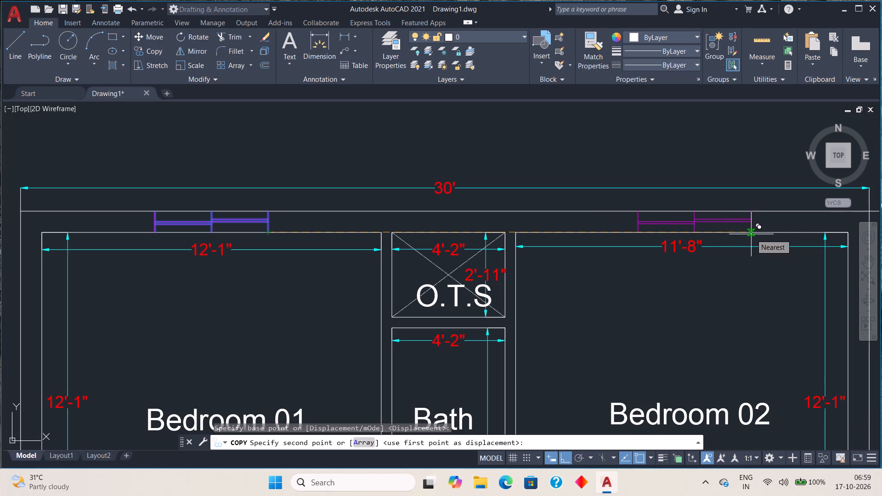
{"action": "left_click", "coordinate": [751, 234]}
{"action": "key", "text": "Escape"}
Draw a vertical line across the top wall above the O.T.S, from its upper edge's midpoint to the outer wall line.
{"action": "scroll", "coordinate": [673, 277], "scroll_direction": "down", "scroll_amount": 1}
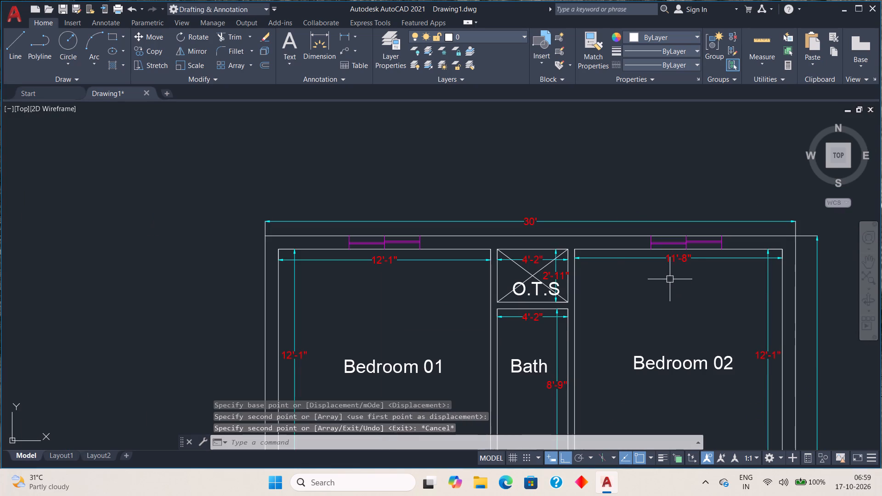
{"action": "middle_click_drag", "start_coordinate": [619, 277], "coordinate": [610, 282]}
{"action": "scroll", "coordinate": [485, 257], "scroll_direction": "up", "scroll_amount": 2}
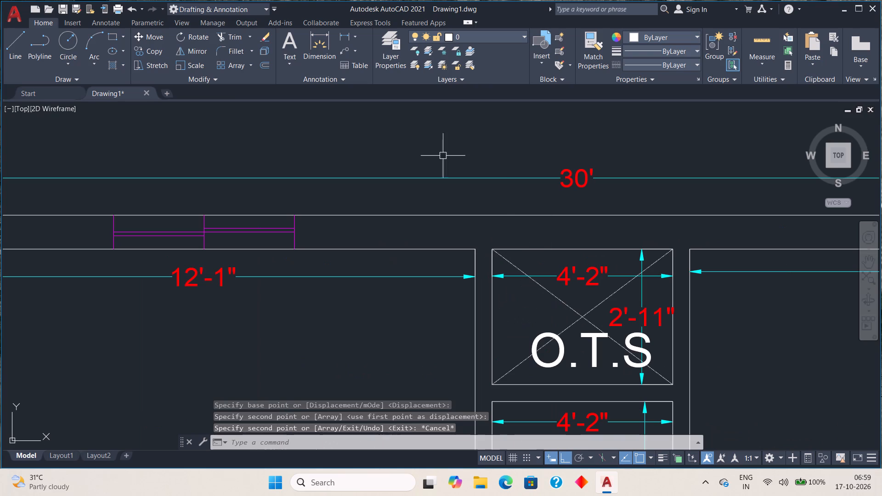
{"action": "left_click", "coordinate": [12, 39]}
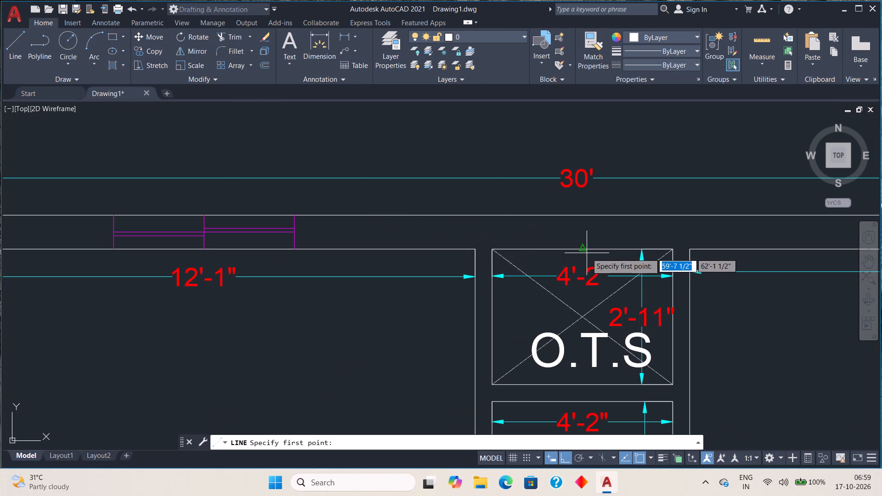
{"action": "left_click", "coordinate": [582, 250]}
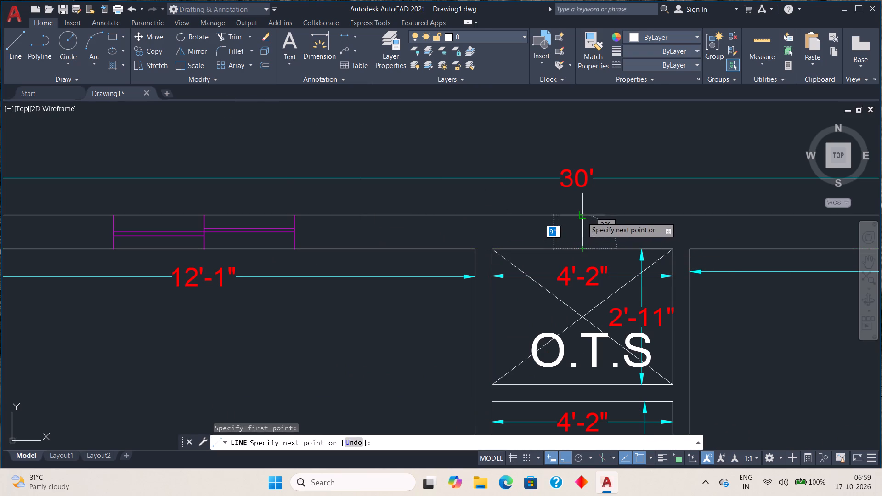
{"action": "left_click", "coordinate": [582, 217]}
{"action": "key", "text": "Escape"}
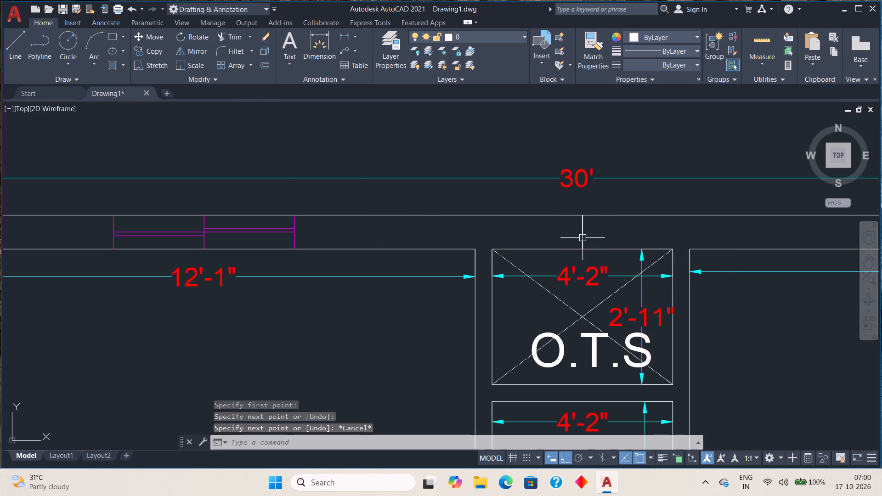
Offset the vertical line in the top wall above the O.T.S by 1' to both sides.
{"action": "type", "text": "O"}
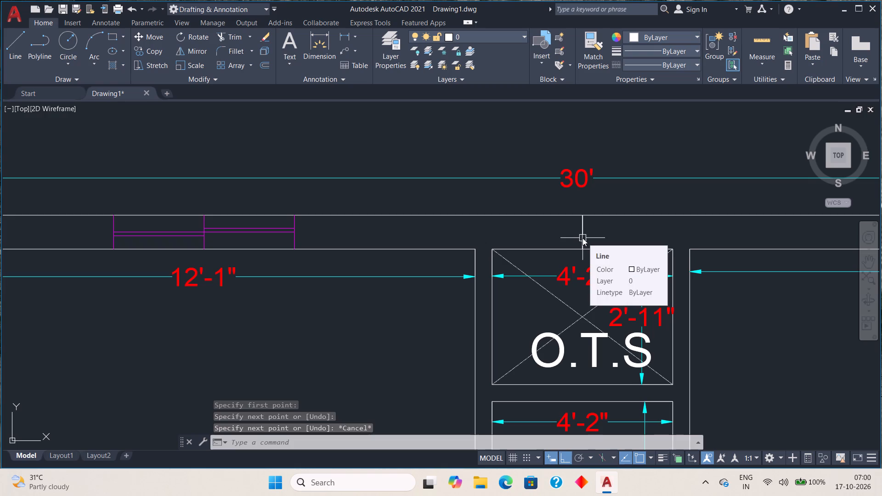
{"action": "key", "text": "space"}
{"action": "key", "text": "1"}
{"action": "key", "text": "apostrophe"}
{"action": "key", "text": "Return"}
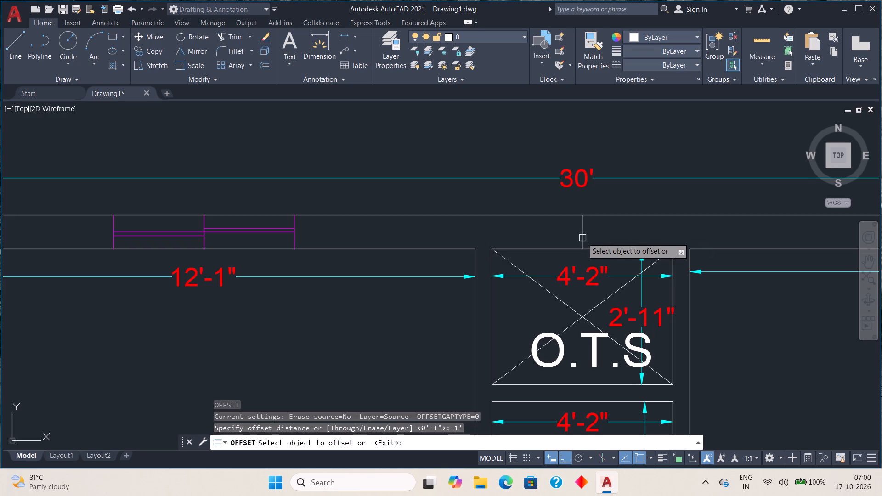
{"action": "left_click", "coordinate": [582, 234]}
{"action": "left_click", "coordinate": [606, 234]}
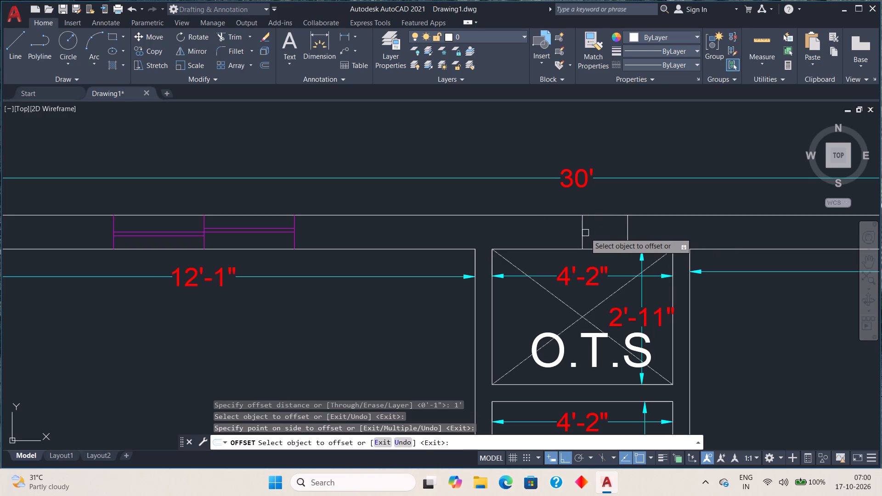
{"action": "left_click", "coordinate": [583, 232]}
{"action": "left_click", "coordinate": [536, 222]}
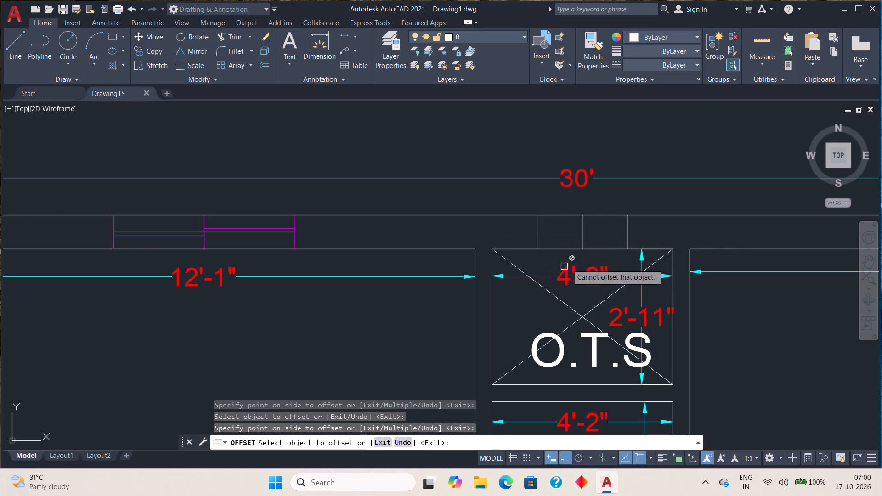
{"action": "key", "text": "Escape"}
Draw a horizontal line above the O.T.S joining the midpoints of the two outer vertical window lines.
{"action": "key", "text": "l"}
{"action": "key", "text": "space"}
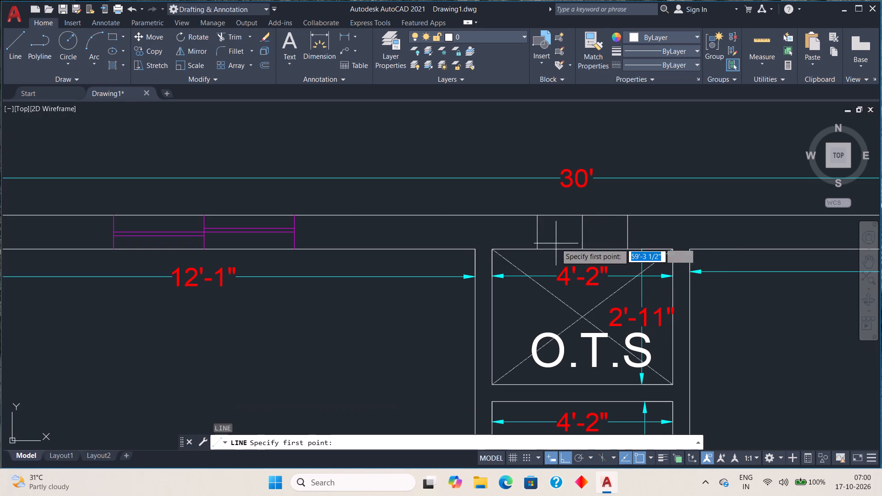
{"action": "left_click", "coordinate": [538, 232]}
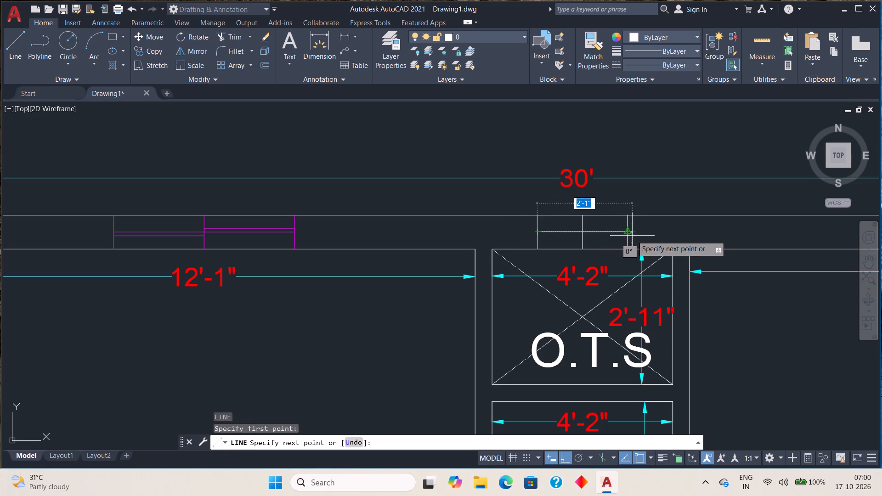
{"action": "left_click", "coordinate": [629, 235]}
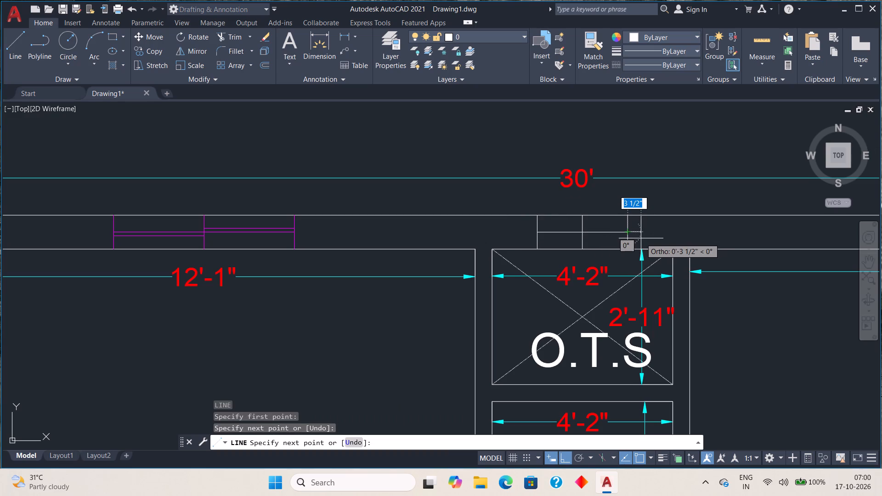
{"action": "key", "text": "Escape"}
Offset the horizontal line of the O.T.S window by 1" both upward and downward.
{"action": "key", "text": "o"}
{"action": "key", "text": "space"}
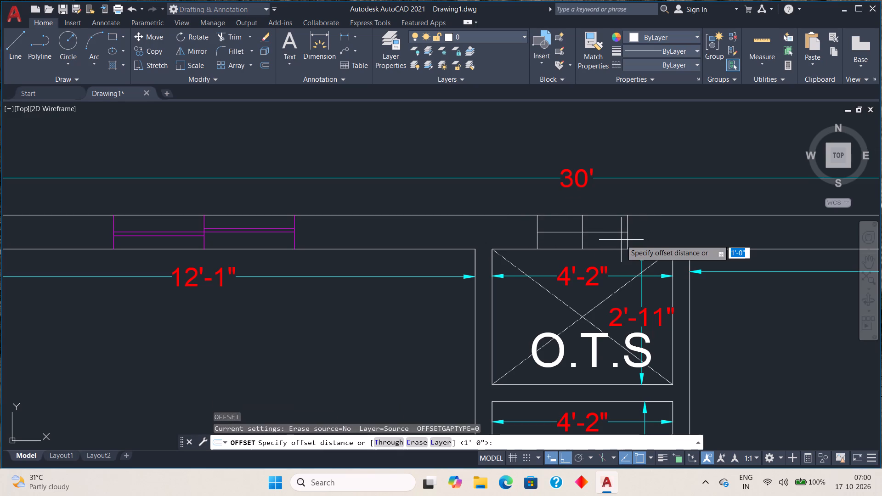
{"action": "key", "text": "1"}
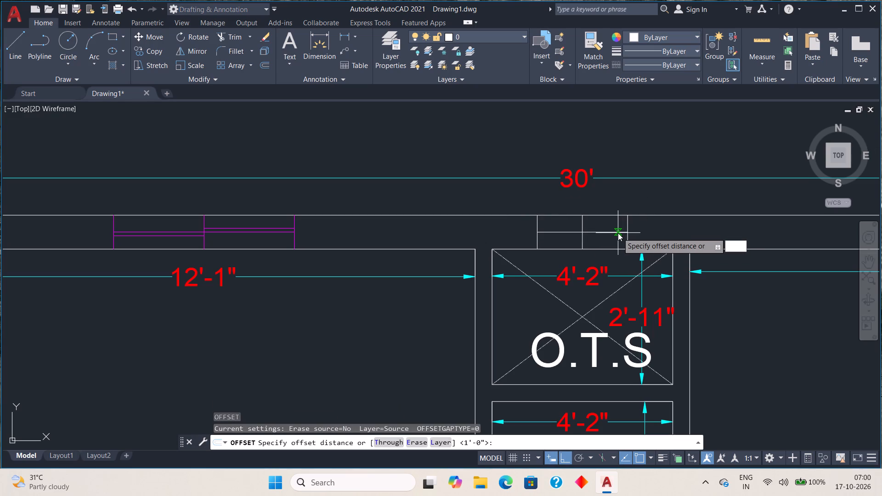
{"action": "key", "text": "shift+quotedbl"}
{"action": "key", "text": "Return"}
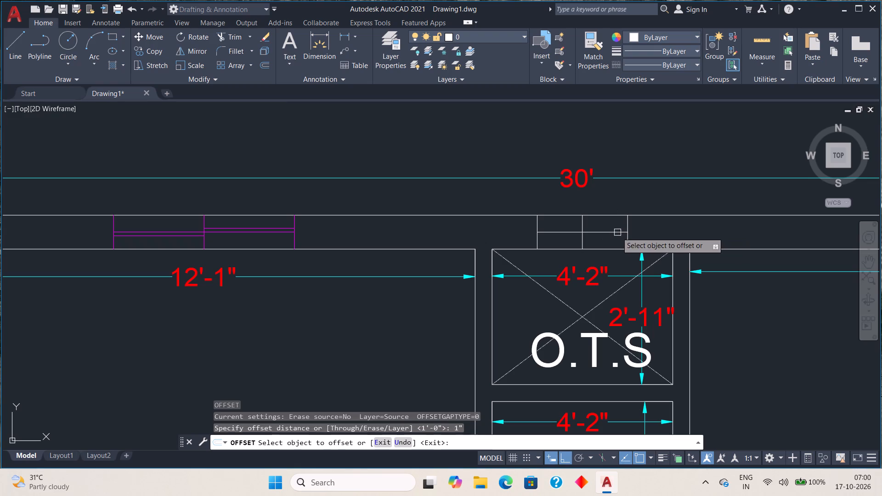
{"action": "left_click", "coordinate": [604, 230]}
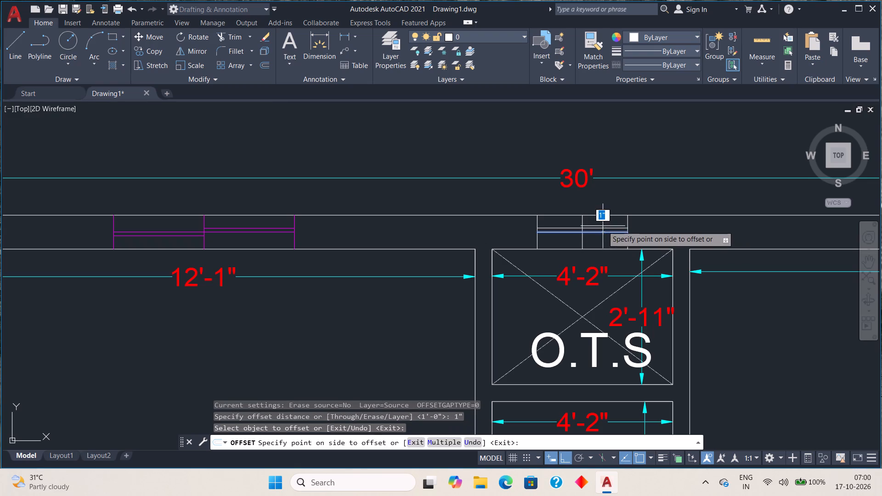
{"action": "left_click", "coordinate": [603, 226]}
{"action": "left_click", "coordinate": [600, 234]}
{"action": "left_click", "coordinate": [599, 243]}
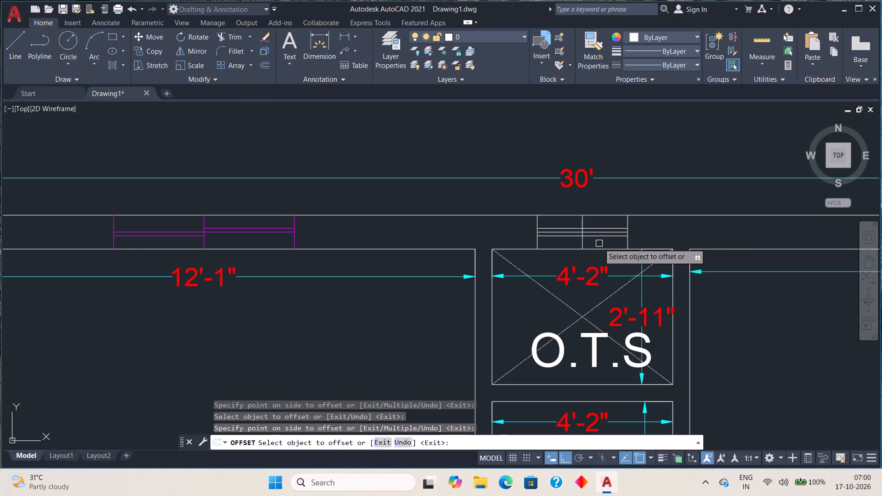
{"action": "key", "text": "Escape"}
{"action": "key", "text": "Escape"}
Trim the left half of the O.T.S window's upper horizontal line and the right half of its lower one.
{"action": "scroll", "coordinate": [582, 232], "scroll_direction": "up", "scroll_amount": 3}
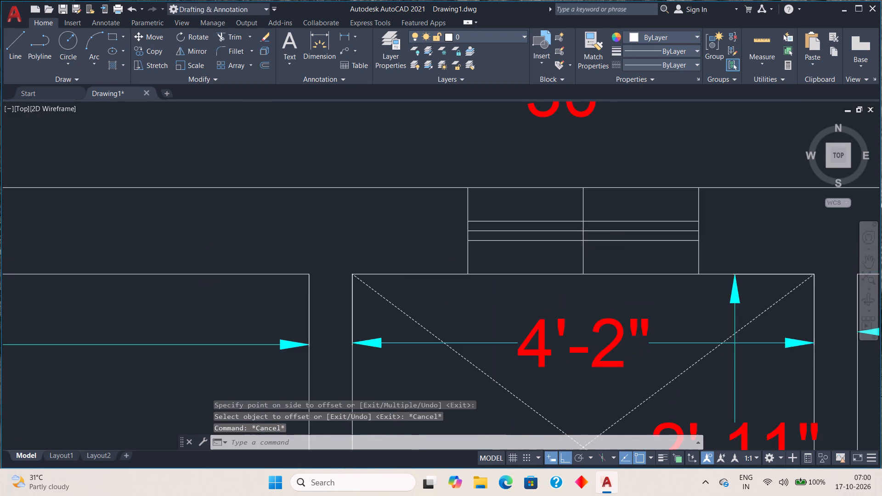
{"action": "scroll", "coordinate": [565, 252], "scroll_direction": "down", "scroll_amount": 2}
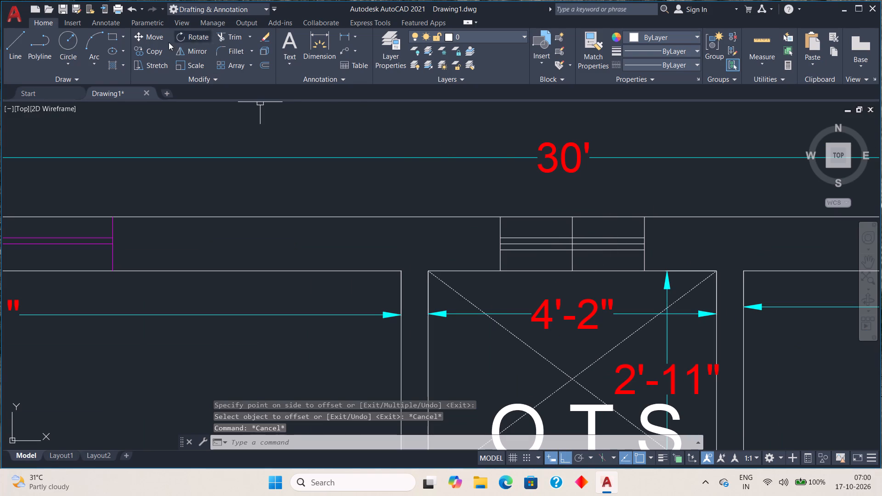
{"action": "left_click", "coordinate": [239, 40]}
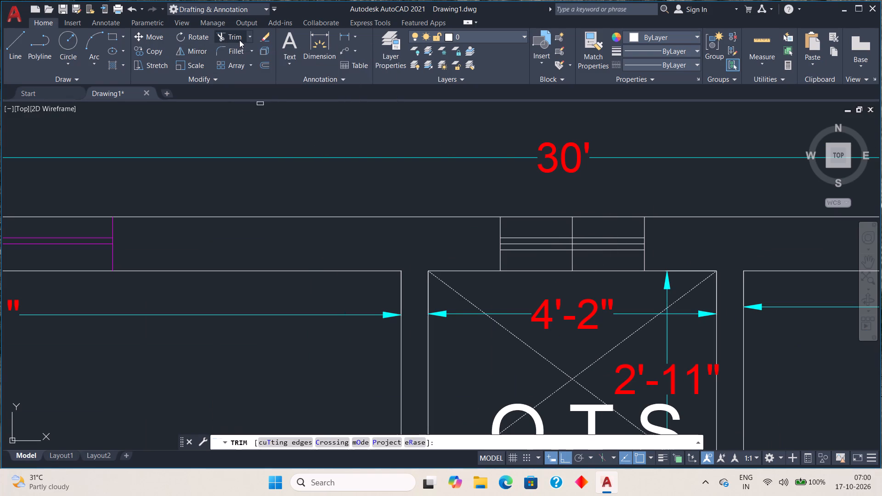
{"action": "left_click", "coordinate": [541, 235]}
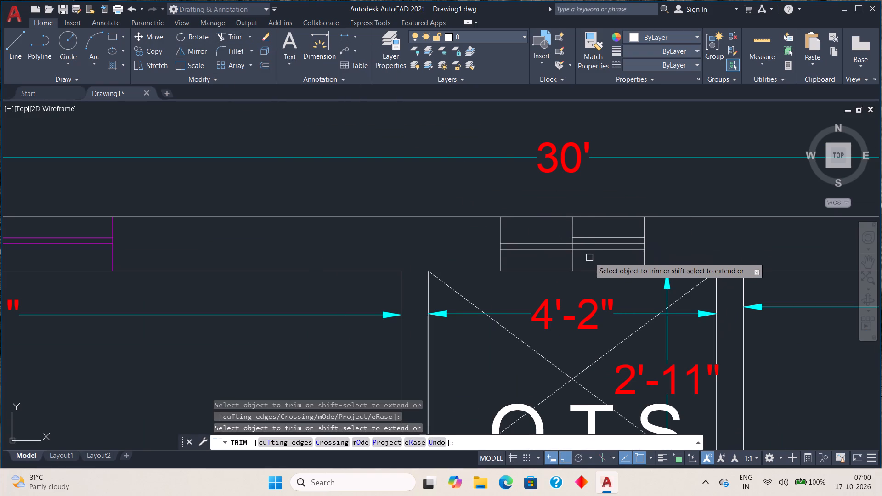
{"action": "left_click", "coordinate": [591, 252]}
{"action": "key", "text": "Escape"}
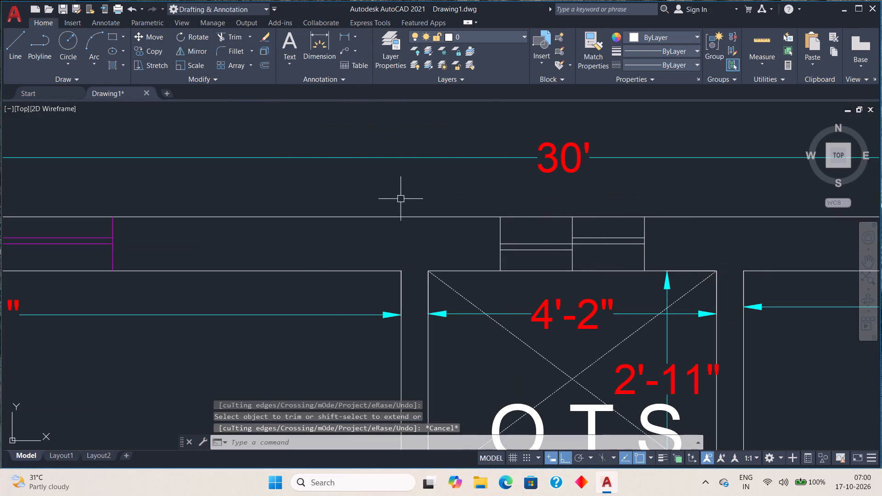
Change the color of all the O.T.S window's lines to Magenta.
{"action": "left_click_drag", "start_coordinate": [472, 203], "coordinate": [475, 207]}
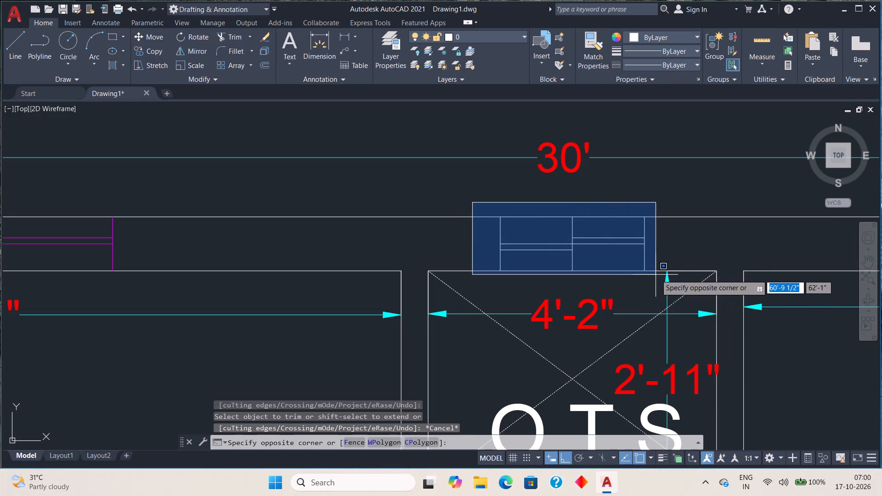
{"action": "left_click", "coordinate": [656, 275]}
{"action": "left_click", "coordinate": [696, 37]}
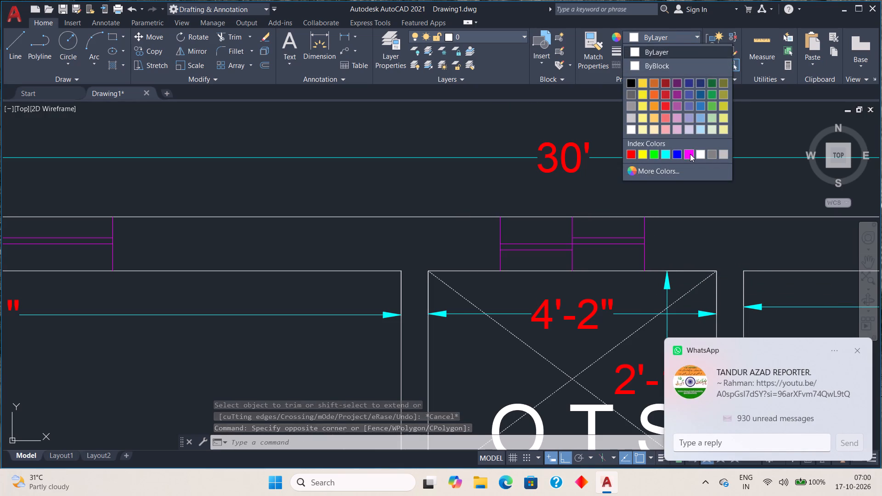
{"action": "left_click", "coordinate": [690, 154]}
{"action": "key", "text": "Escape"}
Draw a vertical line across Bedroom 02's top wall, from the inner wall line's midpoint to the outer wall line.
{"action": "scroll", "coordinate": [653, 192], "scroll_direction": "down", "scroll_amount": 3}
{"action": "middle_click_drag", "start_coordinate": [640, 207], "coordinate": [334, 176]}
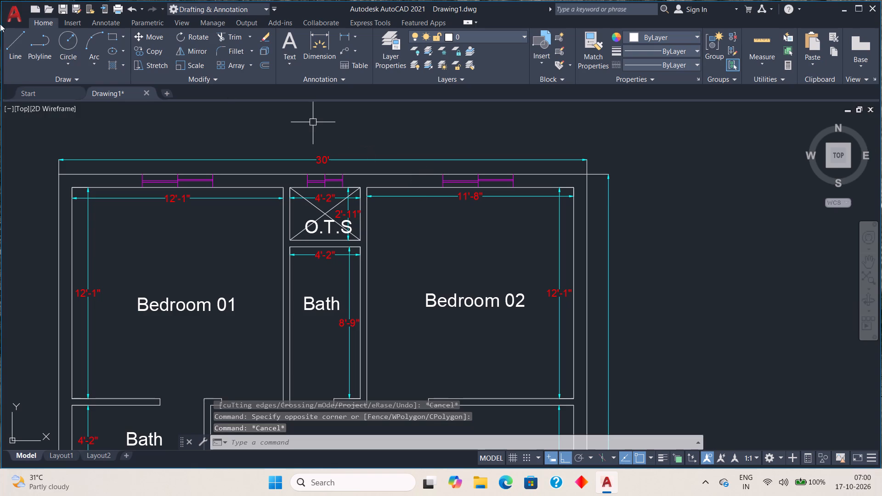
{"action": "left_click", "coordinate": [15, 35]}
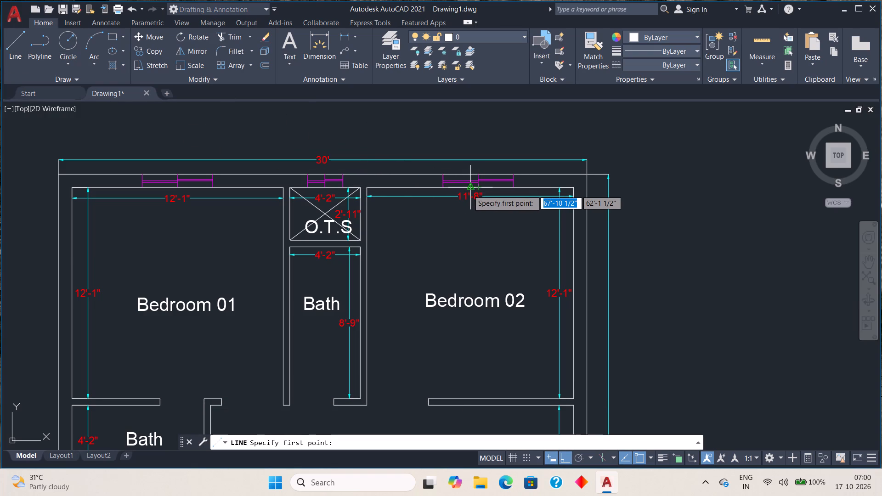
{"action": "left_click", "coordinate": [468, 190]}
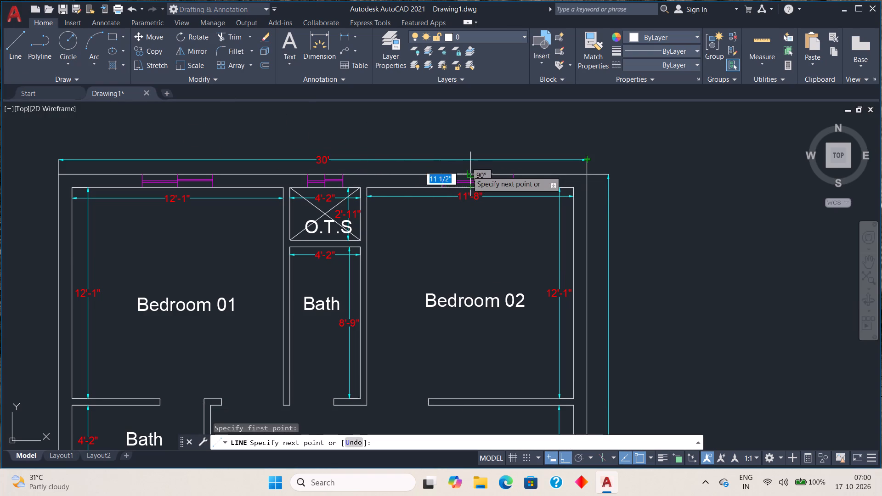
{"action": "left_click", "coordinate": [467, 174]}
{"action": "key", "text": "Escape"}
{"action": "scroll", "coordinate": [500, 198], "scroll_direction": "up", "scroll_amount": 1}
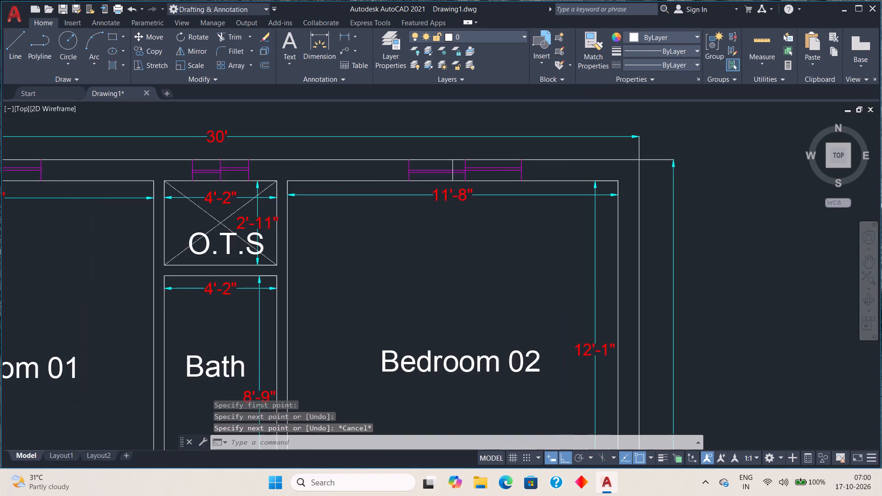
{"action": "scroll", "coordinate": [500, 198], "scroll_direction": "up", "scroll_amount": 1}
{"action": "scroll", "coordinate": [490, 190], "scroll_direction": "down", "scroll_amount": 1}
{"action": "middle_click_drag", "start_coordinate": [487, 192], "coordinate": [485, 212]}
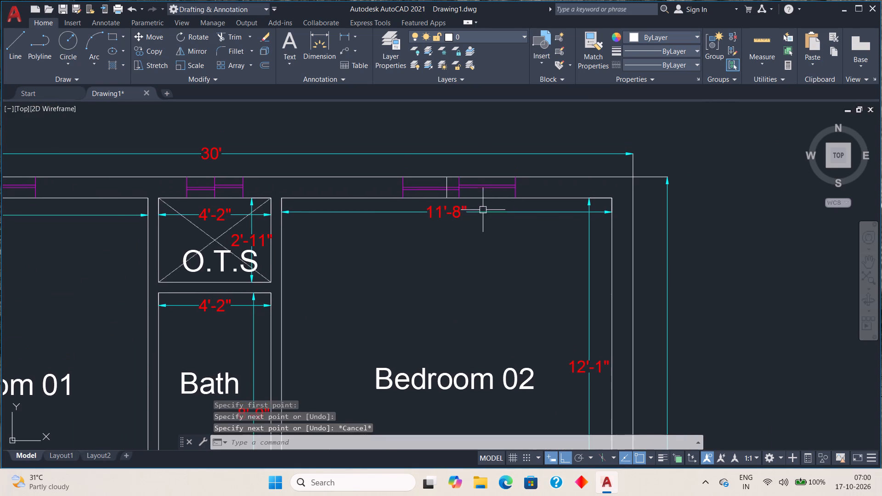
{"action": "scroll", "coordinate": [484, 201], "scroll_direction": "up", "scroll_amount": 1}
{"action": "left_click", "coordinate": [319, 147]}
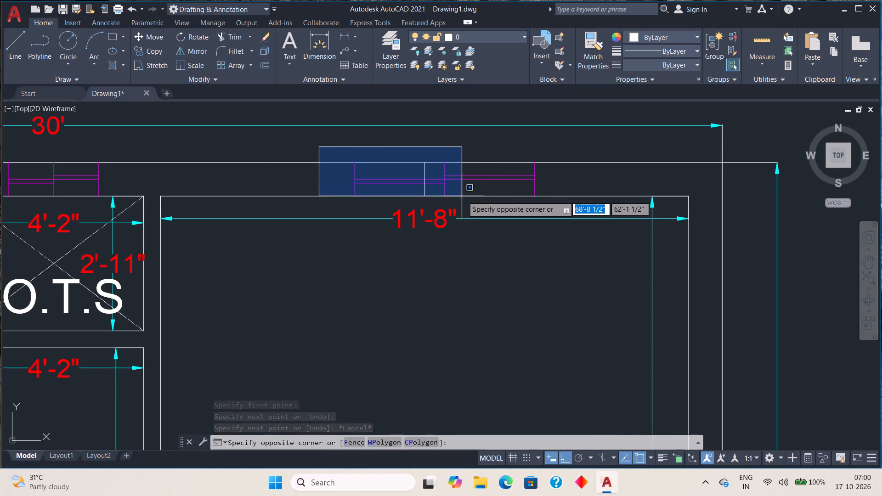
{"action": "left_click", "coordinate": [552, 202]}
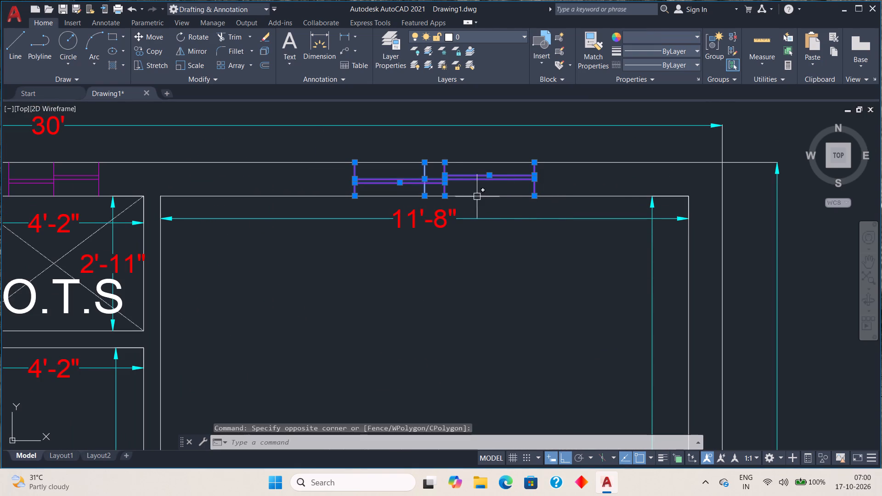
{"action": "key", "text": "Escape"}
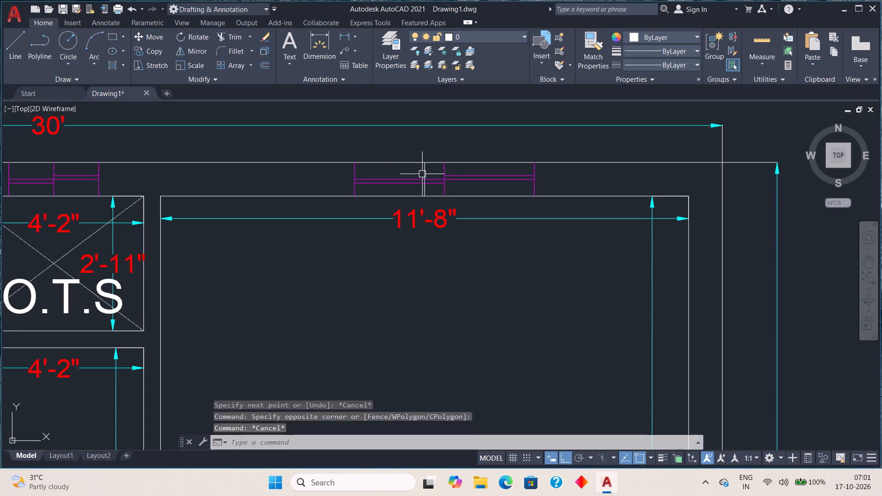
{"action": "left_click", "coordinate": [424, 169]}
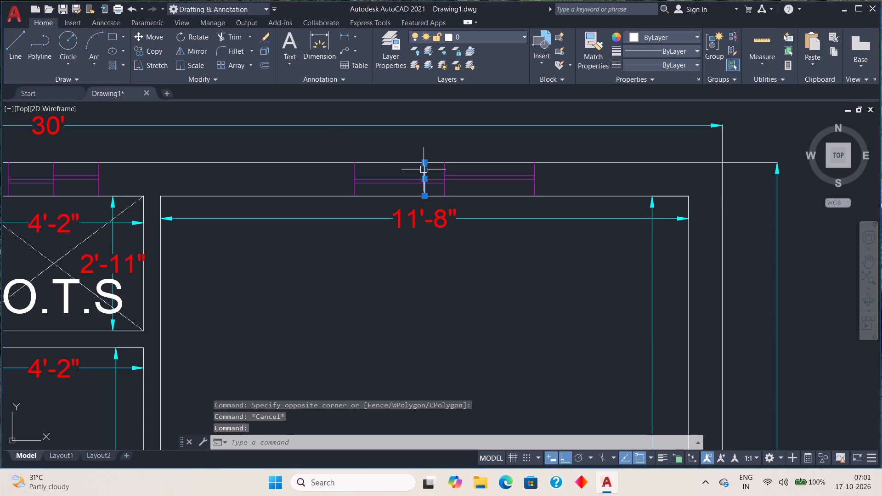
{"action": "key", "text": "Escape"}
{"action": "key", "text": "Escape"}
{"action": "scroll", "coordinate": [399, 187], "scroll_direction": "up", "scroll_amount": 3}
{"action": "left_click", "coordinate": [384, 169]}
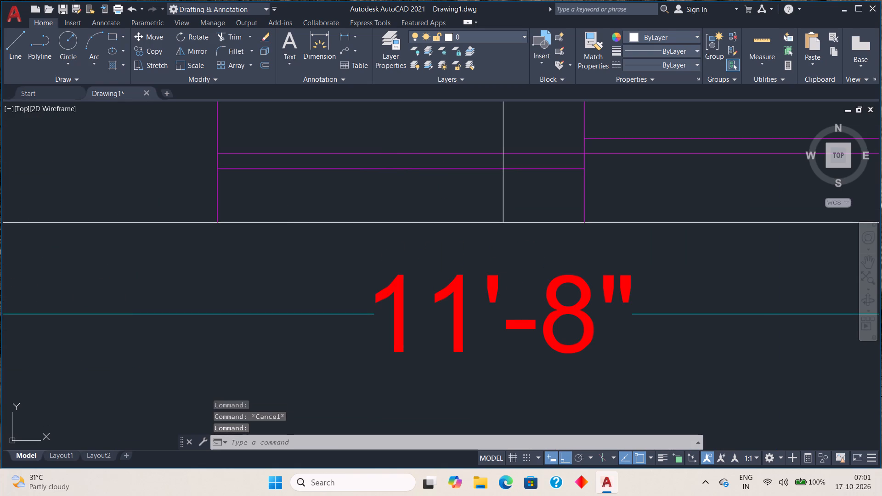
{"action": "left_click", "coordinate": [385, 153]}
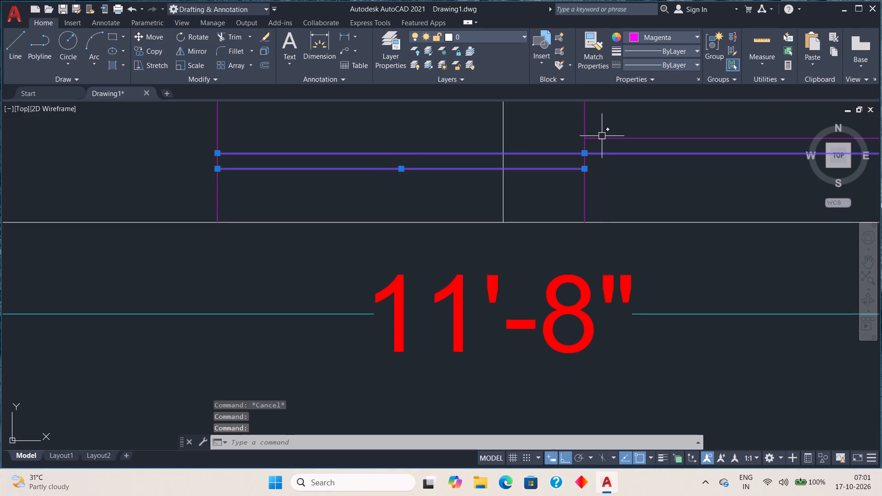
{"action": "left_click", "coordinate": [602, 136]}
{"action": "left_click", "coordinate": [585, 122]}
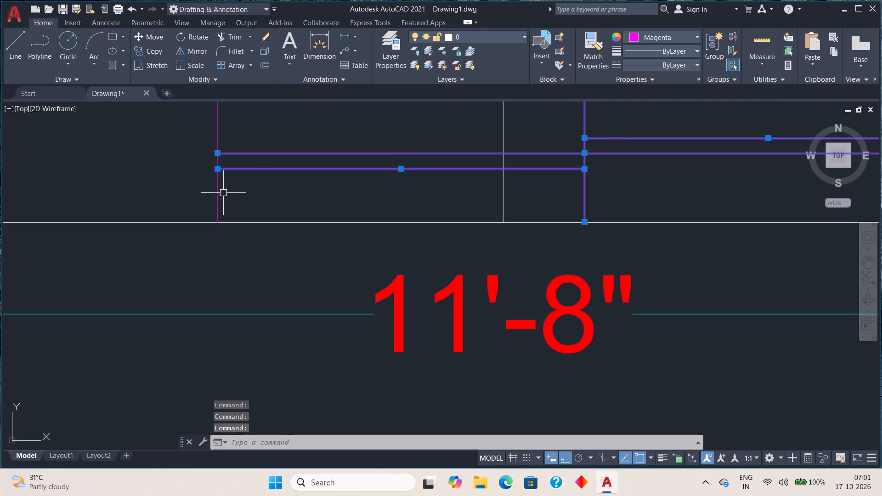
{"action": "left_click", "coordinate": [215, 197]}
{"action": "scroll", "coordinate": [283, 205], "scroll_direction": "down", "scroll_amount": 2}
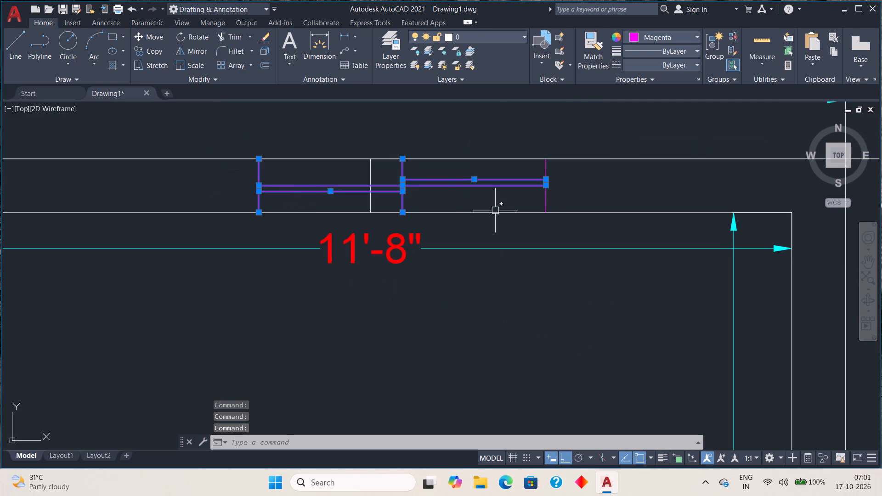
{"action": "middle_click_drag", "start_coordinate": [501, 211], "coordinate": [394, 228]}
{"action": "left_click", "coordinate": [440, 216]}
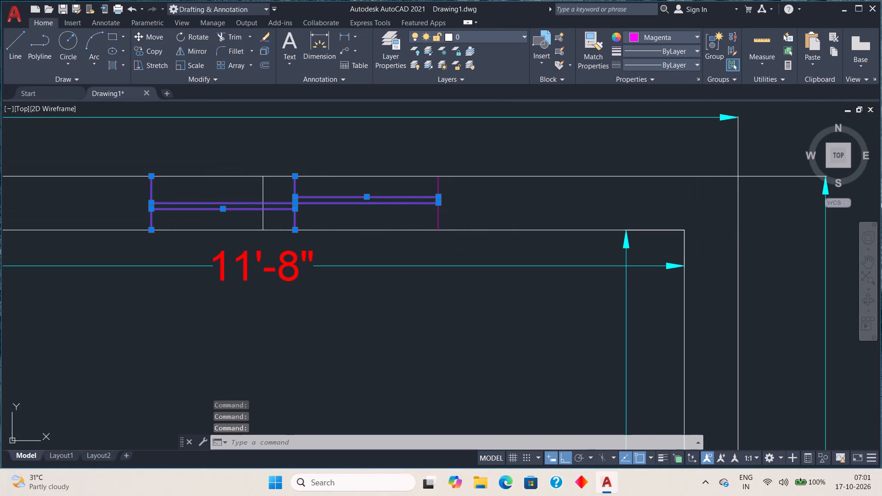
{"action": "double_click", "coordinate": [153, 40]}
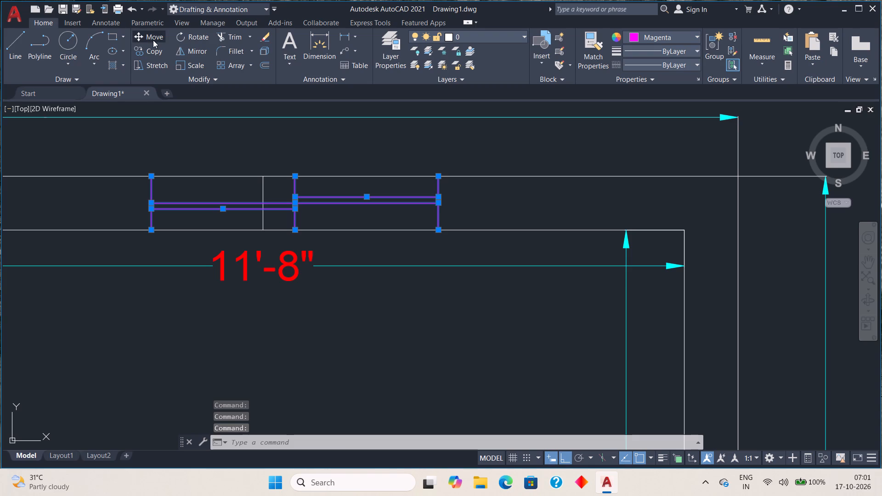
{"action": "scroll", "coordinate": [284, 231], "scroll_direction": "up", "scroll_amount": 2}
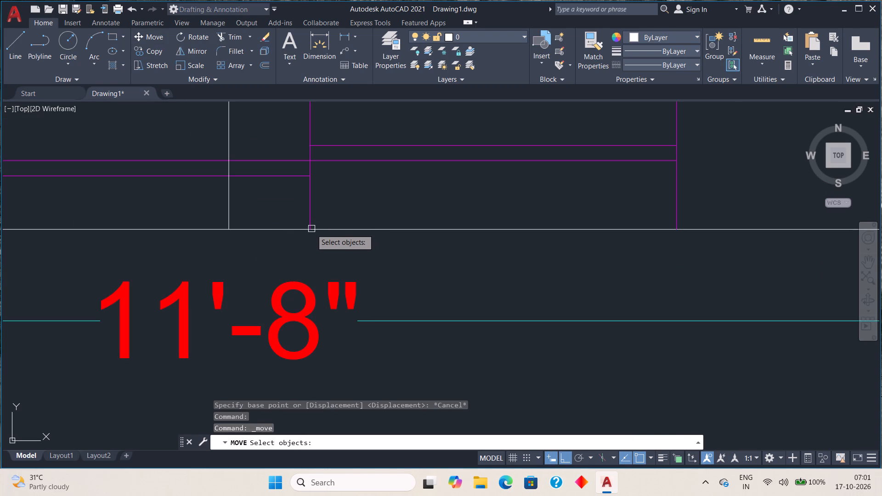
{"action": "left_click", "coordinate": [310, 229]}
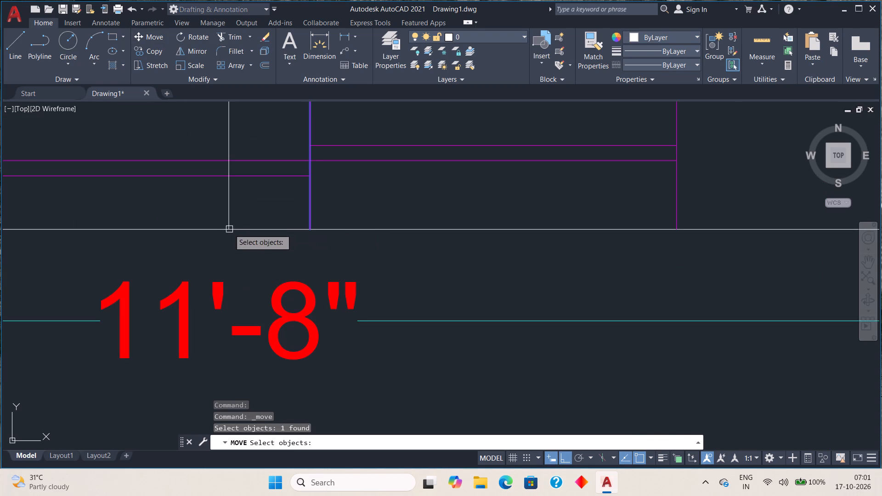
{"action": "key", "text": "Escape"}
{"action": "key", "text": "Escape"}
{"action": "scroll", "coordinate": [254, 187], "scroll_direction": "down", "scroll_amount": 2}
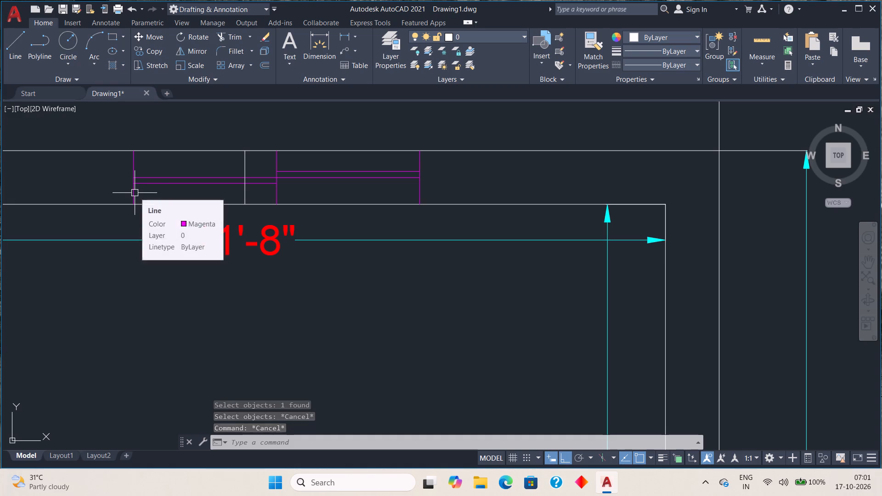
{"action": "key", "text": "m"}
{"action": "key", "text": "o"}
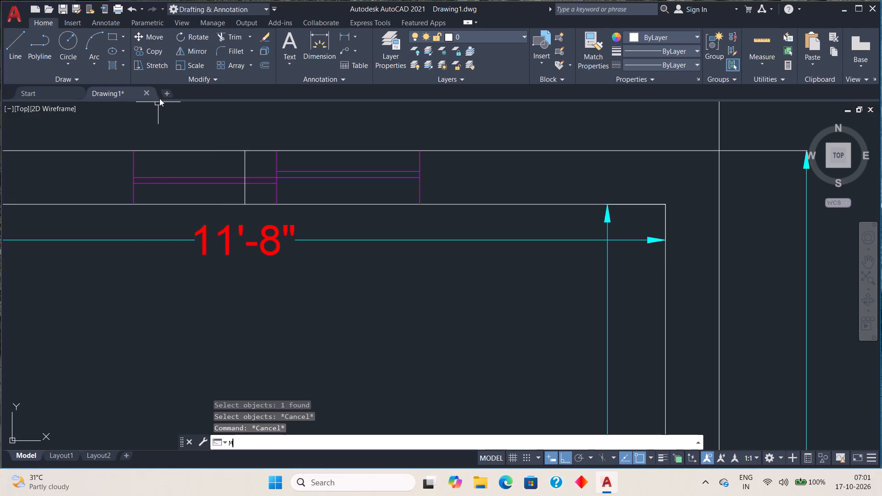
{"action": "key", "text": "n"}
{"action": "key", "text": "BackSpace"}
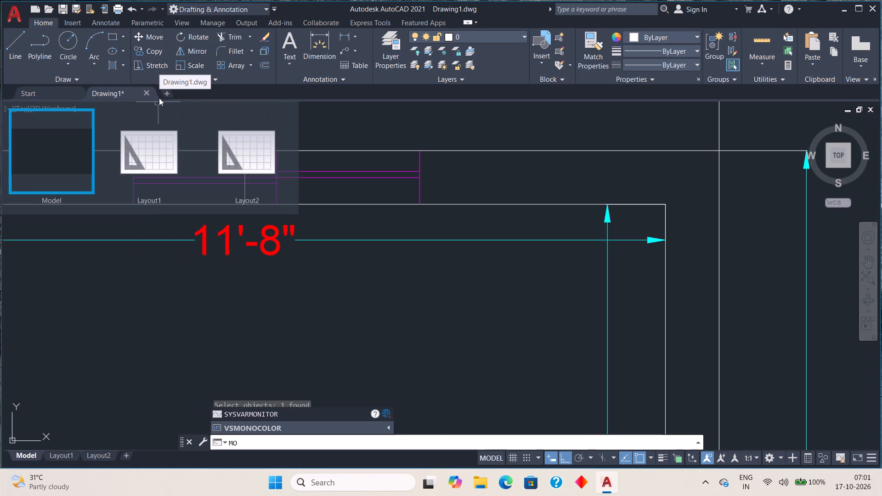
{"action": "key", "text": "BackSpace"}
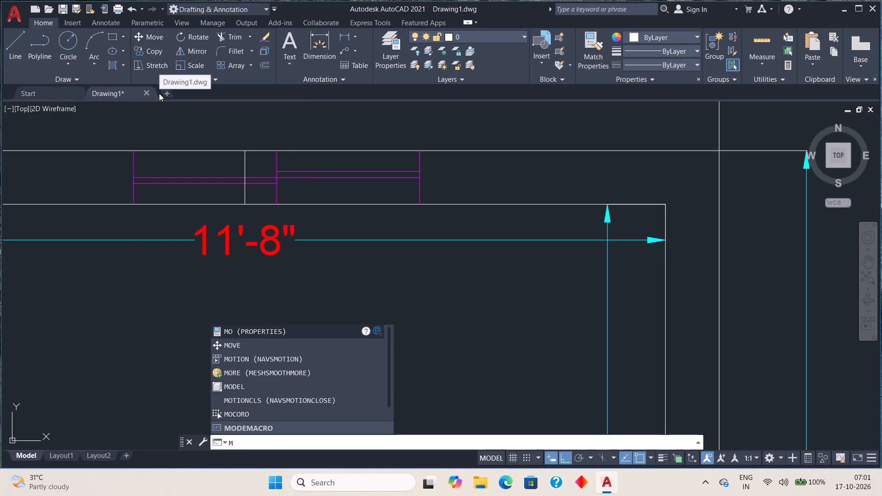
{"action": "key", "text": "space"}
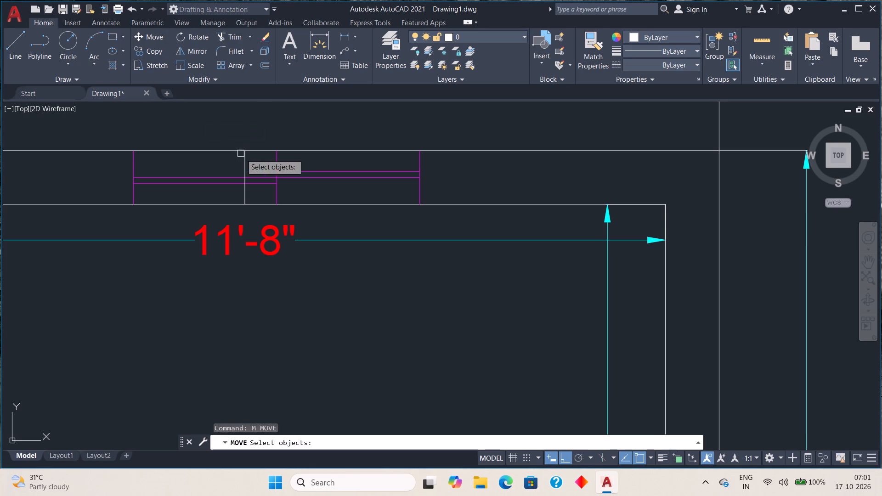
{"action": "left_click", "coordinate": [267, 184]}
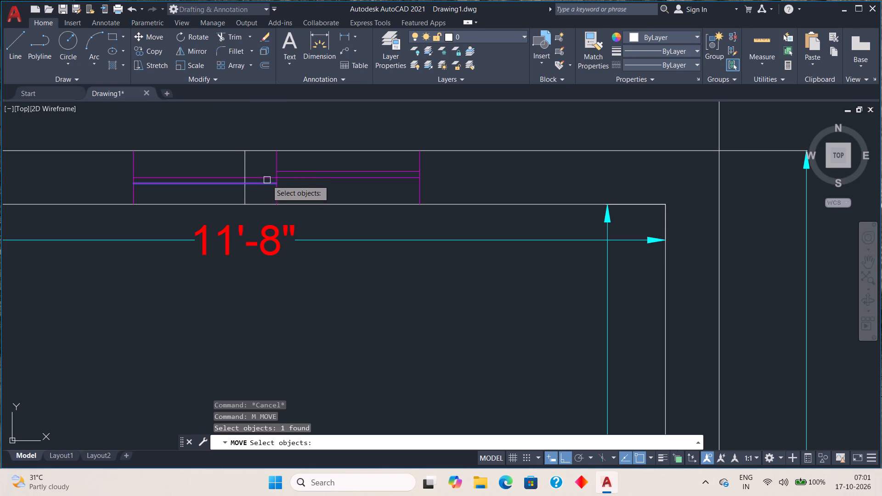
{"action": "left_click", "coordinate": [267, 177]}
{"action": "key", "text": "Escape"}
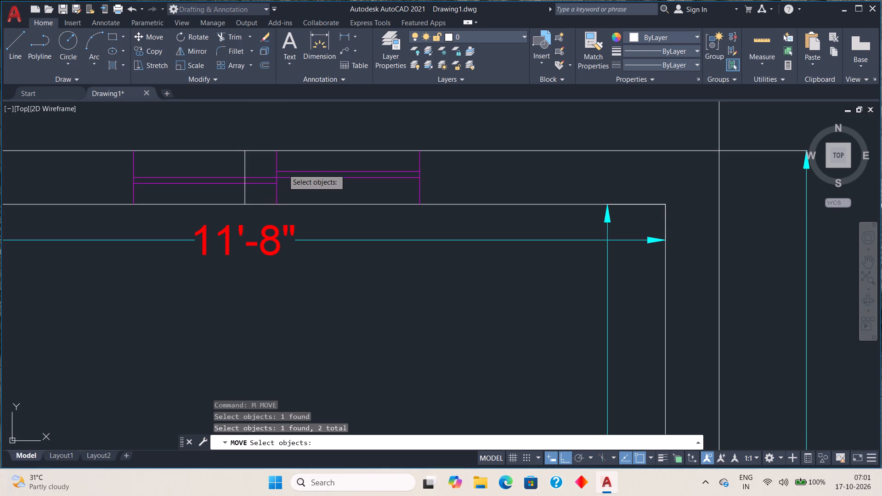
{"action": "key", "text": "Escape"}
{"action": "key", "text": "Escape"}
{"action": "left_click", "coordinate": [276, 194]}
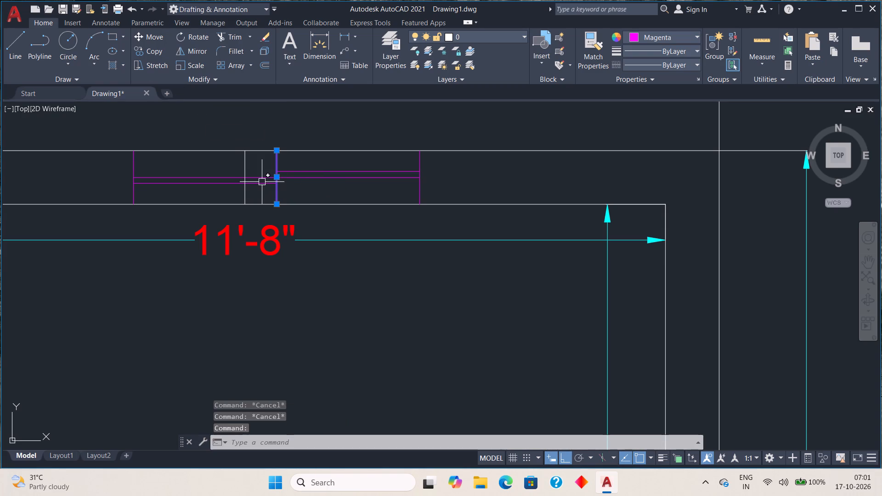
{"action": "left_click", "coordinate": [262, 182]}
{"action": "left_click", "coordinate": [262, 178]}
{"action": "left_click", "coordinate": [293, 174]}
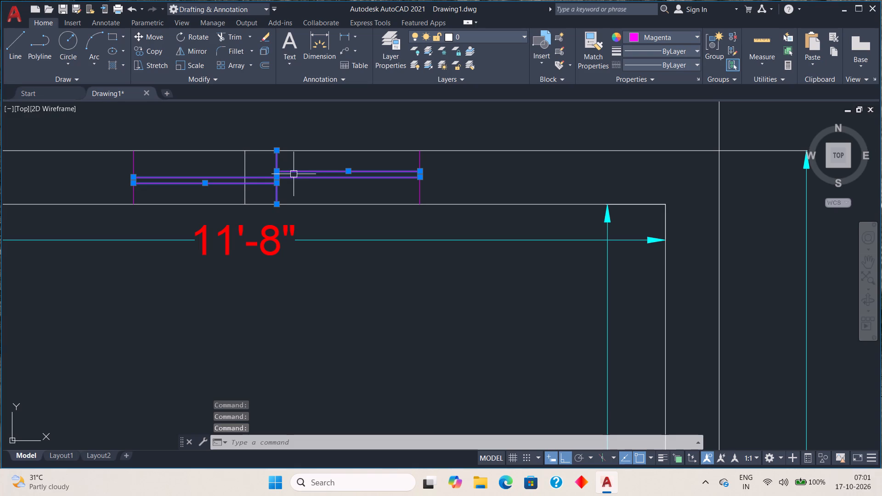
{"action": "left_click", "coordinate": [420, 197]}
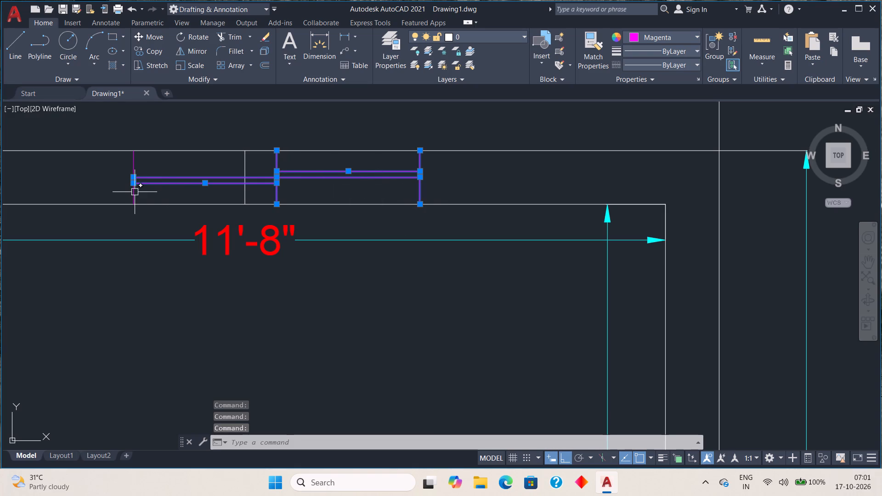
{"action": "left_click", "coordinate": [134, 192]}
Move Bedroom 02's six magenta window lines from the middle line's lower end to the lower end of the white vertical line at the wall's midpoint.
{"action": "double_click", "coordinate": [150, 38]}
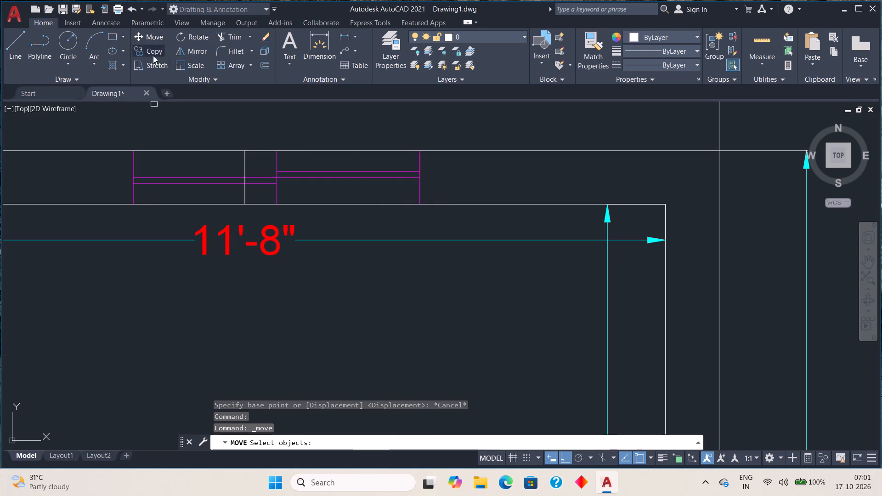
{"action": "left_click", "coordinate": [278, 202]}
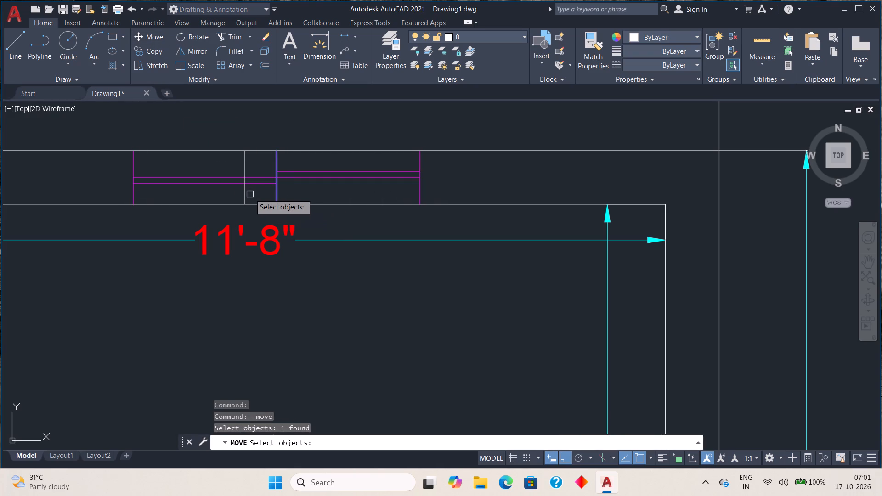
{"action": "left_click", "coordinate": [259, 184]}
{"action": "left_click", "coordinate": [260, 180]}
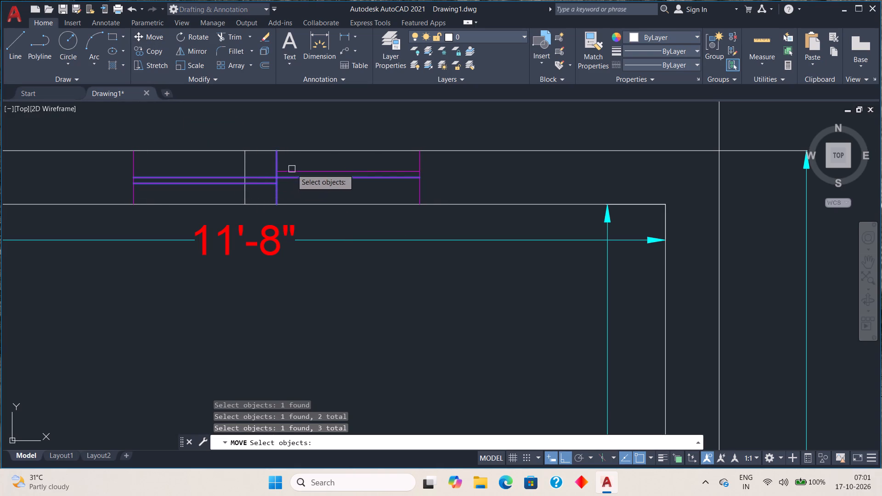
{"action": "left_click", "coordinate": [293, 171]}
{"action": "left_click", "coordinate": [418, 194]}
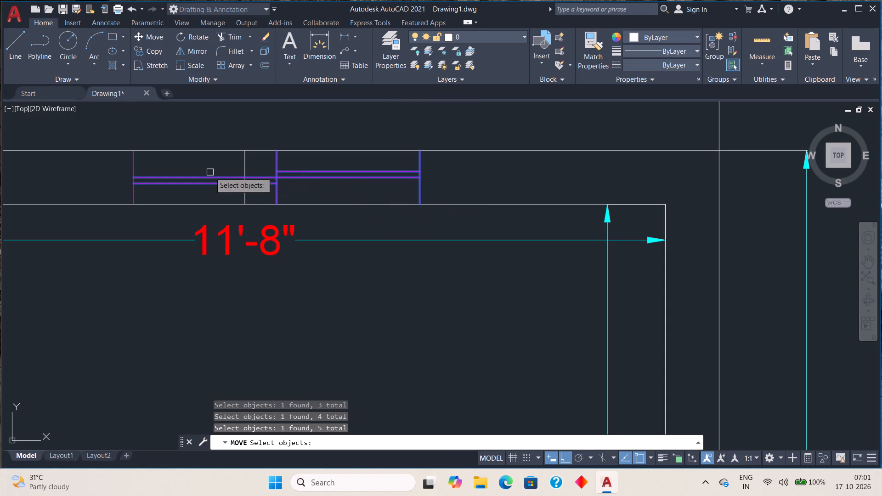
{"action": "left_click", "coordinate": [133, 192]}
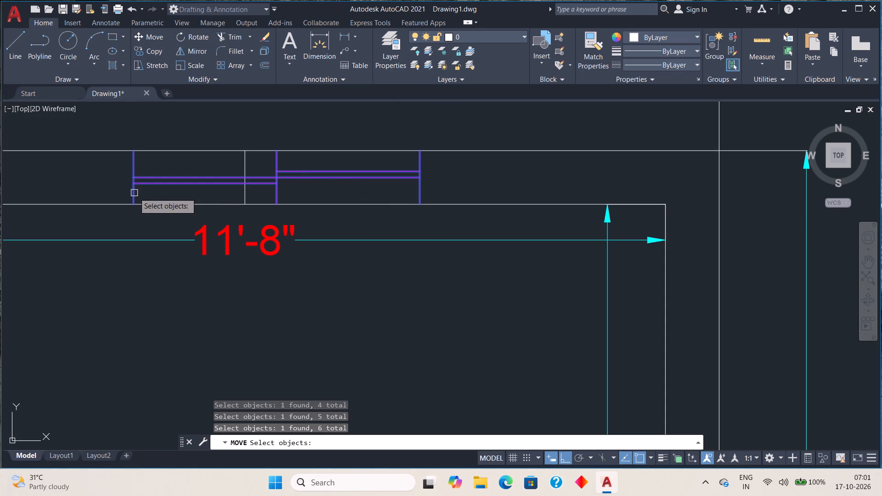
{"action": "key", "text": "space"}
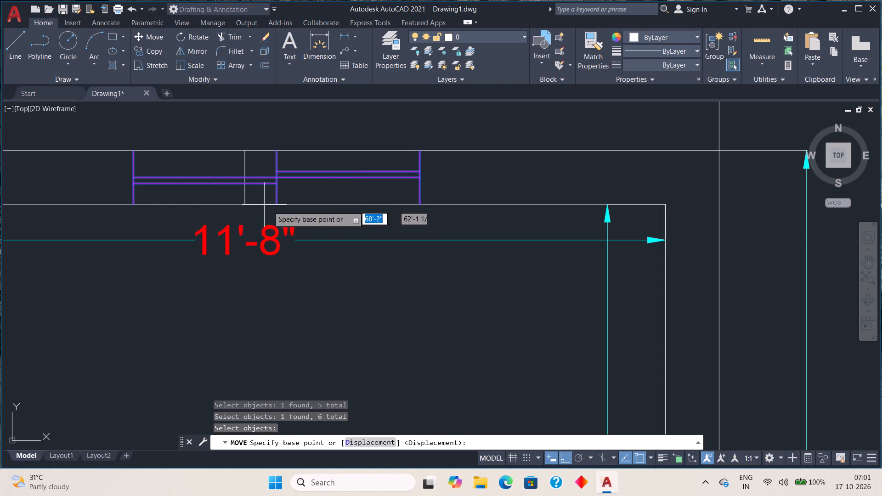
{"action": "left_click", "coordinate": [278, 204]}
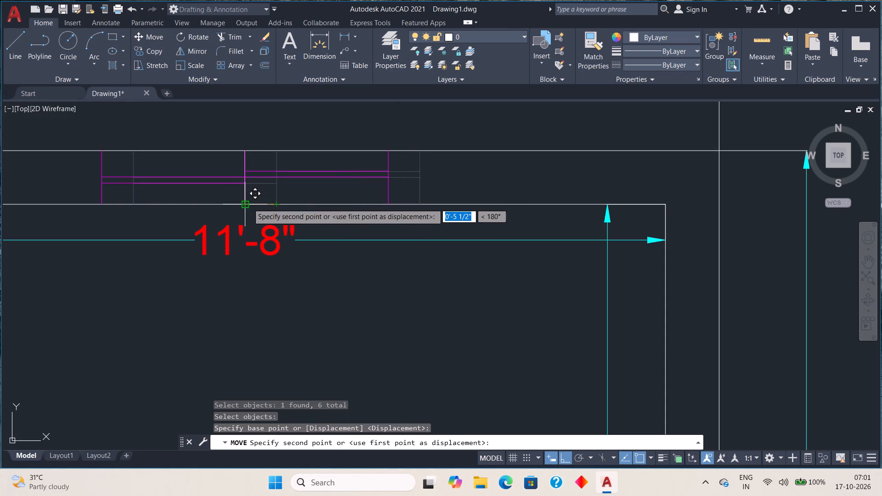
{"action": "left_click", "coordinate": [246, 203]}
{"action": "key", "text": "Escape"}
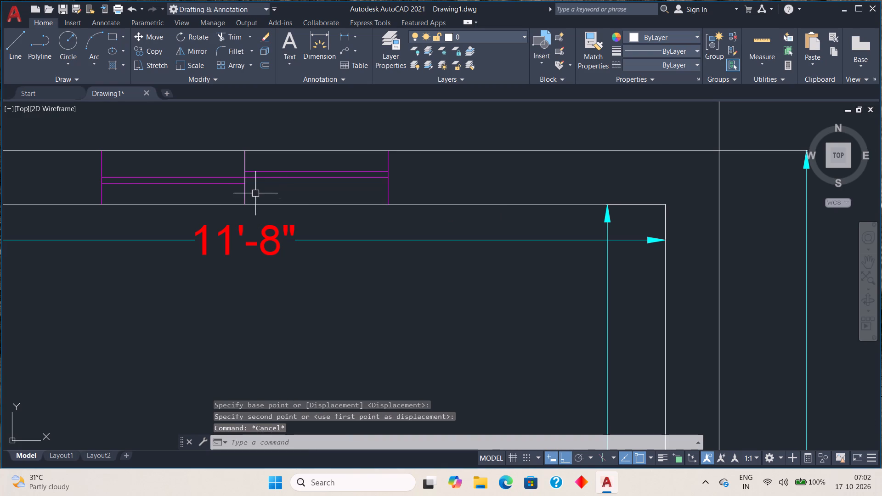
Delete the white vertical guide line at the centre of Bedroom 02's window.
{"action": "scroll", "coordinate": [255, 193], "scroll_direction": "up", "scroll_amount": 2}
{"action": "left_click", "coordinate": [228, 198]}
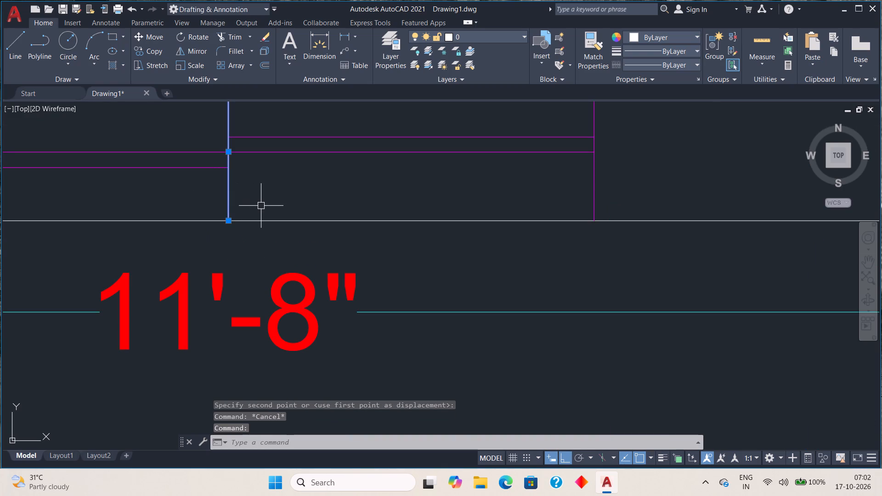
{"action": "key", "text": "Delete"}
Draw a horizontal line across the Living hall's right outer wall, from the inner wall line's midpoint to the outer wall line.
{"action": "scroll", "coordinate": [260, 193], "scroll_direction": "down", "scroll_amount": 5}
{"action": "middle_click_drag", "start_coordinate": [277, 258], "coordinate": [339, 149]}
{"action": "scroll", "coordinate": [339, 149], "scroll_direction": "down", "scroll_amount": 2}
{"action": "middle_click_drag", "start_coordinate": [297, 173], "coordinate": [297, 182]}
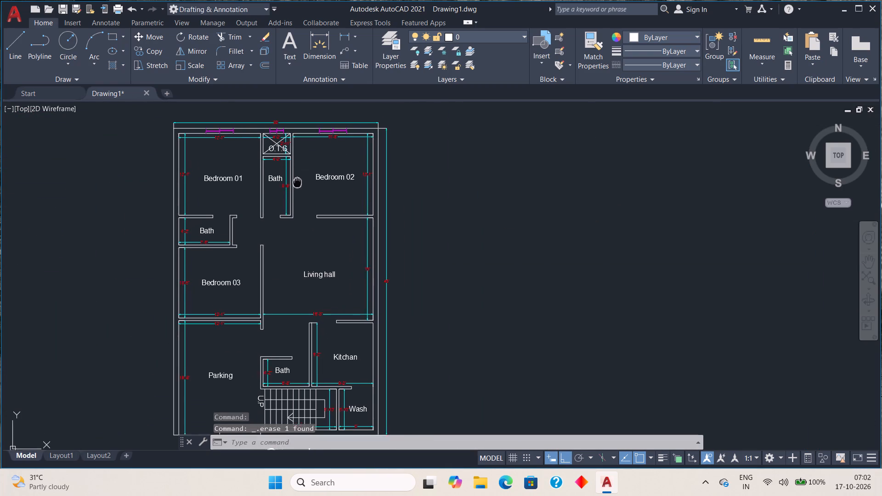
{"action": "middle_click_drag", "start_coordinate": [297, 182], "coordinate": [365, 163]}
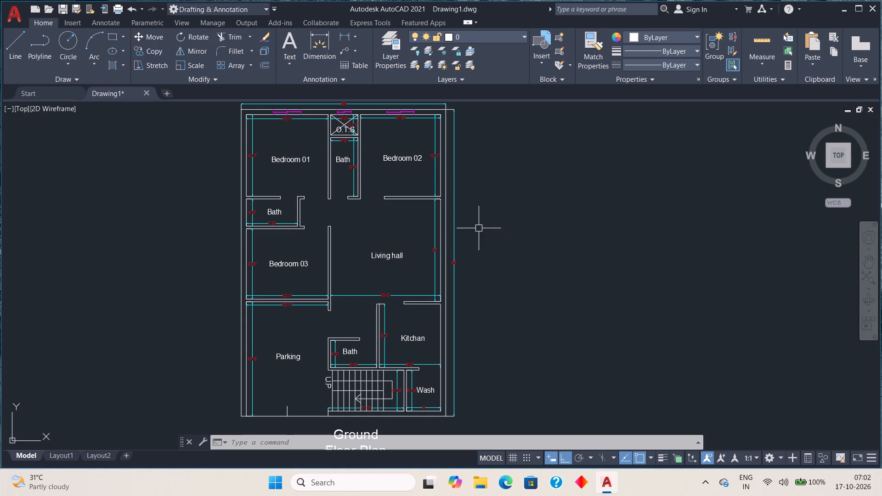
{"action": "middle_click_drag", "start_coordinate": [421, 207], "coordinate": [365, 245]}
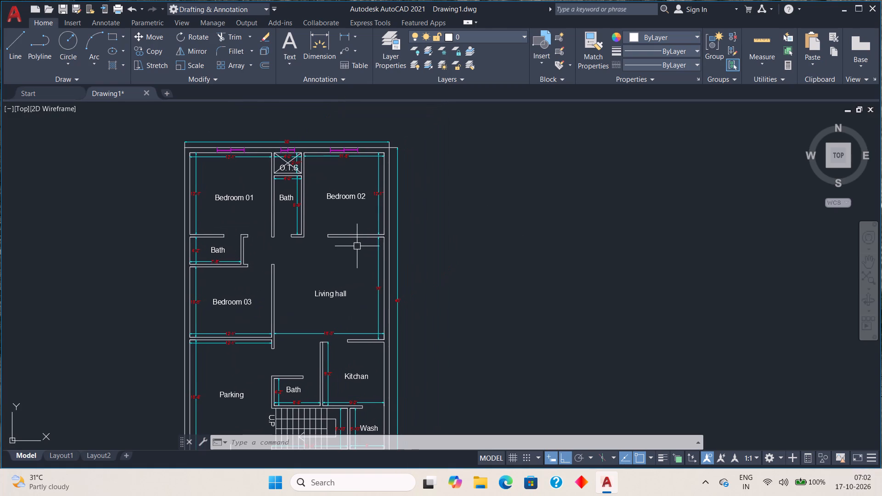
{"action": "scroll", "coordinate": [356, 245], "scroll_direction": "up", "scroll_amount": 2}
{"action": "scroll", "coordinate": [356, 245], "scroll_direction": "down", "scroll_amount": 2}
{"action": "middle_click_drag", "start_coordinate": [406, 309], "coordinate": [370, 243]}
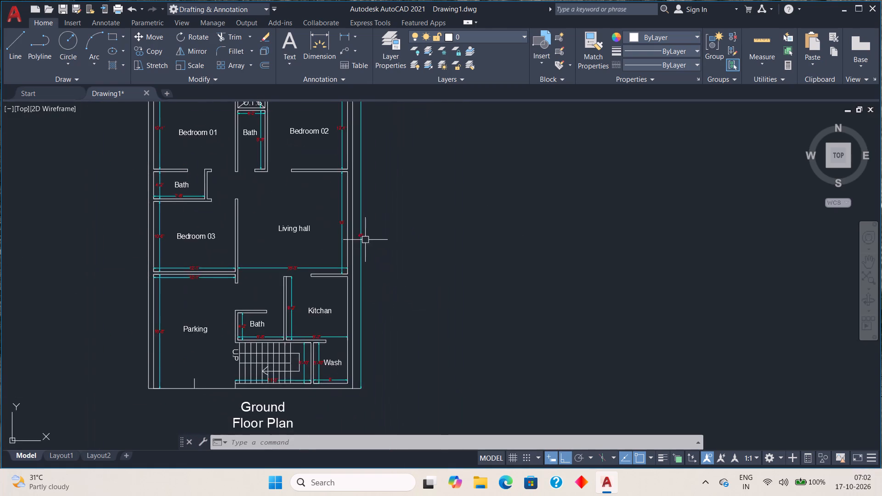
{"action": "scroll", "coordinate": [362, 236], "scroll_direction": "up", "scroll_amount": 2}
{"action": "middle_click_drag", "start_coordinate": [360, 187], "coordinate": [363, 305]}
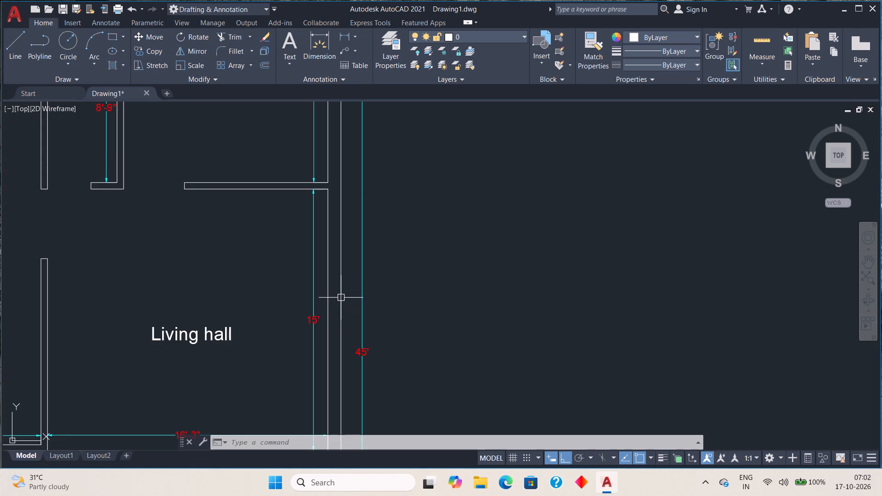
{"action": "key", "text": "l"}
{"action": "key", "text": "space"}
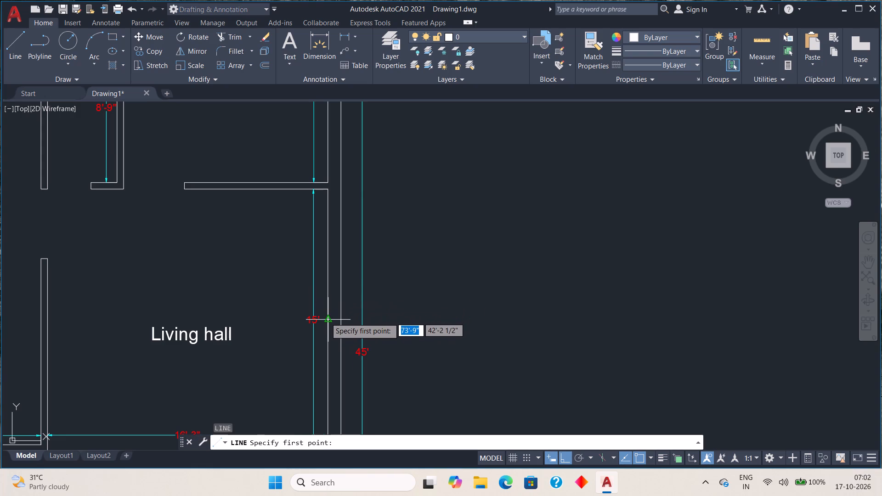
{"action": "left_click", "coordinate": [326, 321]}
{"action": "scroll", "coordinate": [353, 316], "scroll_direction": "up", "scroll_amount": 2}
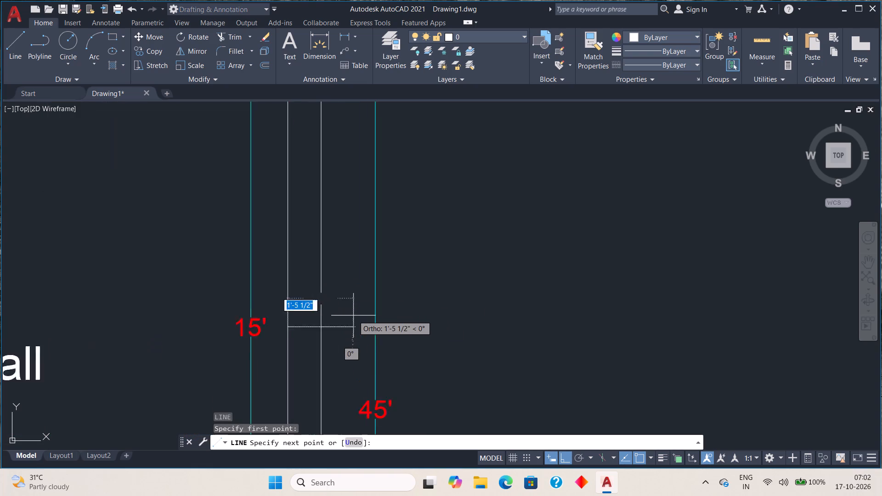
{"action": "scroll", "coordinate": [353, 316], "scroll_direction": "up", "scroll_amount": 2}
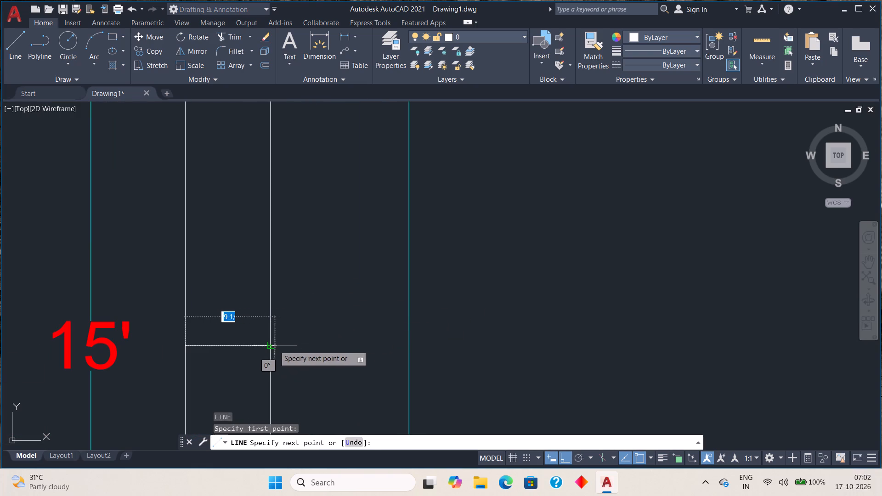
{"action": "left_click", "coordinate": [271, 345]}
{"action": "key", "text": "Escape"}
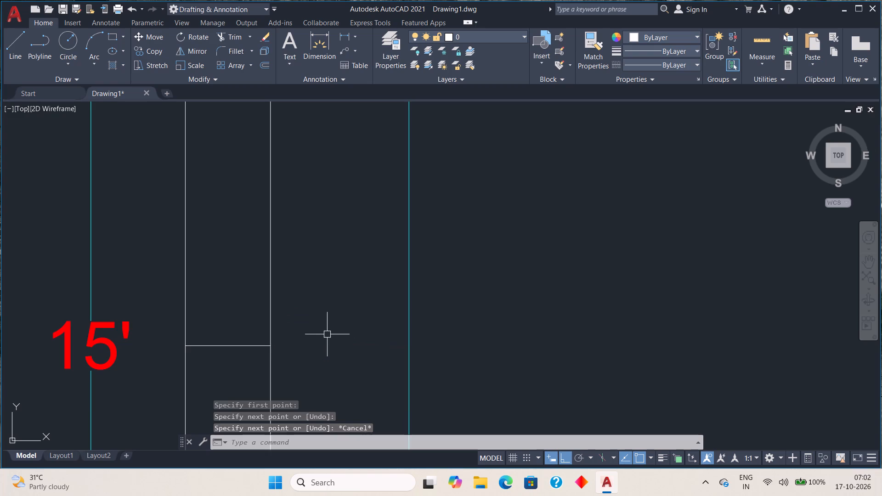
Offset the horizontal line in the Living hall's right wall by 2' both upward and downward to mark the window ends.
{"action": "scroll", "coordinate": [267, 340], "scroll_direction": "down", "scroll_amount": 1}
{"action": "middle_click_drag", "start_coordinate": [291, 302], "coordinate": [306, 264]}
{"action": "key", "text": "o"}
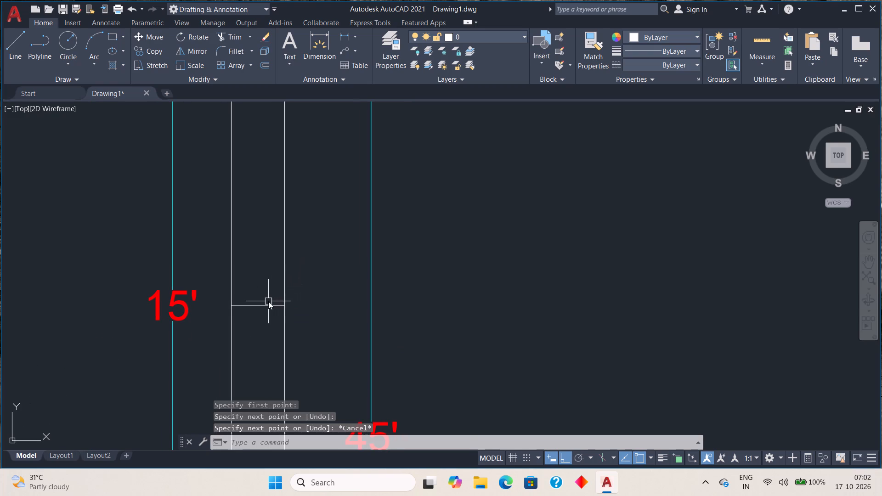
{"action": "key", "text": "space"}
{"action": "key", "text": "2"}
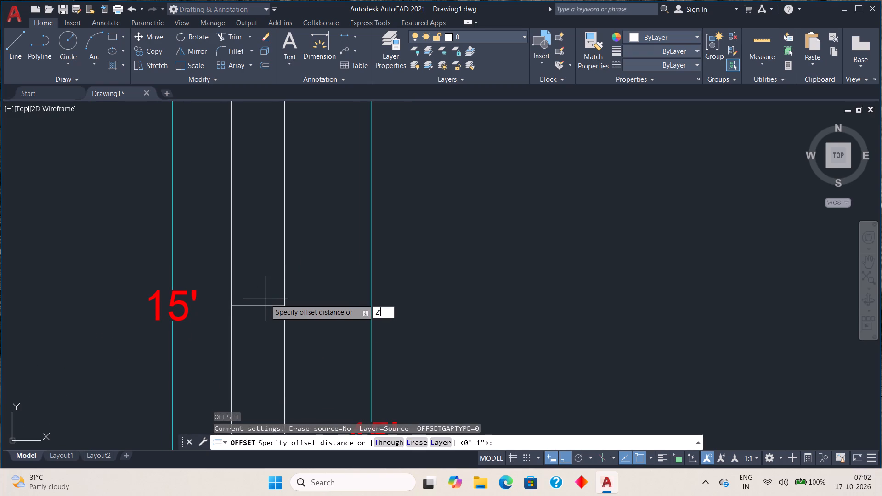
{"action": "key", "text": "apostrophe"}
{"action": "key", "text": "Return"}
{"action": "left_click", "coordinate": [262, 304]}
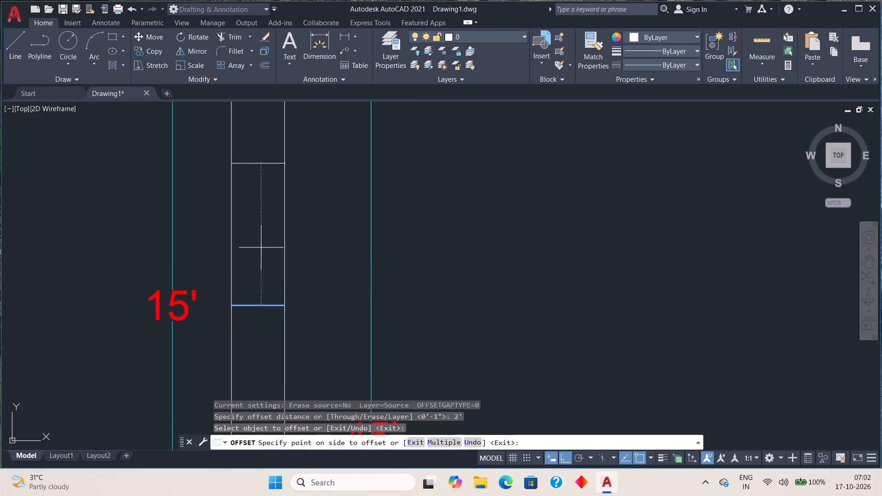
{"action": "left_click", "coordinate": [261, 248]}
{"action": "left_click", "coordinate": [255, 306]}
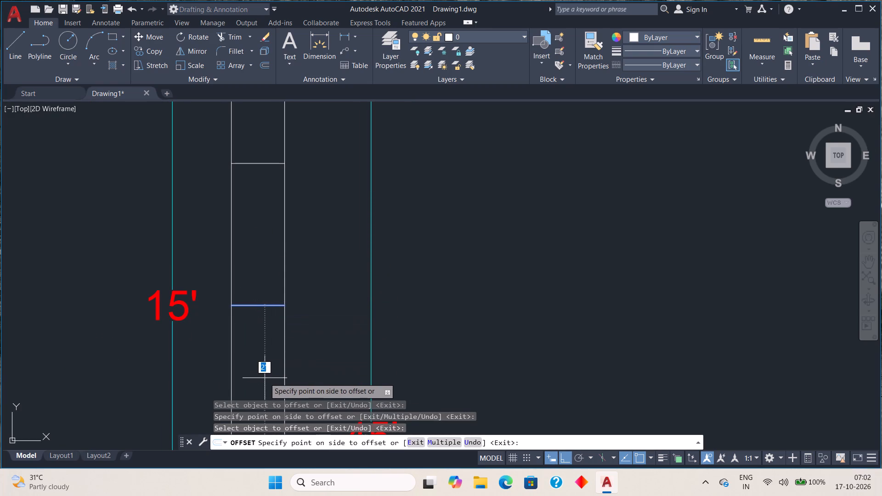
{"action": "left_click", "coordinate": [263, 378]}
{"action": "scroll", "coordinate": [293, 355], "scroll_direction": "down", "scroll_amount": 3}
{"action": "middle_click_drag", "start_coordinate": [299, 354], "coordinate": [341, 199]}
{"action": "scroll", "coordinate": [326, 246], "scroll_direction": "down", "scroll_amount": 1}
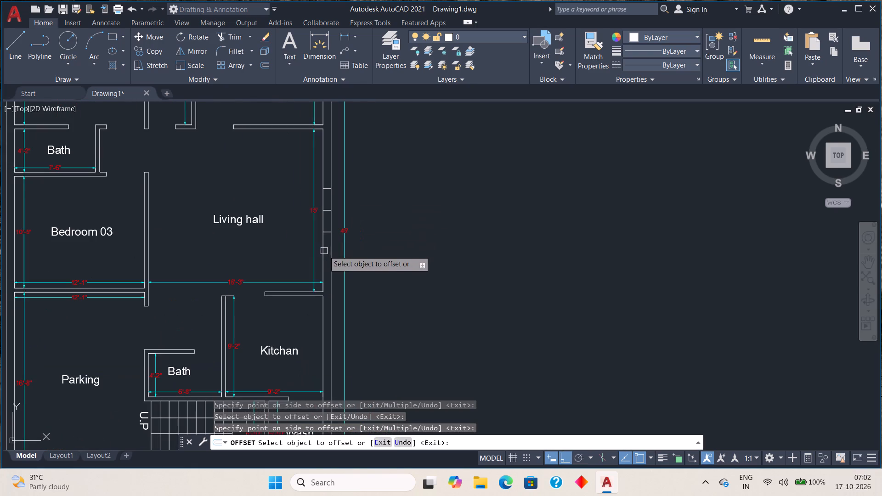
{"action": "middle_click_drag", "start_coordinate": [330, 247], "coordinate": [318, 327]}
{"action": "key", "text": "Escape"}
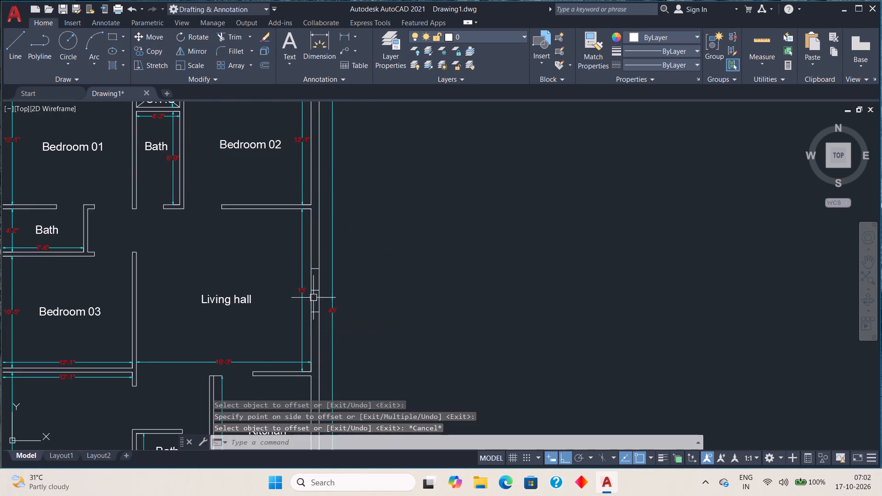
Draw a vertical line between the midpoints of the Living hall window's upper and lower end lines.
{"action": "scroll", "coordinate": [325, 277], "scroll_direction": "up", "scroll_amount": 2}
{"action": "middle_click_drag", "start_coordinate": [311, 281], "coordinate": [322, 211]}
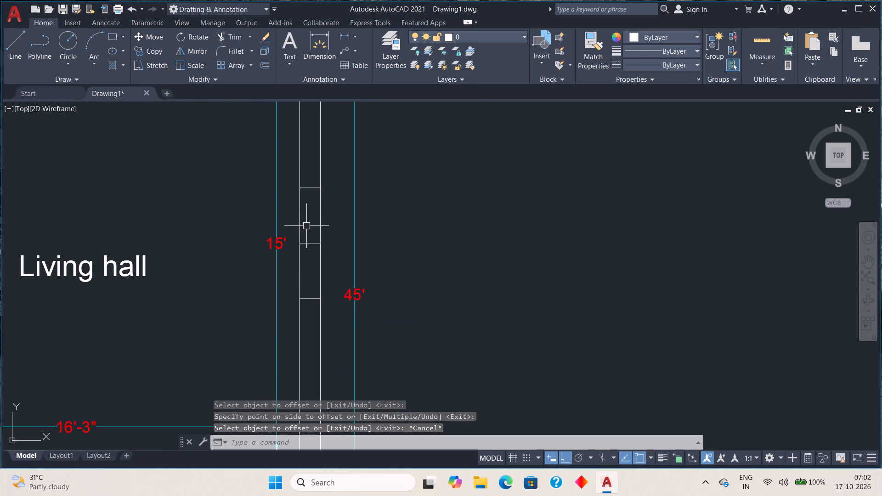
{"action": "key", "text": "l"}
{"action": "key", "text": "space"}
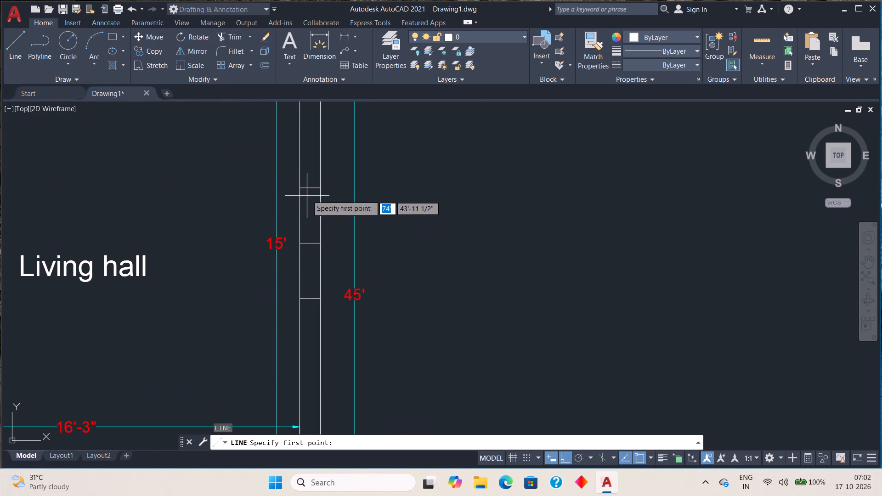
{"action": "left_click", "coordinate": [310, 188]}
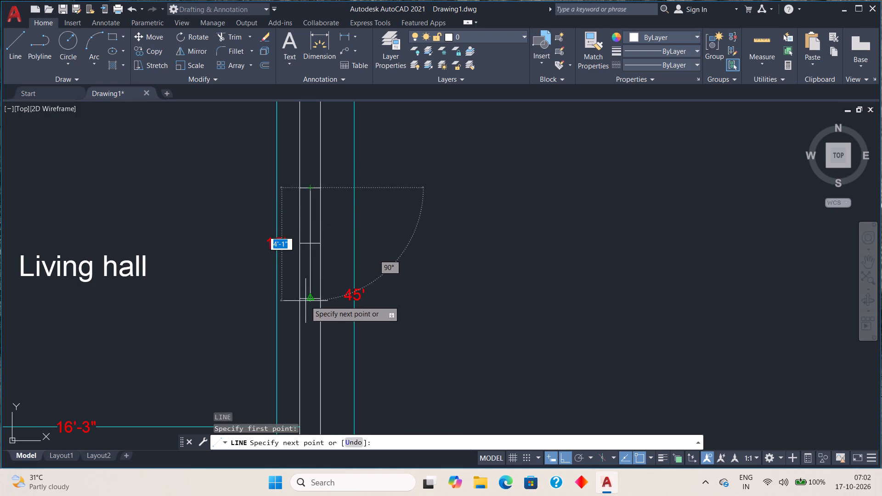
{"action": "left_click", "coordinate": [310, 298]}
{"action": "key", "text": "Escape"}
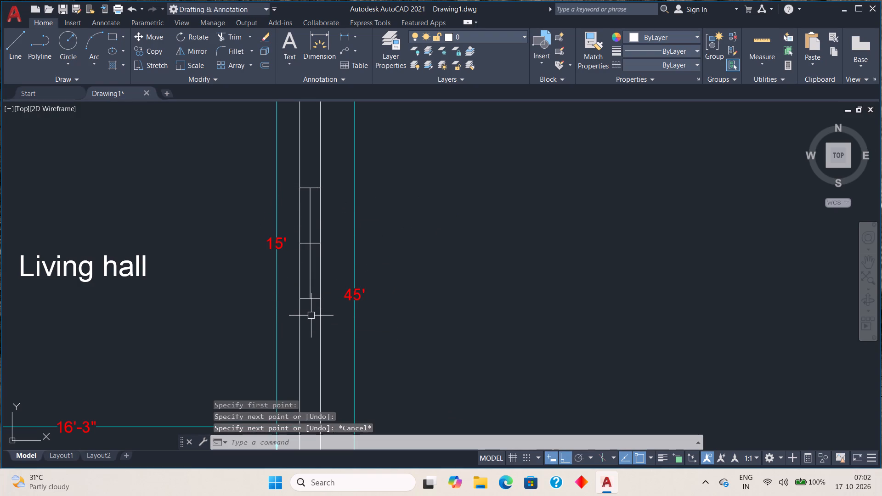
Offset the Living hall window's vertical middle line by 1" to both its right and left sides.
{"action": "key", "text": "o"}
{"action": "key", "text": "space"}
{"action": "type", "text": "1"}
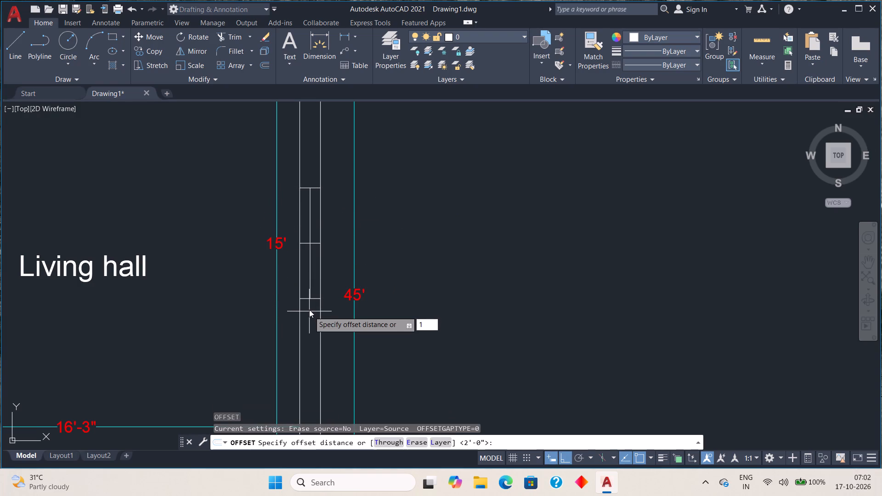
{"action": "key", "text": "shift+quotedbl"}
{"action": "key", "text": "Return"}
{"action": "left_click", "coordinate": [312, 278]}
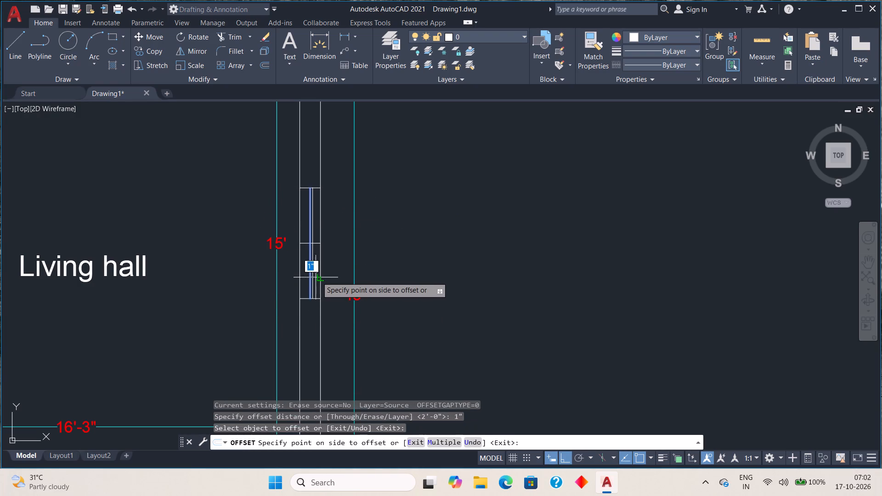
{"action": "left_click", "coordinate": [318, 277]}
{"action": "scroll", "coordinate": [314, 277], "scroll_direction": "up", "scroll_amount": 2}
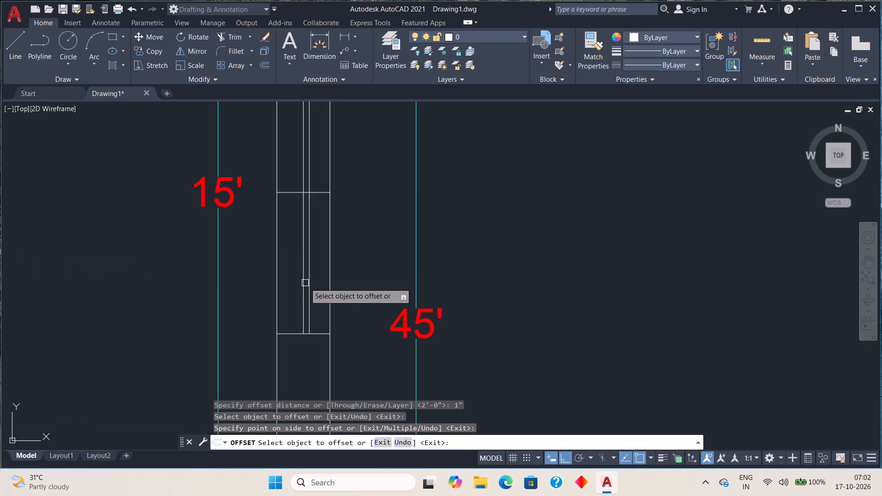
{"action": "left_click", "coordinate": [305, 283]}
{"action": "left_click", "coordinate": [287, 289]}
{"action": "key", "text": "Escape"}
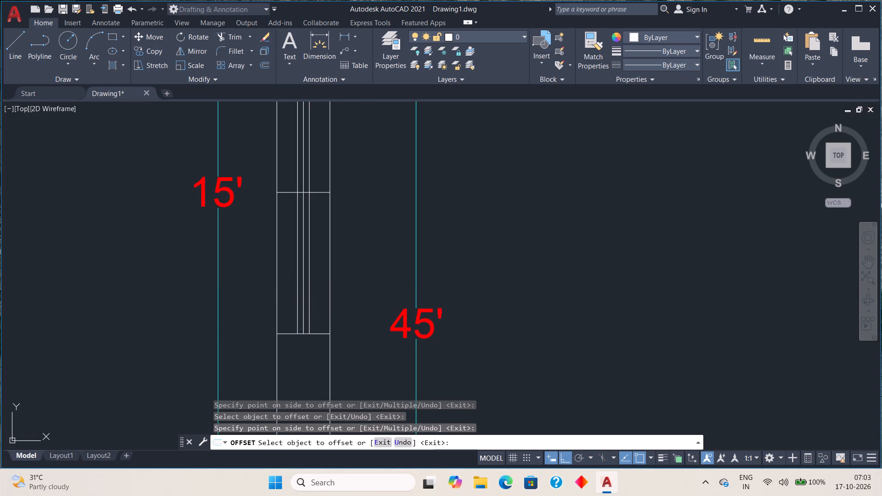
{"action": "key", "text": "Escape"}
Trim the upper half of the Living hall window's right vertical line and the lower half of its left vertical line.
{"action": "scroll", "coordinate": [296, 276], "scroll_direction": "down", "scroll_amount": 1}
{"action": "middle_click_drag", "start_coordinate": [308, 242], "coordinate": [310, 275]}
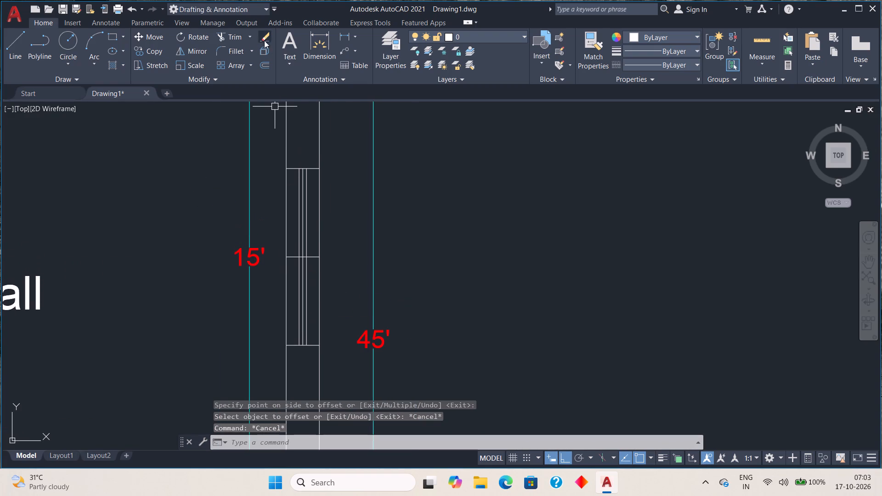
{"action": "left_click", "coordinate": [232, 43]}
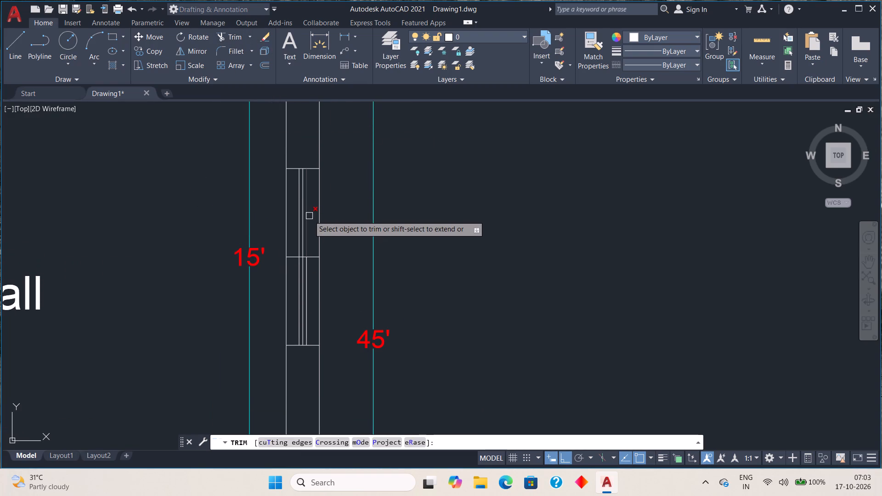
{"action": "left_click", "coordinate": [309, 216]}
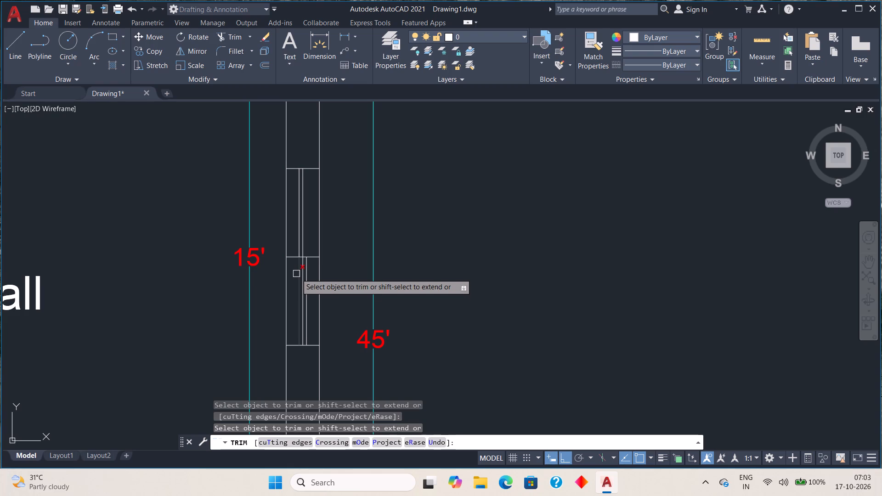
{"action": "left_click", "coordinate": [296, 273]}
{"action": "key", "text": "Escape"}
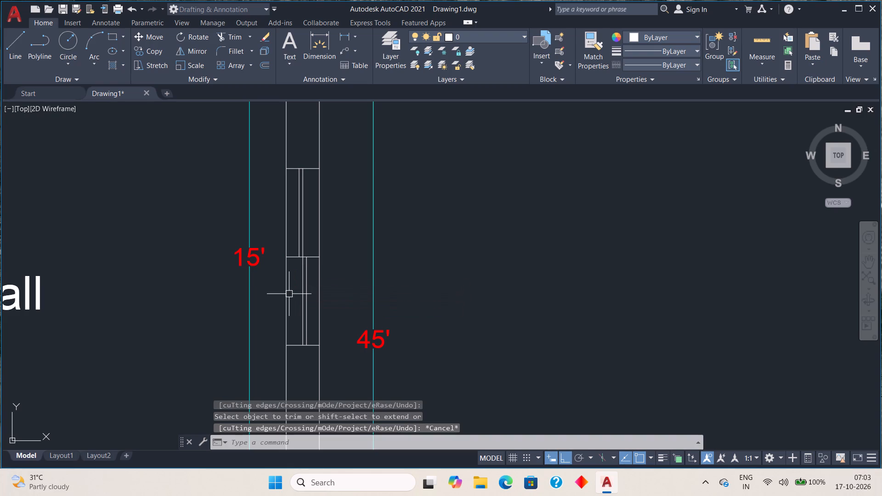
{"action": "key", "text": "Escape"}
{"action": "key", "text": "Escape"}
{"action": "key", "text": "Escape"}
Change the color of all the Living hall window's lines to Magenta.
{"action": "scroll", "coordinate": [289, 294], "scroll_direction": "down", "scroll_amount": 2}
{"action": "middle_click_drag", "start_coordinate": [305, 288], "coordinate": [332, 248]}
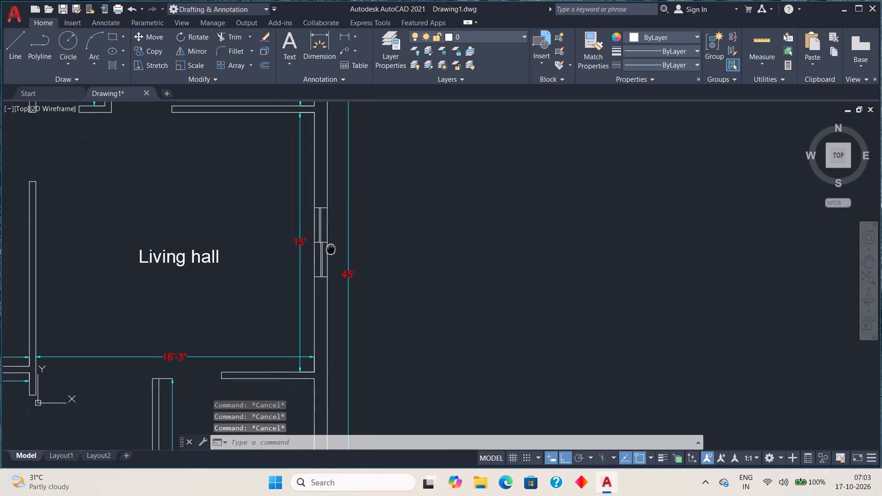
{"action": "middle_click_drag", "start_coordinate": [332, 248], "coordinate": [333, 246]}
{"action": "scroll", "coordinate": [309, 198], "scroll_direction": "up", "scroll_amount": 2}
{"action": "left_click", "coordinate": [309, 198]}
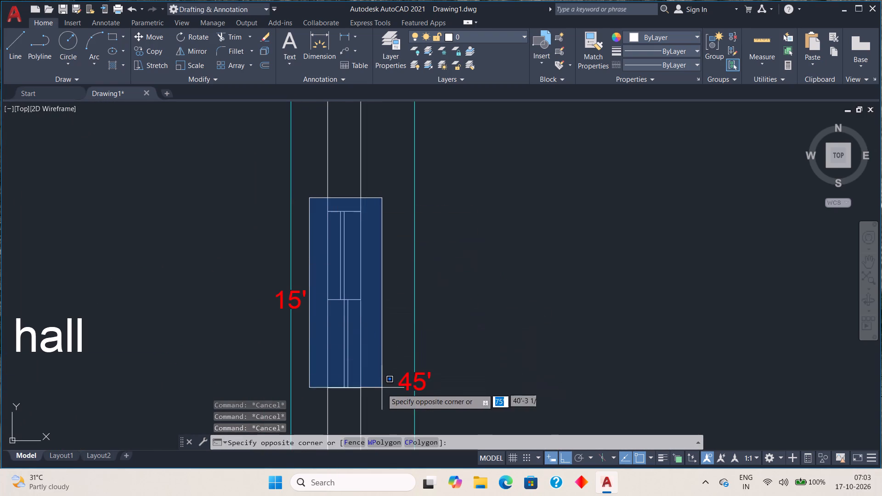
{"action": "left_click", "coordinate": [382, 402]}
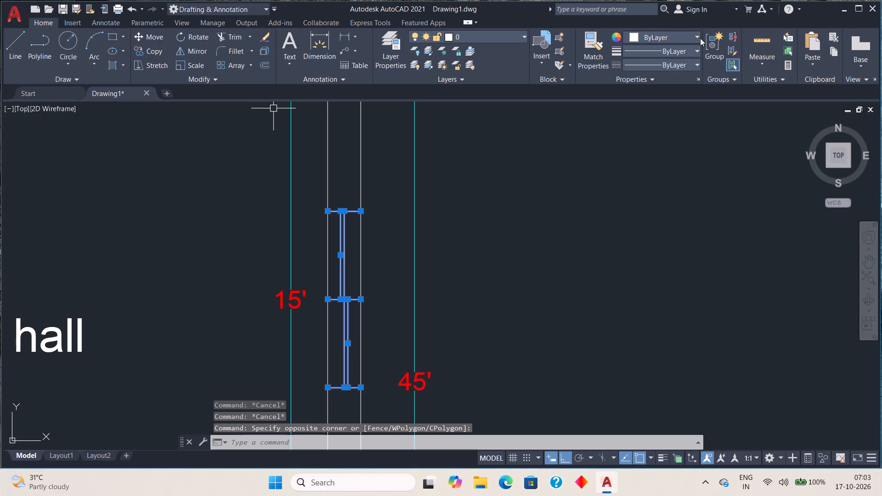
{"action": "left_click", "coordinate": [696, 37]}
{"action": "left_click", "coordinate": [689, 153]}
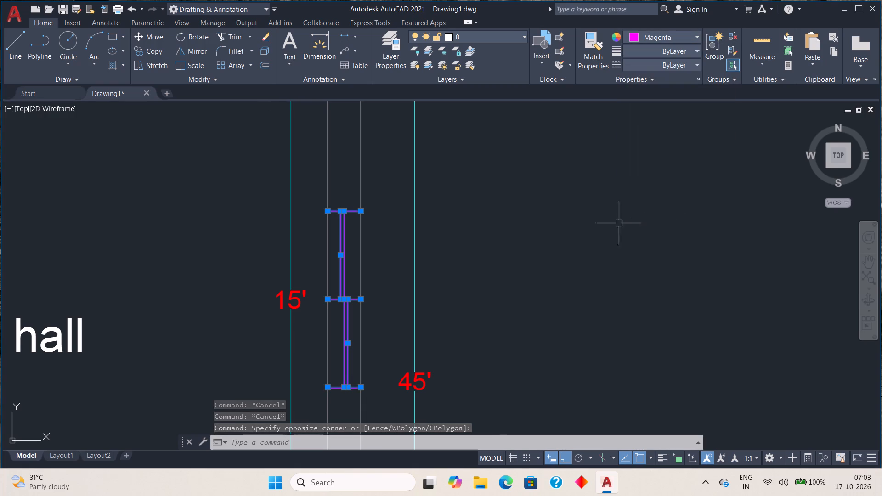
{"action": "key", "text": "Escape"}
{"action": "key", "text": "Escape"}
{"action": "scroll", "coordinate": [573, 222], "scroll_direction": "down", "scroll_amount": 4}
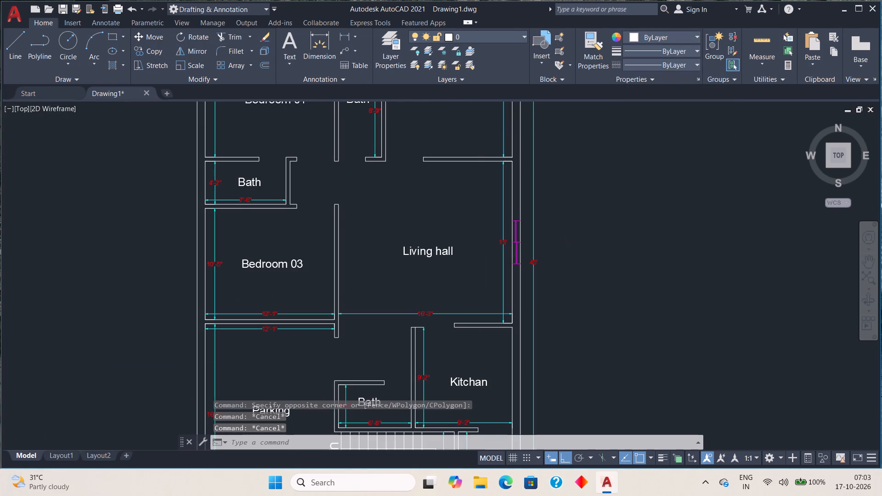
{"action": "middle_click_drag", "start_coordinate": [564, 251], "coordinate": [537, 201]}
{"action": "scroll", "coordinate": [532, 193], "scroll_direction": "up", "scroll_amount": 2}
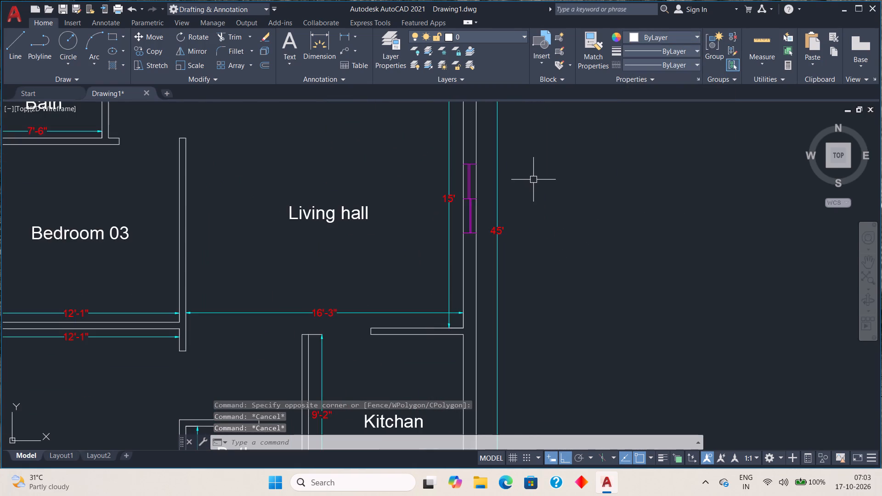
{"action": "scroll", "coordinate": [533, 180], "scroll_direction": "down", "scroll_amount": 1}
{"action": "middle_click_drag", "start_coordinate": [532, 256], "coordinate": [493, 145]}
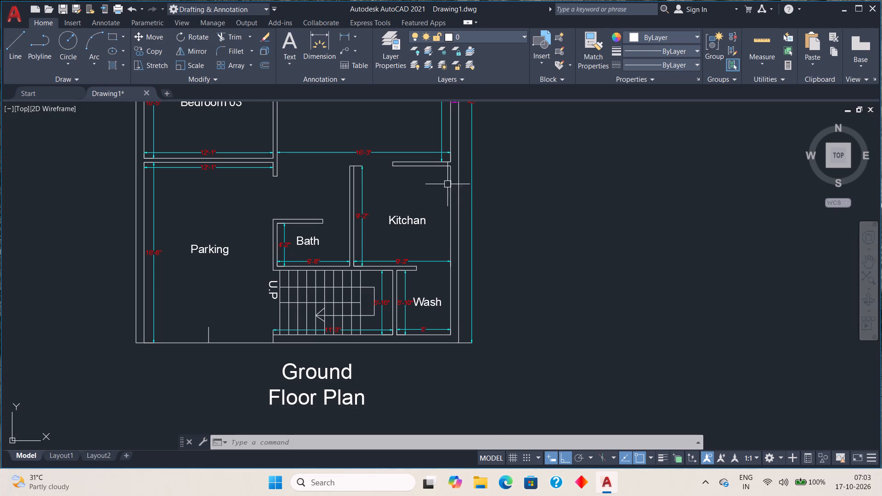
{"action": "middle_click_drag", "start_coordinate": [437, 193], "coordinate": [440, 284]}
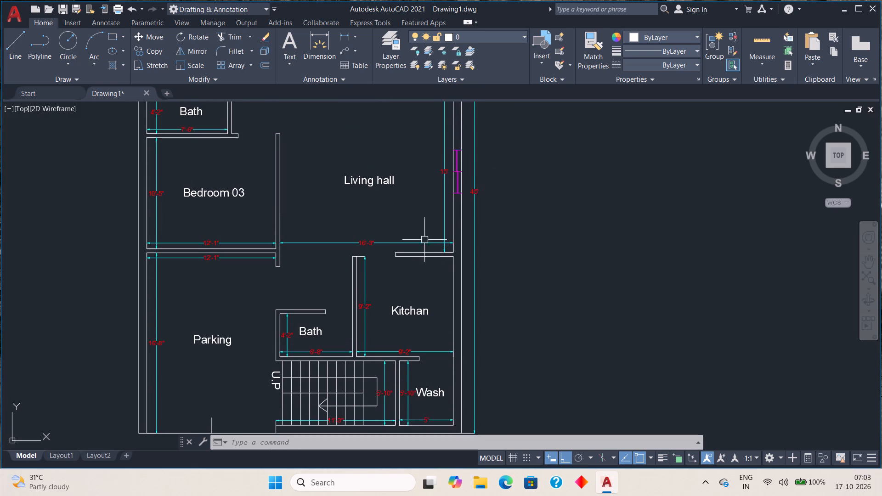
Draw a horizontal line across the outer wall of Bedroom 03, starting at the midpoint of the wall's inner line.
{"action": "middle_click_drag", "start_coordinate": [418, 223], "coordinate": [418, 243]}
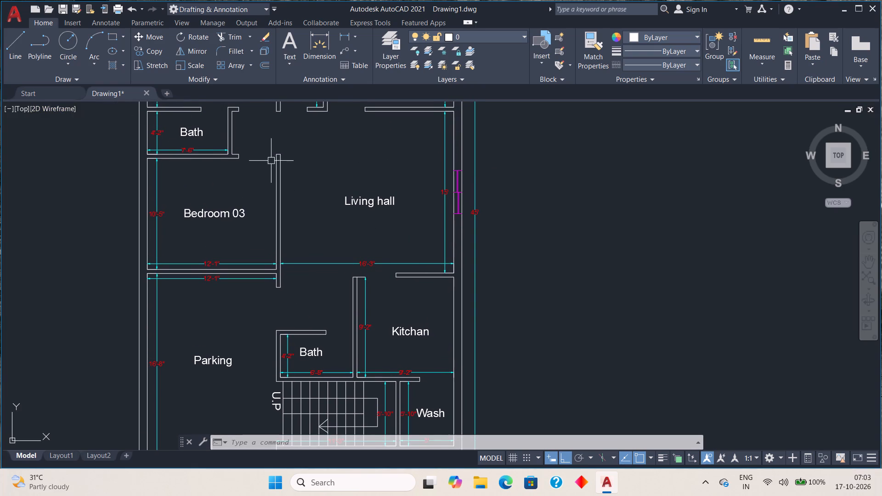
{"action": "middle_click_drag", "start_coordinate": [273, 160], "coordinate": [283, 203]}
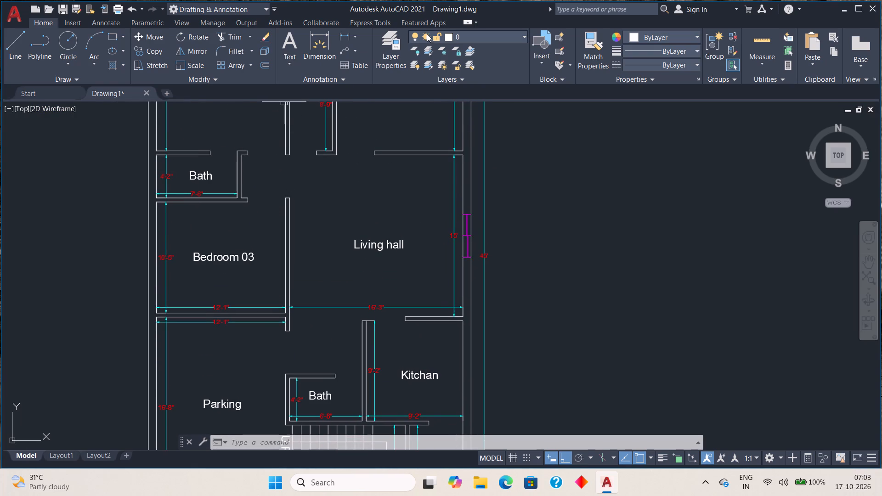
{"action": "scroll", "coordinate": [242, 169], "scroll_direction": "down", "scroll_amount": 2}
{"action": "middle_click_drag", "start_coordinate": [254, 161], "coordinate": [253, 212]}
{"action": "scroll", "coordinate": [281, 155], "scroll_direction": "up", "scroll_amount": 2}
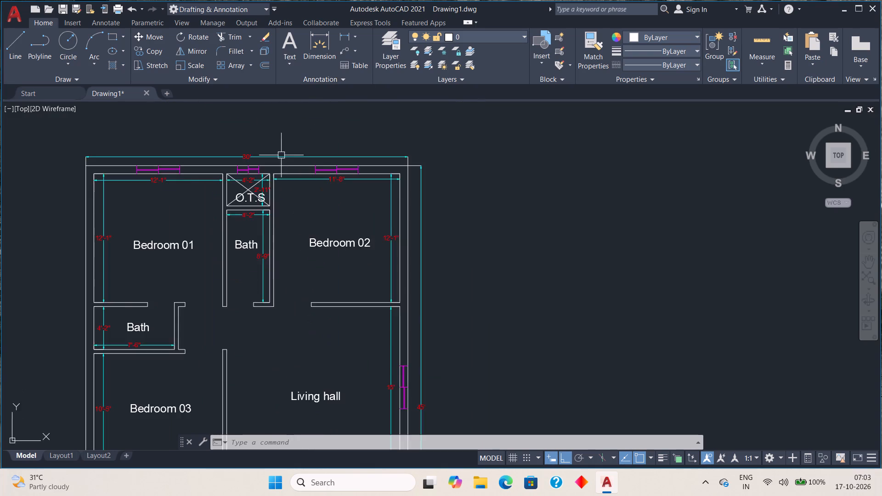
{"action": "scroll", "coordinate": [281, 155], "scroll_direction": "up", "scroll_amount": 1}
{"action": "scroll", "coordinate": [281, 163], "scroll_direction": "down", "scroll_amount": 2}
{"action": "middle_click_drag", "start_coordinate": [269, 220], "coordinate": [315, 195]}
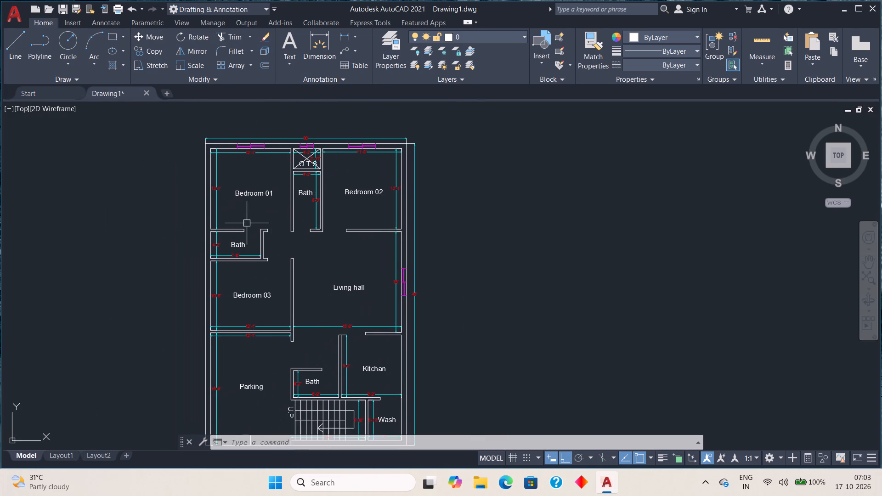
{"action": "middle_click_drag", "start_coordinate": [247, 224], "coordinate": [300, 192]}
{"action": "scroll", "coordinate": [285, 252], "scroll_direction": "up", "scroll_amount": 2}
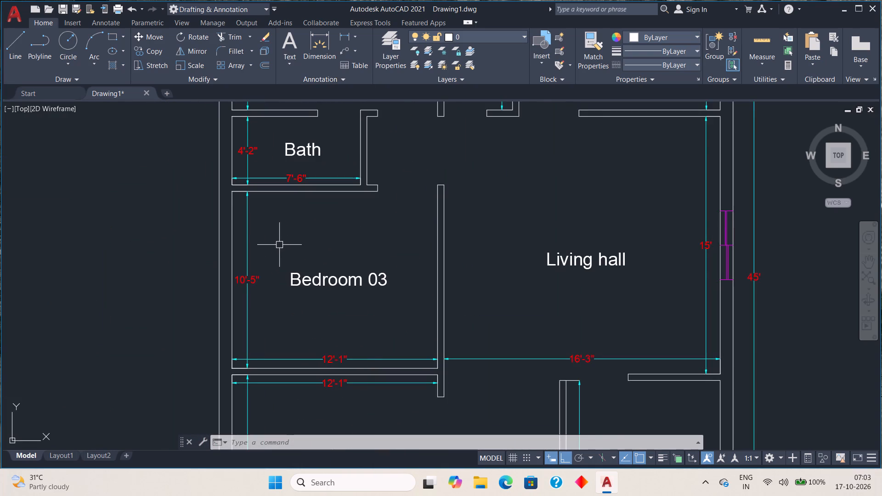
{"action": "middle_click_drag", "start_coordinate": [283, 241], "coordinate": [319, 225]}
{"action": "left_click", "coordinate": [7, 53]}
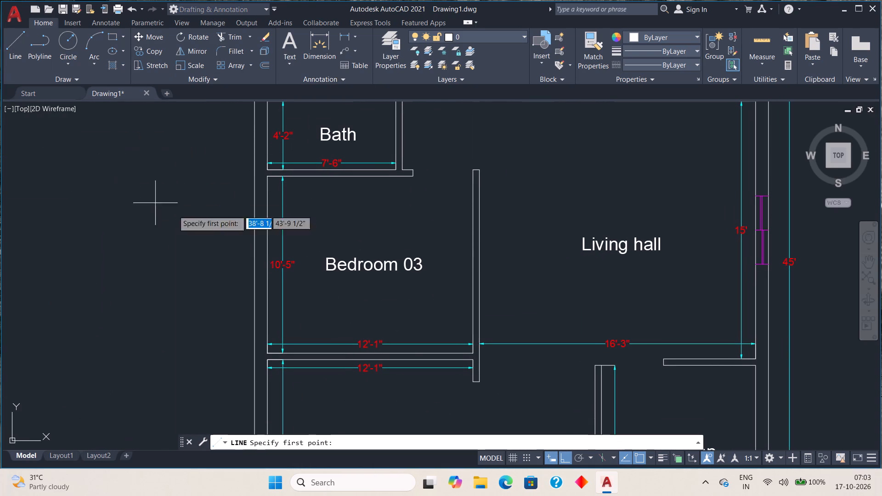
{"action": "left_click", "coordinate": [270, 264]}
{"action": "left_click", "coordinate": [257, 264]}
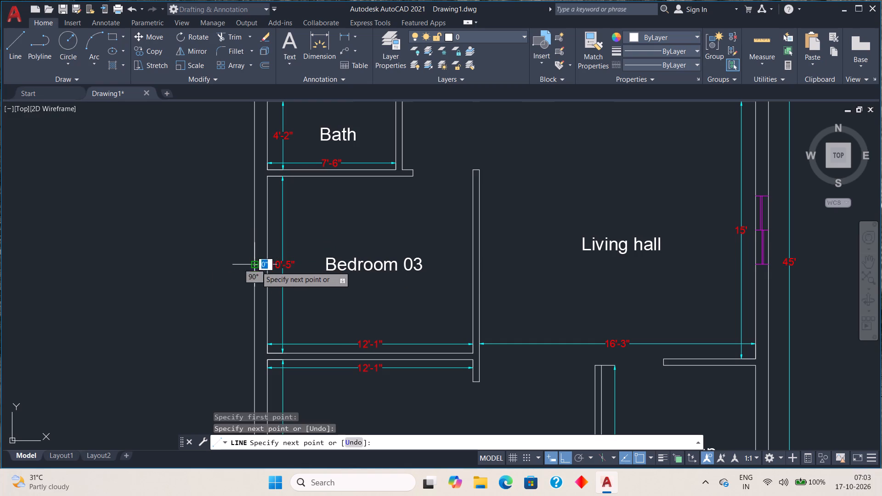
{"action": "key", "text": "Escape"}
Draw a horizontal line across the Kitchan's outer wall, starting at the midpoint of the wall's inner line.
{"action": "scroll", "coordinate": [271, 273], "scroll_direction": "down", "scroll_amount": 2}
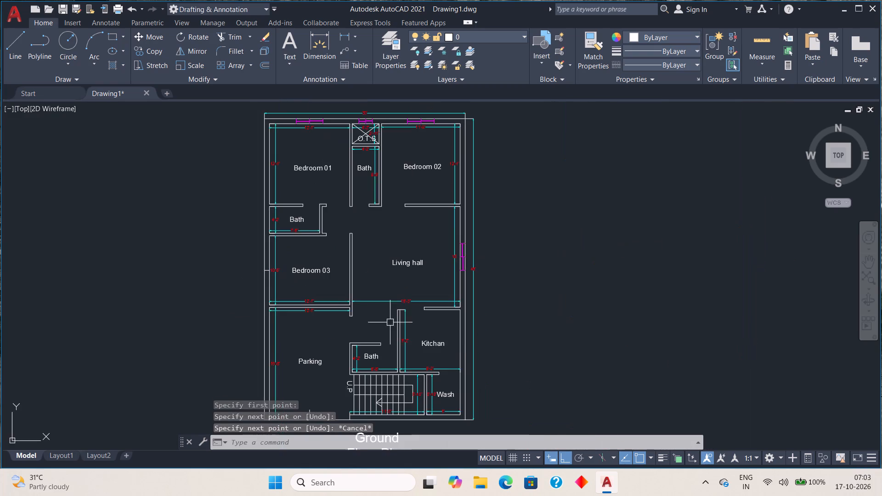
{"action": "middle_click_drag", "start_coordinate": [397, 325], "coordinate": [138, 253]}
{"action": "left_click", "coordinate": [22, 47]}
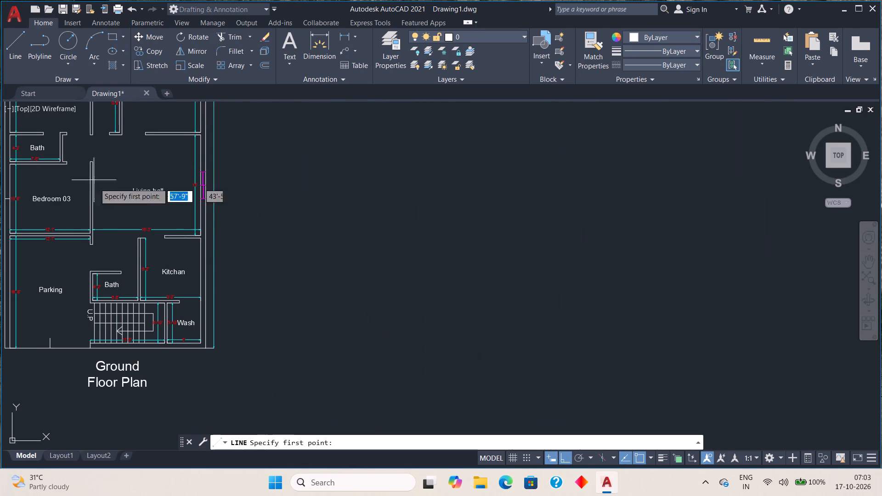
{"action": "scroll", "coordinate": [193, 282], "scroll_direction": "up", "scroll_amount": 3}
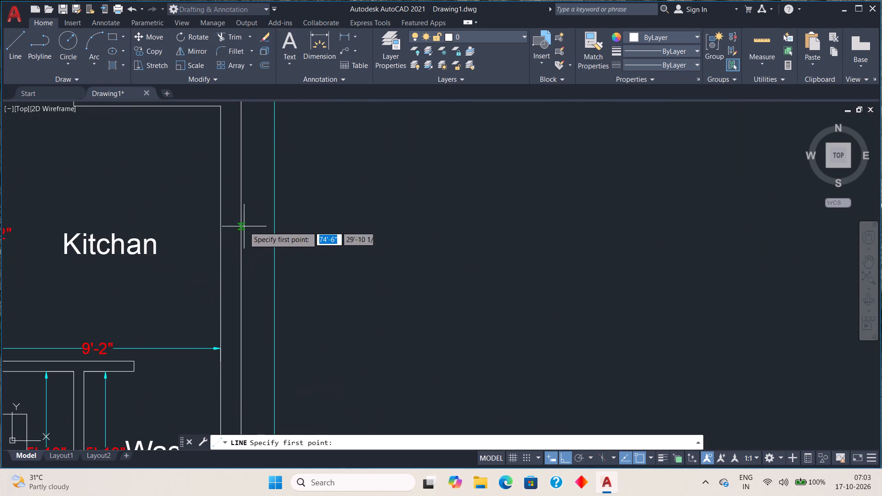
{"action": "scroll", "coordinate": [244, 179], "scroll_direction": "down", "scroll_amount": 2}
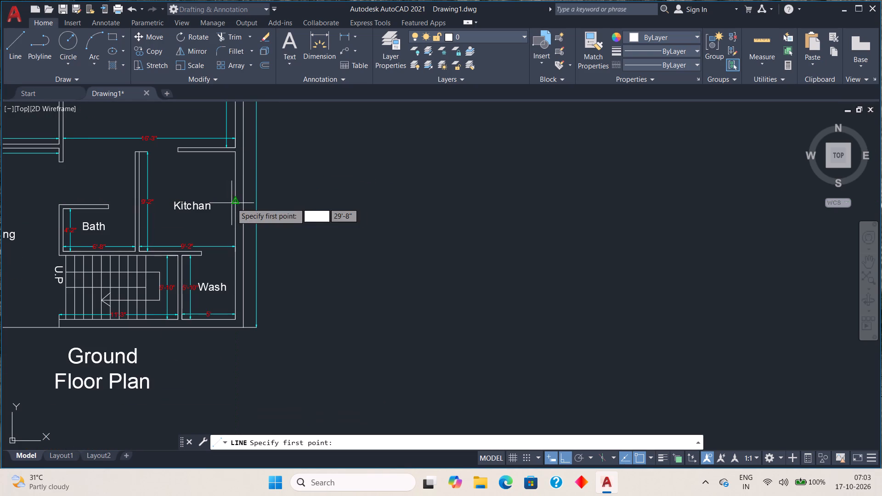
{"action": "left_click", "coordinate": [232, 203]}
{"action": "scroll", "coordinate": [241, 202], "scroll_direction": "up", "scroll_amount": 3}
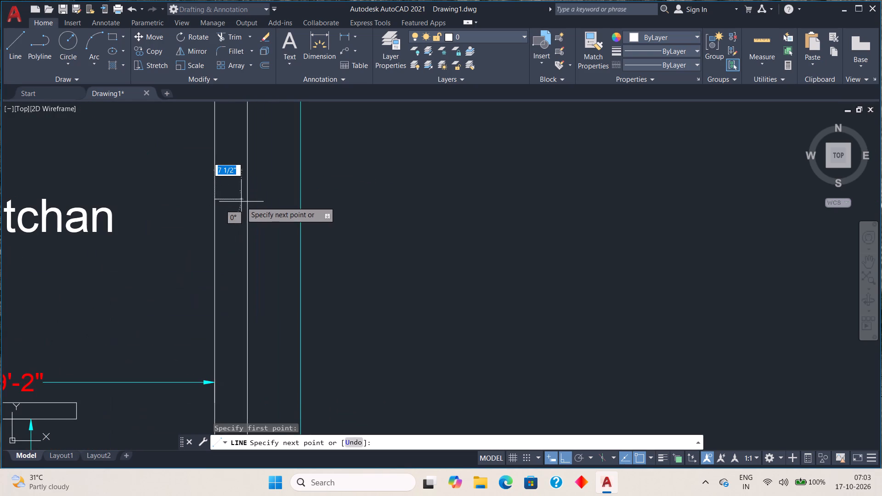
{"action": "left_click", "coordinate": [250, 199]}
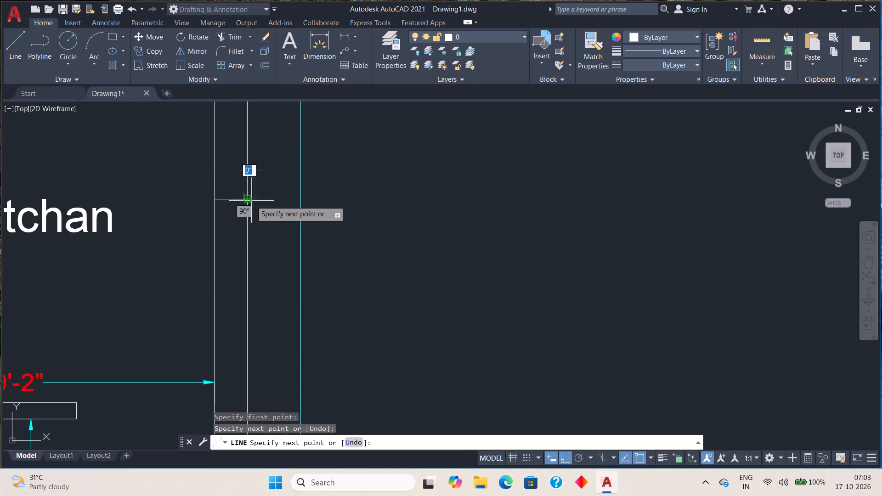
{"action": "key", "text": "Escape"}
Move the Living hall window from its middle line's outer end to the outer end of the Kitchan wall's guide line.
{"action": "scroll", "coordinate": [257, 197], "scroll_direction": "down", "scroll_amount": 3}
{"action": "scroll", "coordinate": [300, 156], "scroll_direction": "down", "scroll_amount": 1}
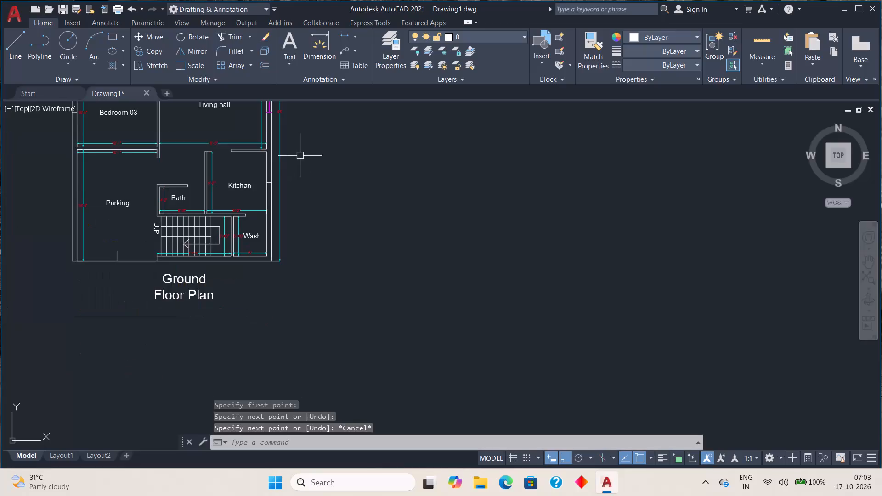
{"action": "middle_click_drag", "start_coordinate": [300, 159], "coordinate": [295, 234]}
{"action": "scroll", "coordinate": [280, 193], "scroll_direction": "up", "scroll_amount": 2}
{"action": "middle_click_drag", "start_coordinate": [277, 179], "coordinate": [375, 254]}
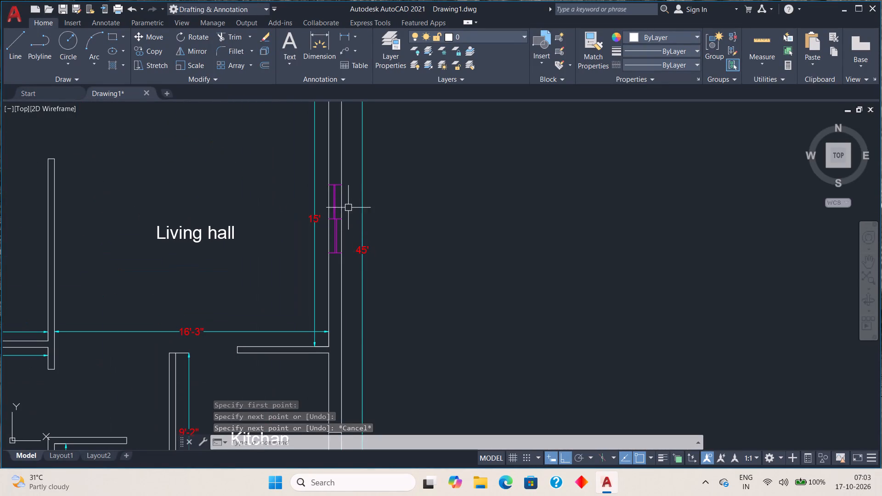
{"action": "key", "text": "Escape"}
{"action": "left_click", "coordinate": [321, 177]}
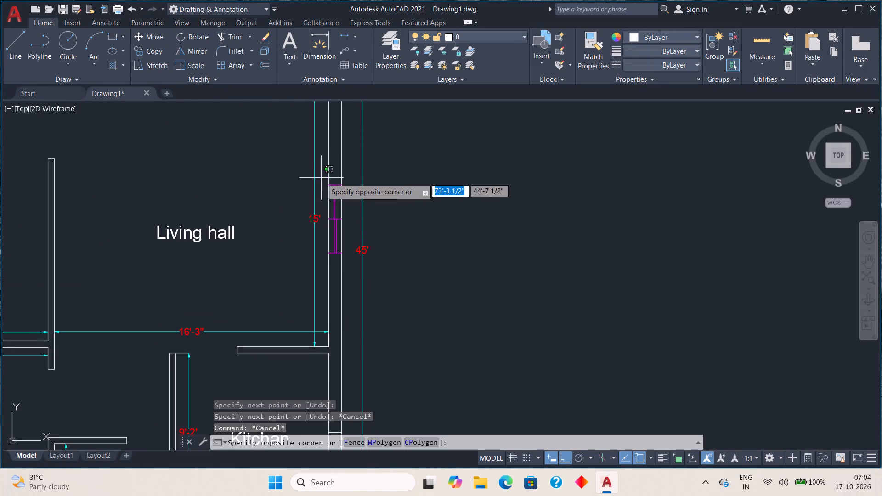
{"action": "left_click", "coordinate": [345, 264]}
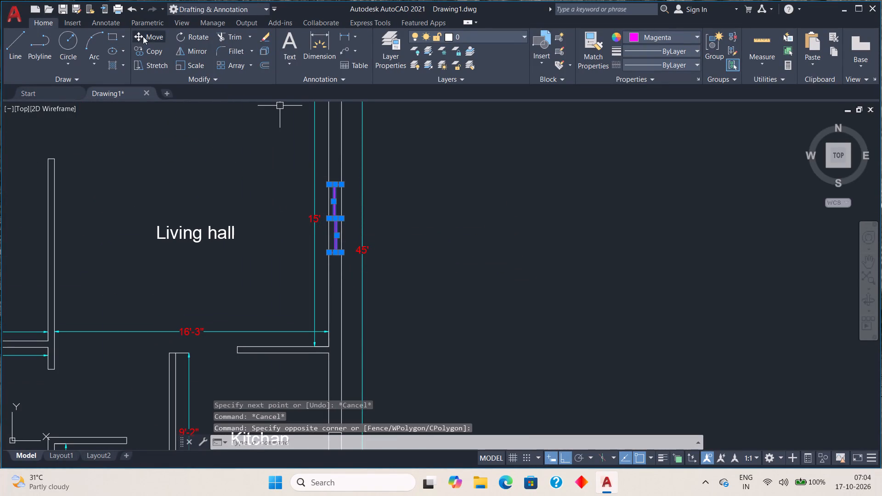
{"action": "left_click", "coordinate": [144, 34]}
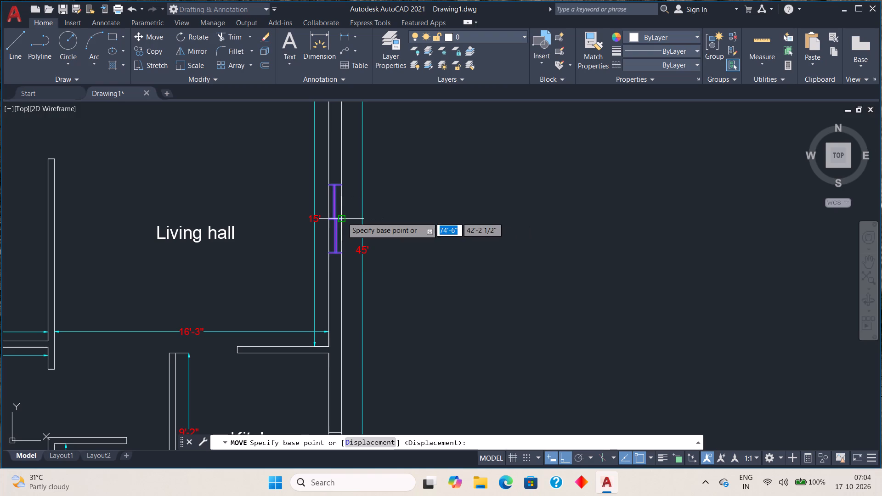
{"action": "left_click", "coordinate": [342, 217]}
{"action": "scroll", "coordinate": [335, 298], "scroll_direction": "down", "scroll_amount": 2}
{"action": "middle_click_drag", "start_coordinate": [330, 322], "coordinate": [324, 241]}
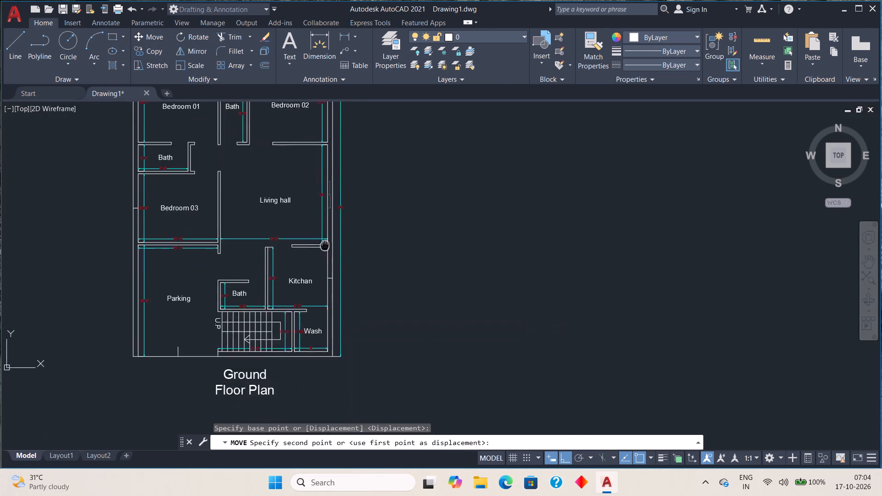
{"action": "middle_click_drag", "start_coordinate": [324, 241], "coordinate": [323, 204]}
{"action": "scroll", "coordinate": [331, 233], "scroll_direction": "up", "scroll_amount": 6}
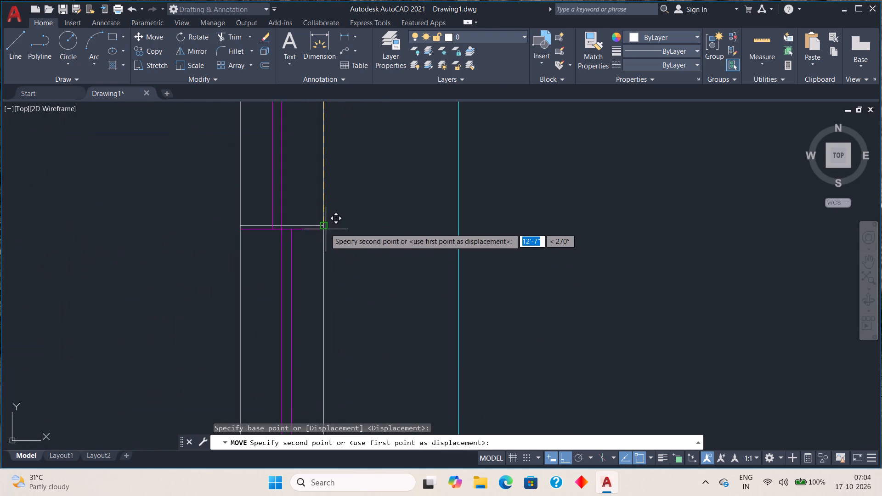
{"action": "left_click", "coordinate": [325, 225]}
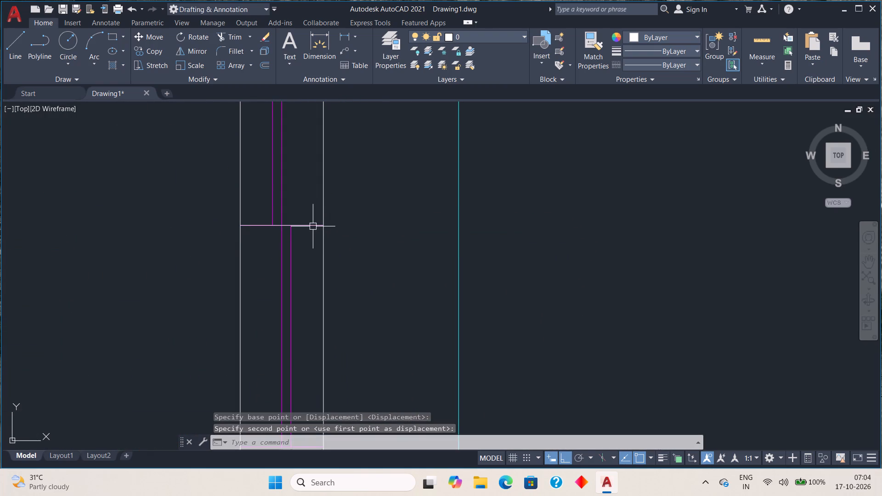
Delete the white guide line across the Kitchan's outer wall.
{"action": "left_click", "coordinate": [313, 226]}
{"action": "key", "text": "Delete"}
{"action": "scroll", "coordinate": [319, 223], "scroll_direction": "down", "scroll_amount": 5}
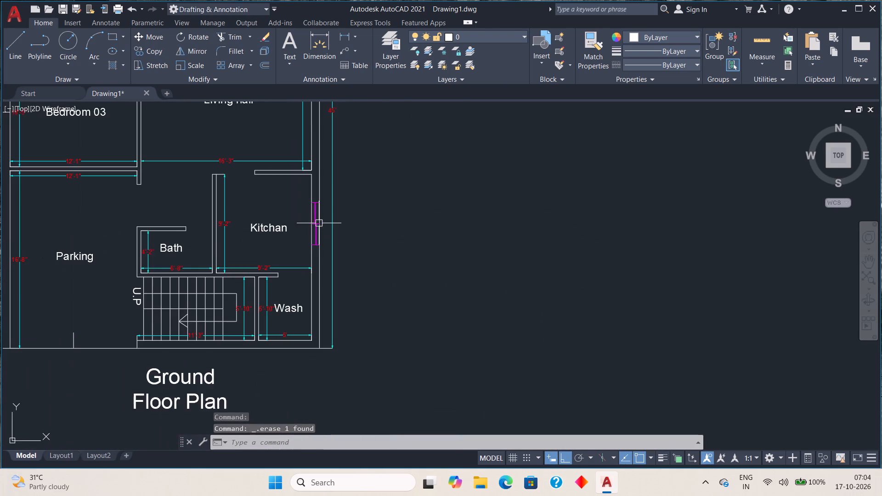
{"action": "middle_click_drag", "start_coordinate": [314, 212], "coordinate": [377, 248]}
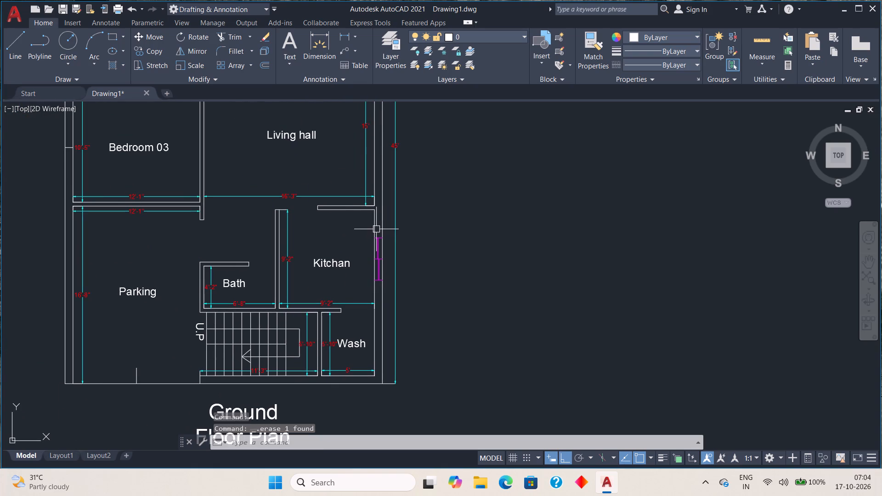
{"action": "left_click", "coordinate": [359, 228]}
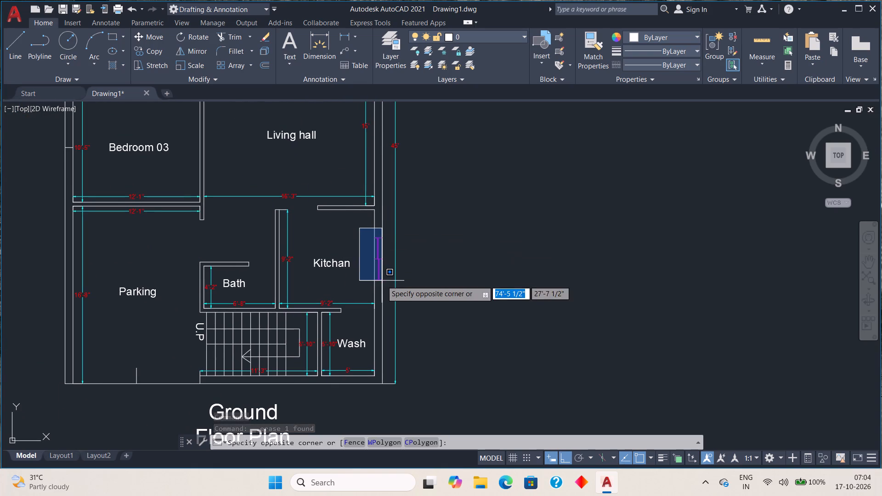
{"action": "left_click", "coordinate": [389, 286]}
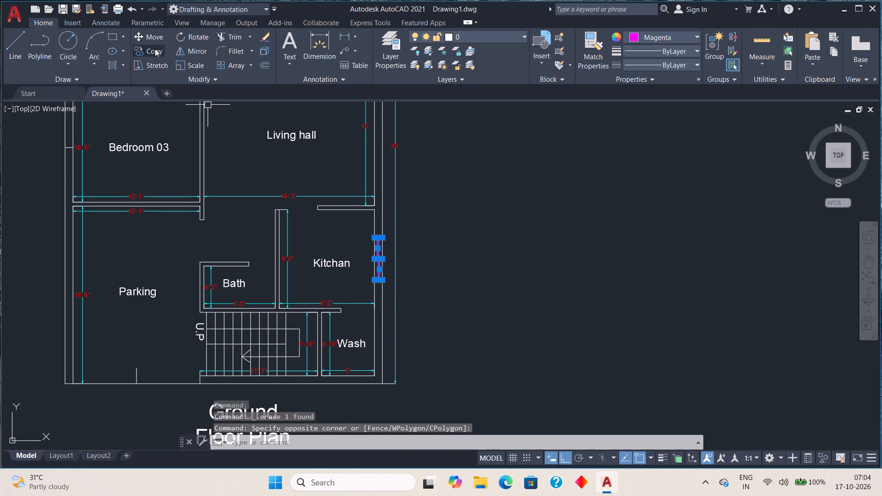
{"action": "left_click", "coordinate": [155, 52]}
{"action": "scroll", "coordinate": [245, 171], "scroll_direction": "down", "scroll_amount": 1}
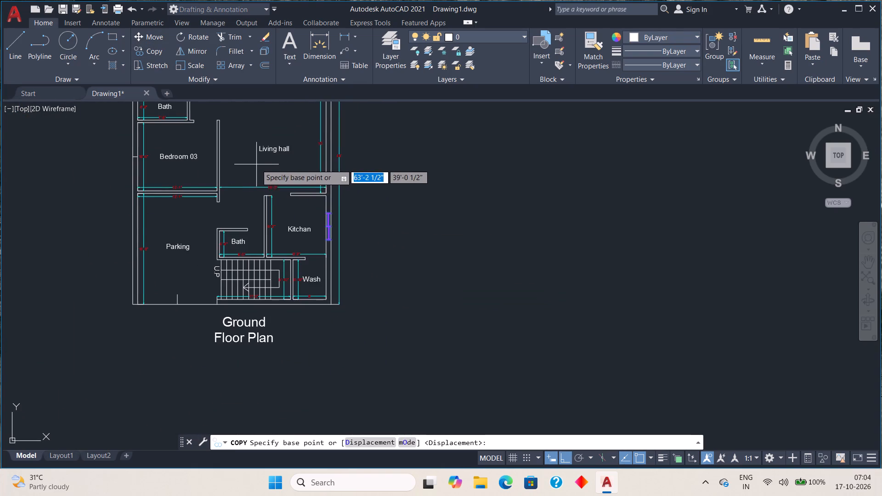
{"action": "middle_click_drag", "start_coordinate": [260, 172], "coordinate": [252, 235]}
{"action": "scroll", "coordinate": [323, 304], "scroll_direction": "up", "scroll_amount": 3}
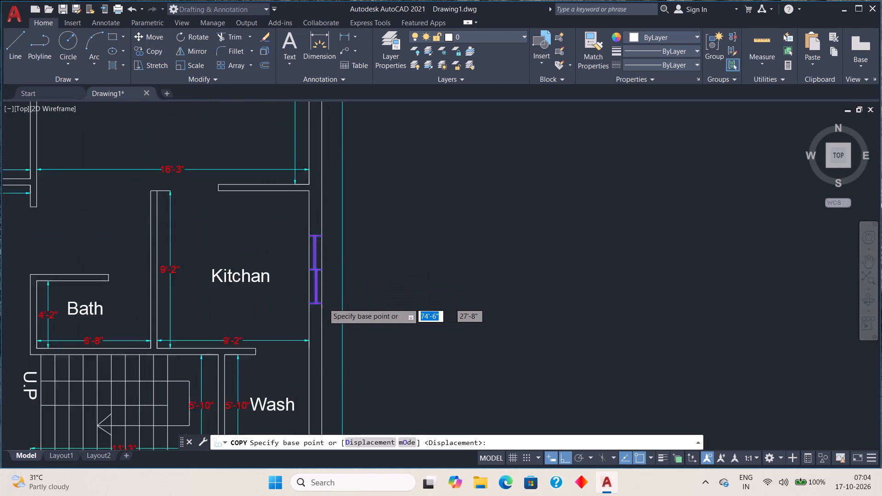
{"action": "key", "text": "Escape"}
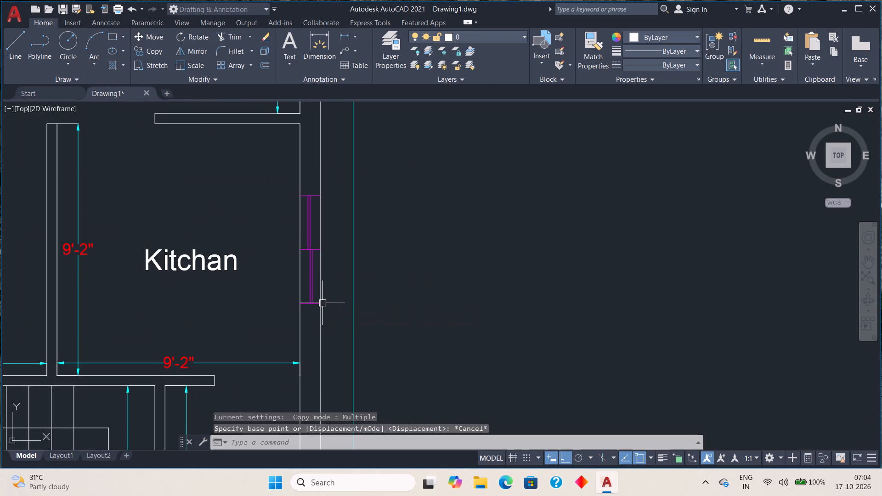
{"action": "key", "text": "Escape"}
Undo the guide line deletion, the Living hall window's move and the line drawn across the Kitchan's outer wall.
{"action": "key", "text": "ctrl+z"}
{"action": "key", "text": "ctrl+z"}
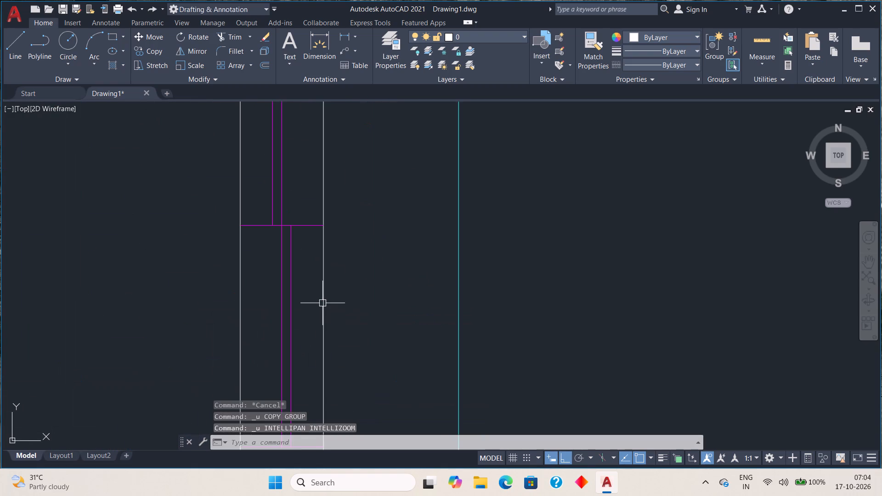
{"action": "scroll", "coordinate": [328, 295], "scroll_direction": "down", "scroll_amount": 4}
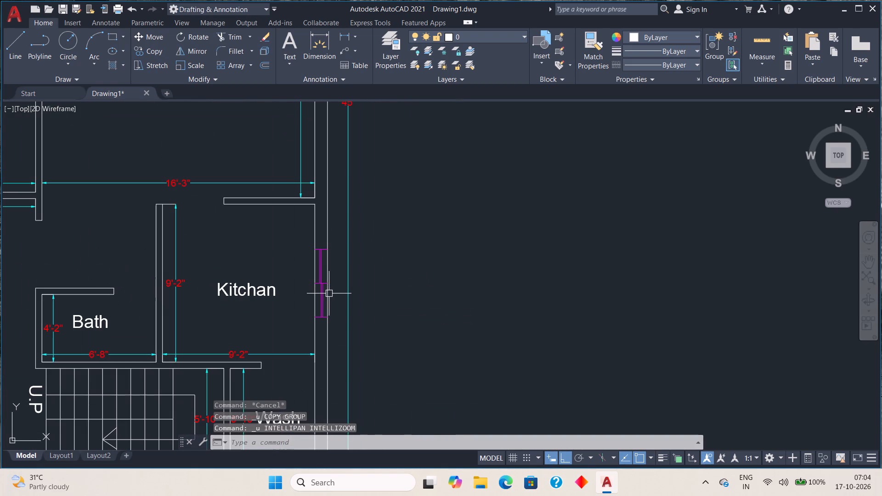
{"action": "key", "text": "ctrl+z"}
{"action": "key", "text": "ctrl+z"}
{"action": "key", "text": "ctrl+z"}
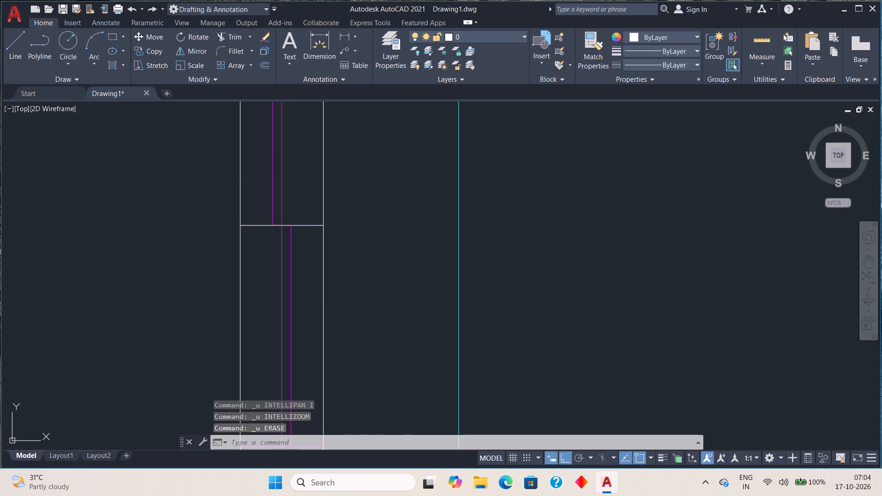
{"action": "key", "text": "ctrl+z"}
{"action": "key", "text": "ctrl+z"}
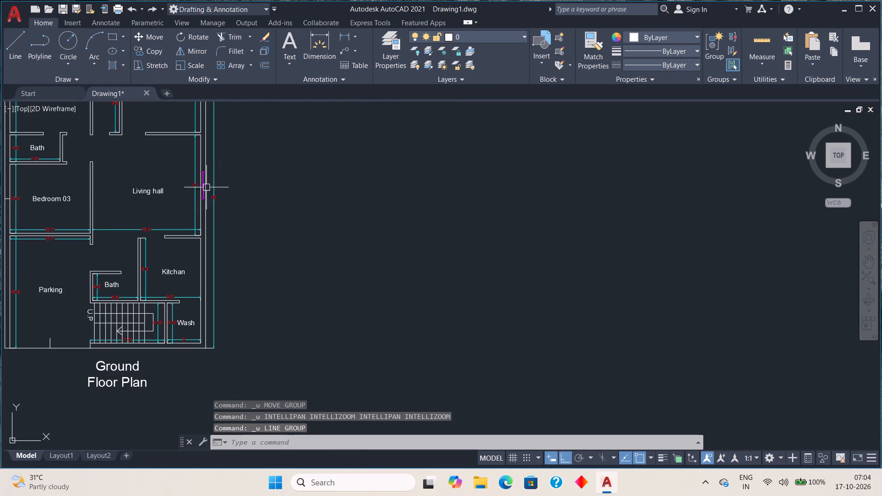
Copy the Living hall window from its middle line's inner end to the outer end of the guide line in Bedroom 03's outer wall.
{"action": "scroll", "coordinate": [197, 198], "scroll_direction": "up", "scroll_amount": 3}
{"action": "scroll", "coordinate": [196, 193], "scroll_direction": "down", "scroll_amount": 2}
{"action": "middle_click_drag", "start_coordinate": [210, 248], "coordinate": [300, 227]}
{"action": "scroll", "coordinate": [300, 227], "scroll_direction": "down", "scroll_amount": 1}
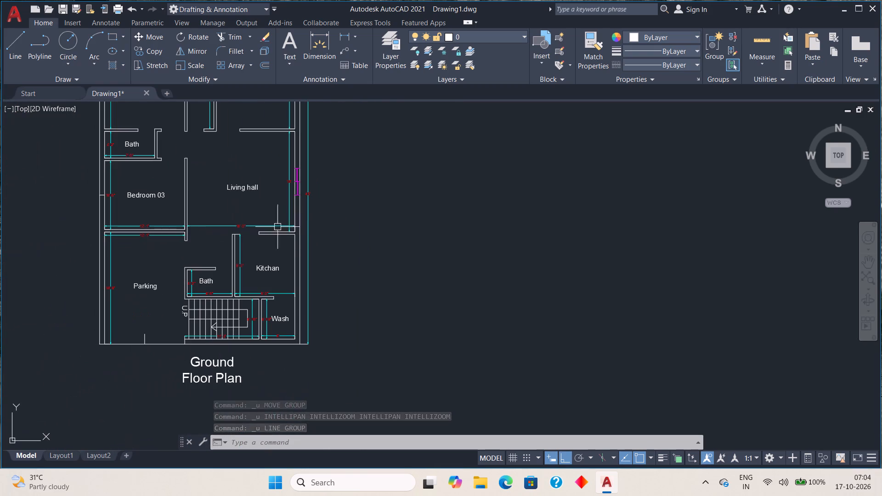
{"action": "middle_click_drag", "start_coordinate": [208, 196], "coordinate": [239, 227]}
{"action": "scroll", "coordinate": [323, 206], "scroll_direction": "up", "scroll_amount": 3}
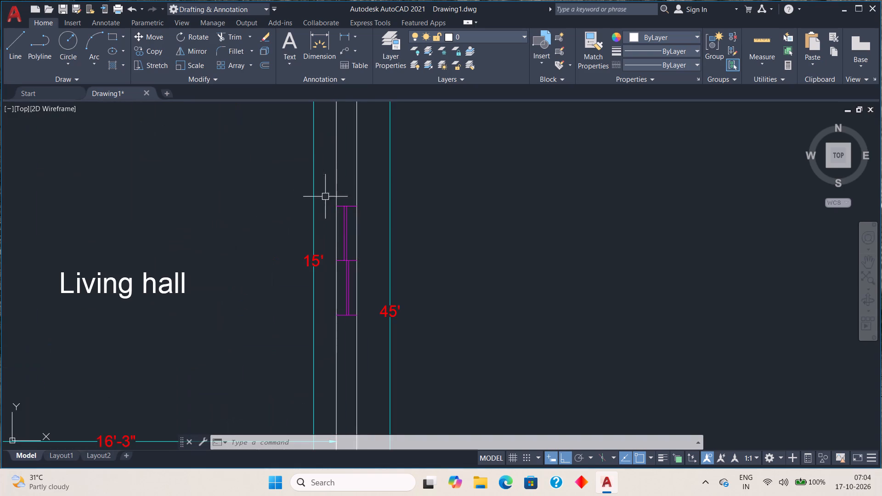
{"action": "left_click", "coordinate": [327, 194]}
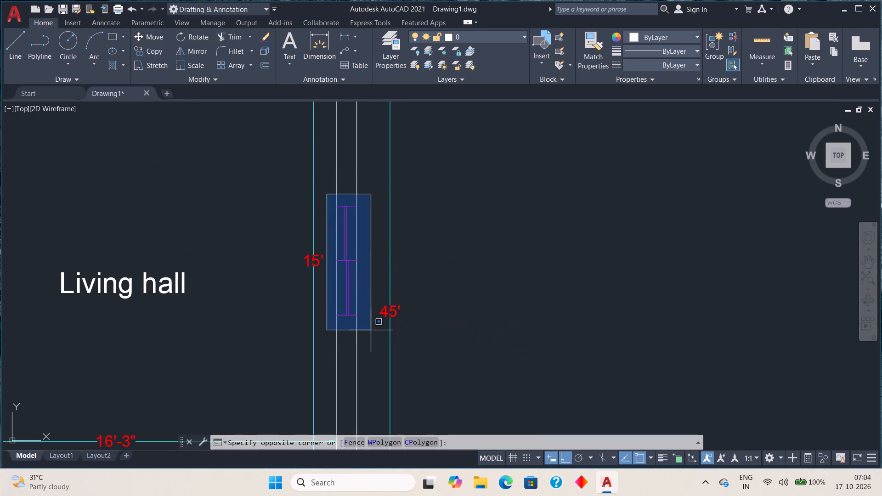
{"action": "left_click", "coordinate": [371, 330]}
{"action": "left_click", "coordinate": [143, 50]}
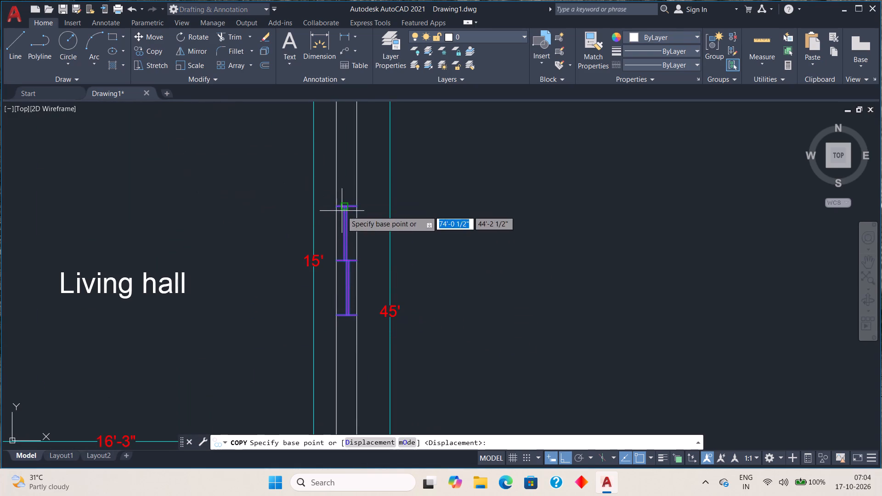
{"action": "left_click", "coordinate": [336, 260]}
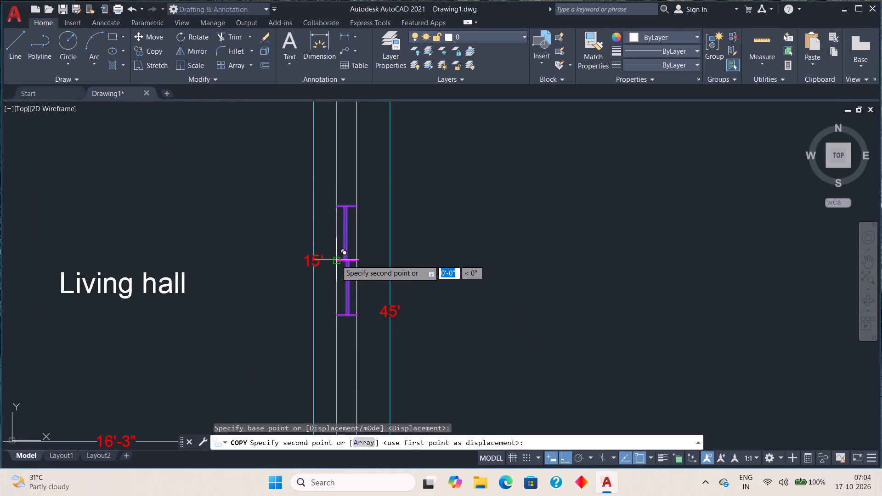
{"action": "scroll", "coordinate": [156, 257], "scroll_direction": "down", "scroll_amount": 2}
{"action": "scroll", "coordinate": [150, 254], "scroll_direction": "up", "scroll_amount": 1}
{"action": "middle_click_drag", "start_coordinate": [154, 255], "coordinate": [432, 254]}
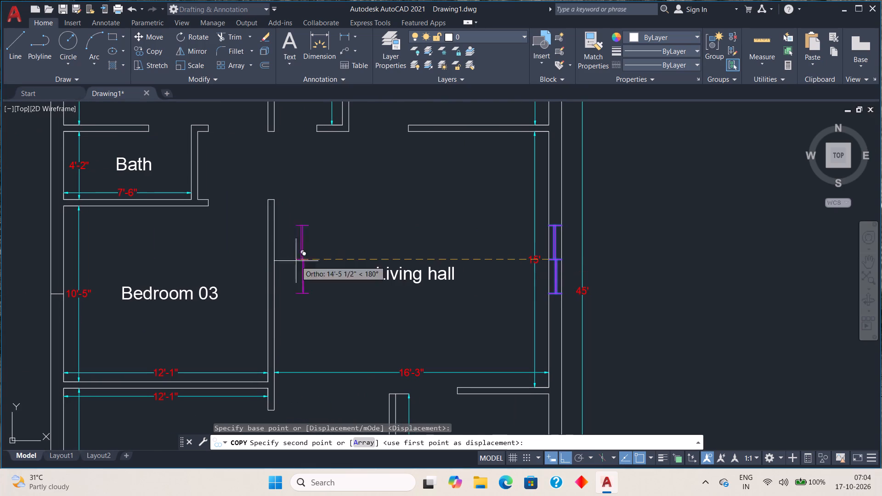
{"action": "scroll", "coordinate": [59, 300], "scroll_direction": "up", "scroll_amount": 3}
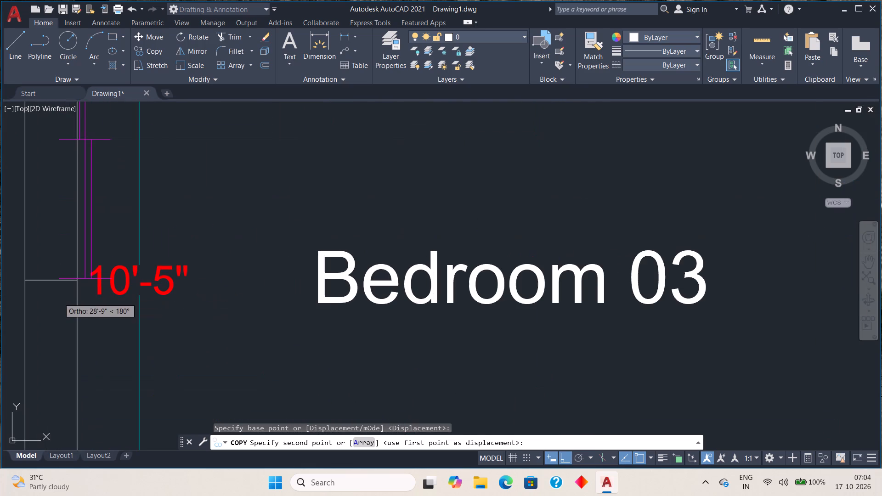
{"action": "left_click", "coordinate": [25, 282]}
{"action": "key", "text": "Escape"}
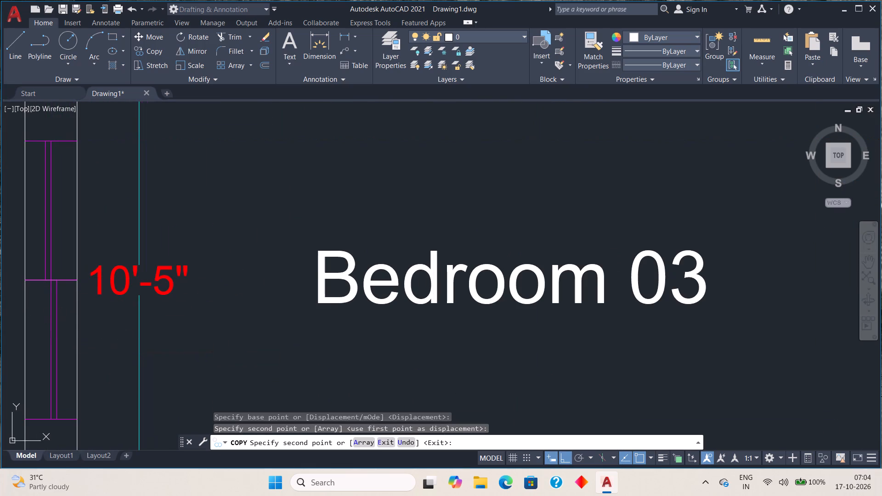
{"action": "scroll", "coordinate": [60, 286], "scroll_direction": "up", "scroll_amount": 4}
{"action": "left_click", "coordinate": [94, 248]}
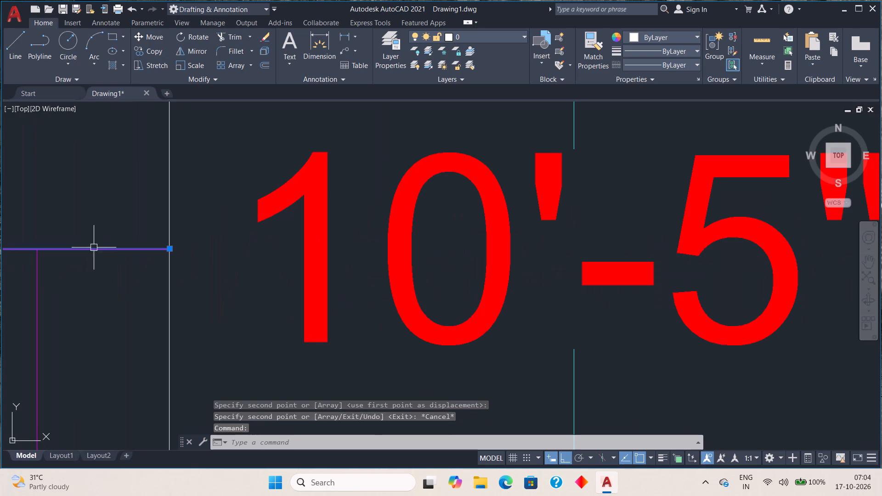
{"action": "scroll", "coordinate": [98, 262], "scroll_direction": "down", "scroll_amount": 7}
{"action": "scroll", "coordinate": [123, 296], "scroll_direction": "down", "scroll_amount": 1}
{"action": "key", "text": "Escape"}
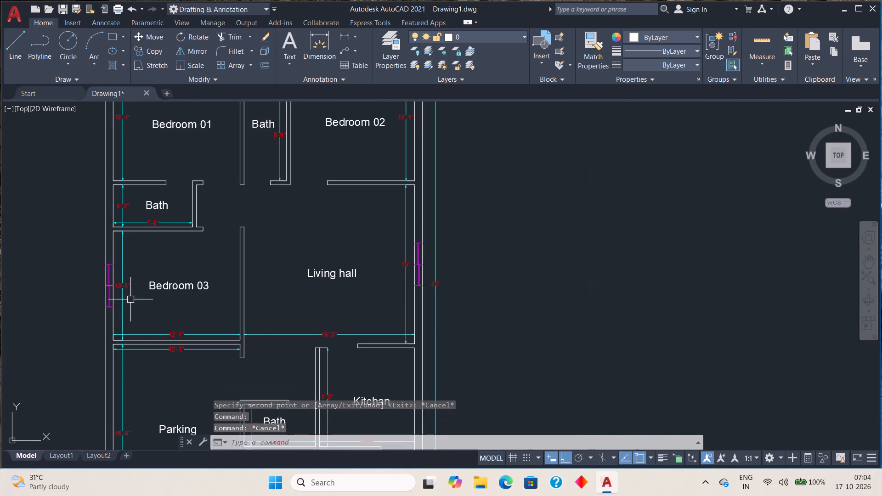
Draw a horizontal line across the Kitchan's outer wall, starting at the midpoint of the wall's inner line.
{"action": "middle_click_drag", "start_coordinate": [270, 293], "coordinate": [100, 179]}
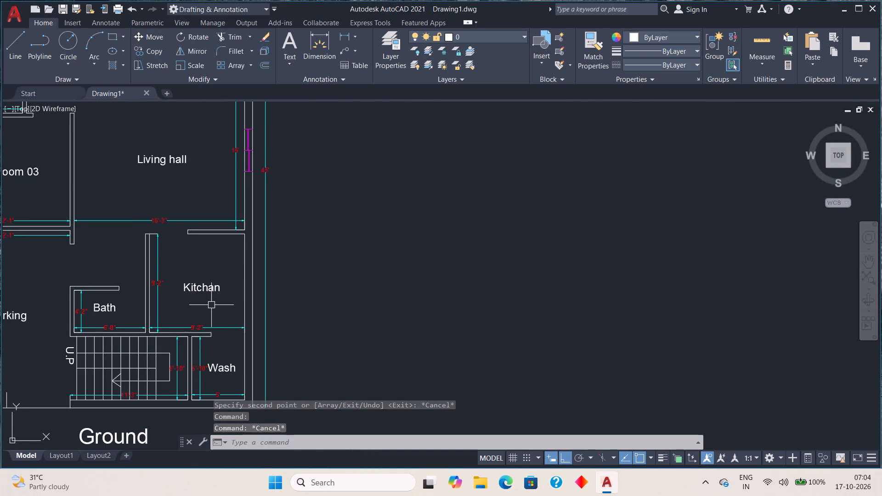
{"action": "middle_click_drag", "start_coordinate": [211, 268], "coordinate": [201, 229]}
{"action": "key", "text": "Escape"}
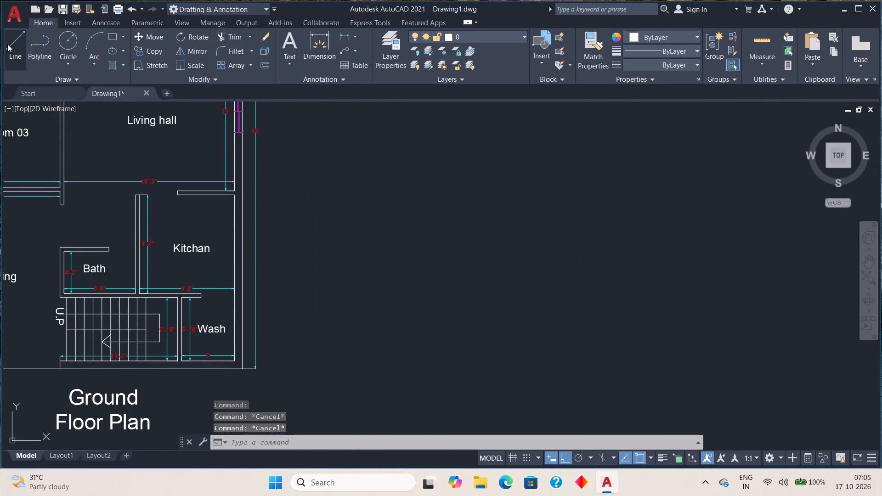
{"action": "left_click", "coordinate": [7, 44]}
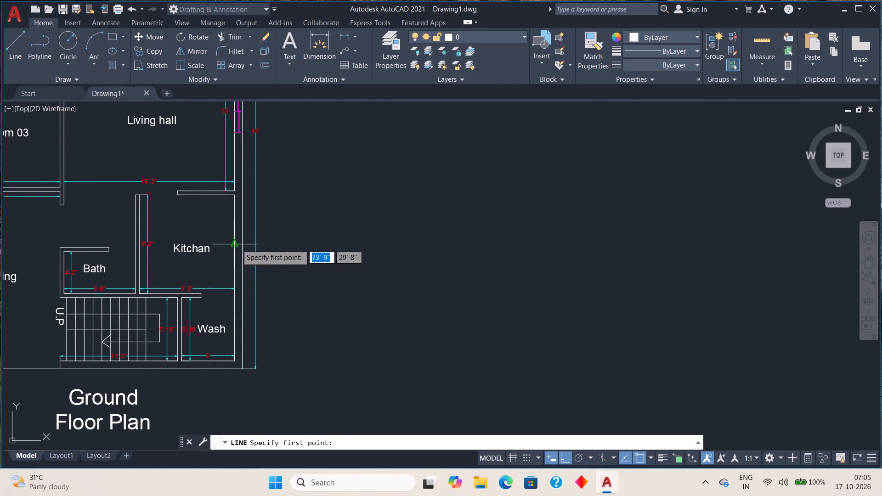
{"action": "left_click", "coordinate": [236, 239]}
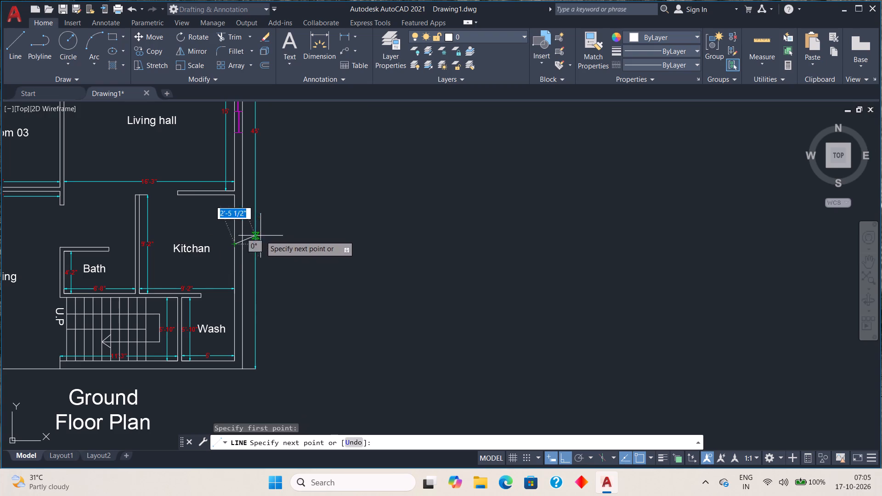
{"action": "left_click", "coordinate": [243, 245]}
{"action": "key", "text": "Escape"}
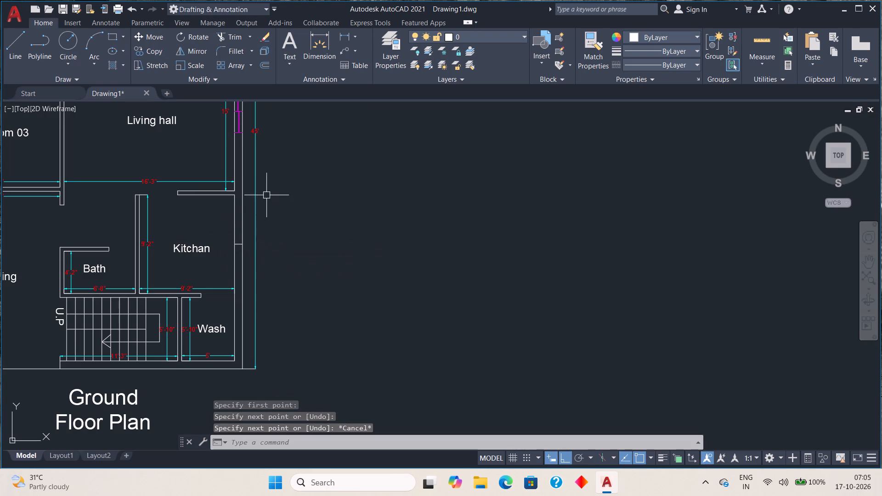
Copy the Living hall window from its middle line's inner end to the inner end of the Kitchan wall's guide line.
{"action": "middle_click_drag", "start_coordinate": [243, 179], "coordinate": [249, 262]}
{"action": "scroll", "coordinate": [239, 171], "scroll_direction": "up", "scroll_amount": 3}
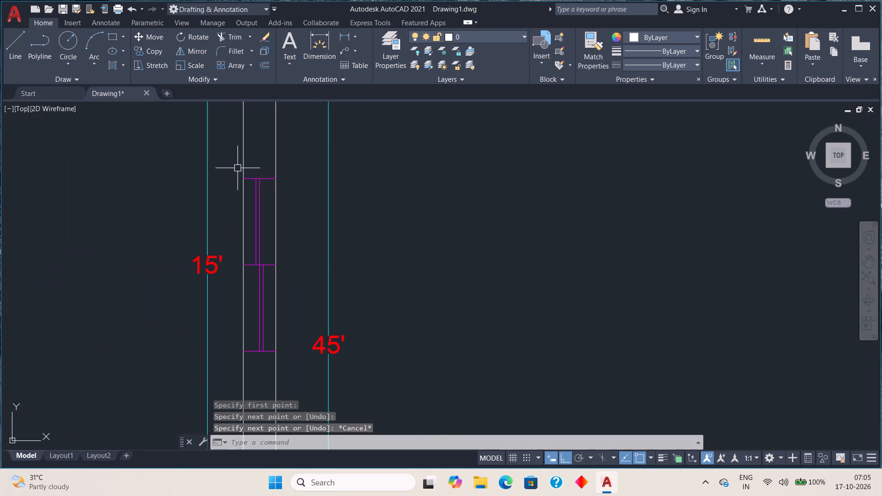
{"action": "left_click", "coordinate": [234, 167]}
{"action": "left_click", "coordinate": [286, 365]}
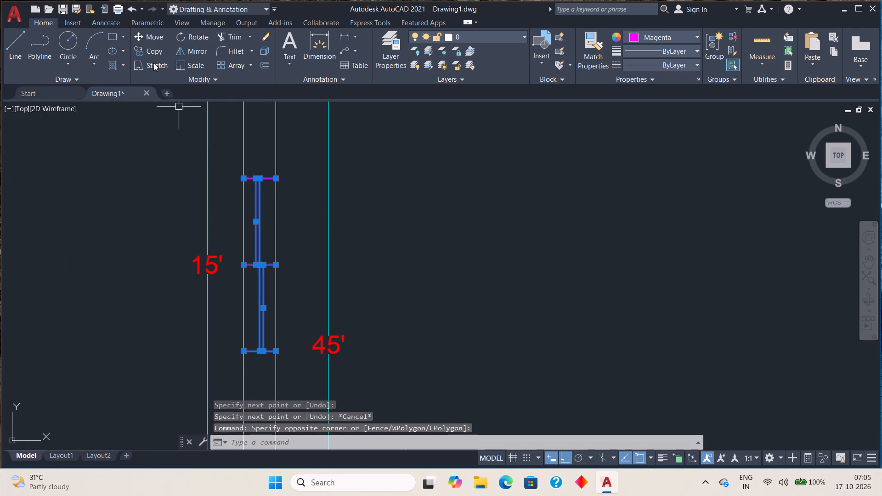
{"action": "left_click", "coordinate": [158, 53]}
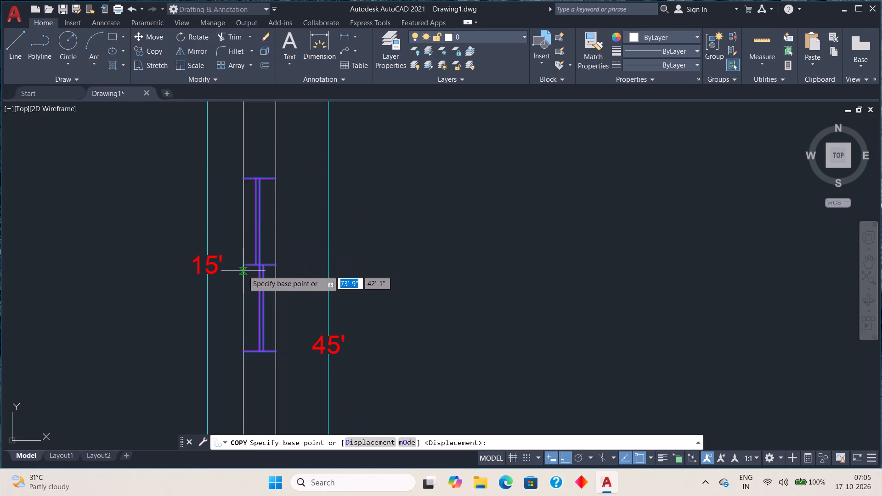
{"action": "left_click", "coordinate": [243, 266]}
{"action": "scroll", "coordinate": [241, 287], "scroll_direction": "down", "scroll_amount": 3}
{"action": "middle_click_drag", "start_coordinate": [242, 316], "coordinate": [242, 305]}
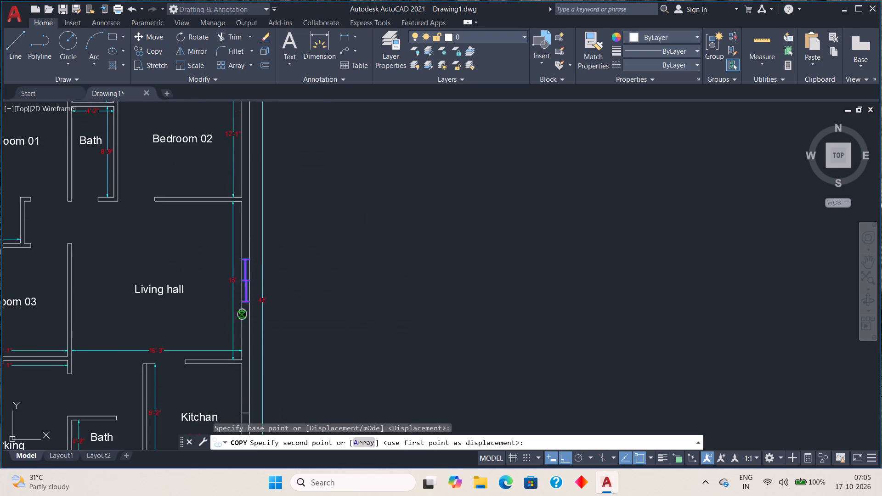
{"action": "middle_click_drag", "start_coordinate": [242, 305], "coordinate": [253, 140]}
{"action": "scroll", "coordinate": [247, 241], "scroll_direction": "up", "scroll_amount": 4}
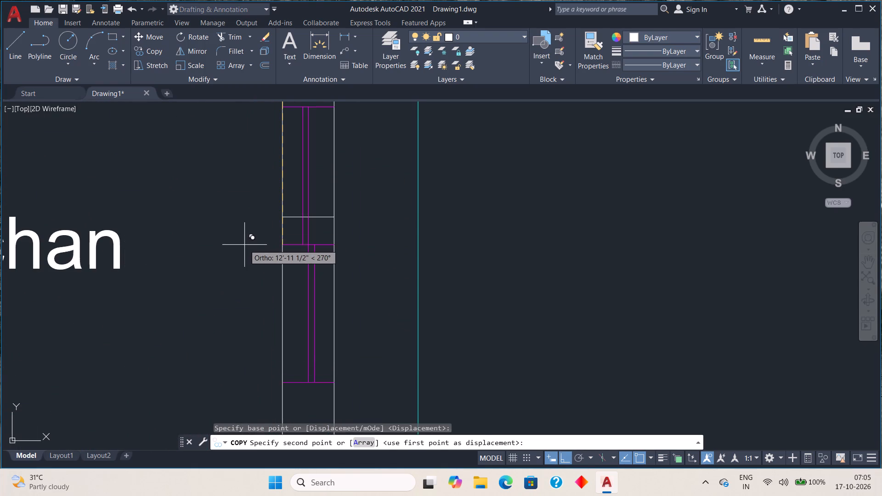
{"action": "left_click", "coordinate": [285, 214]}
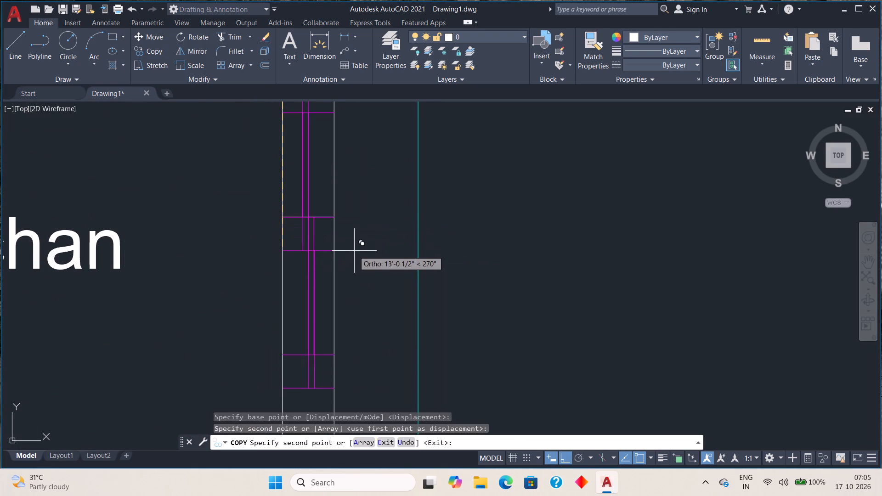
{"action": "key", "text": "Escape"}
Draw a horizontal line across the outer wall of the Bath between Bedroom 01 and Bedroom 03, starting at the inner line's midpoint.
{"action": "scroll", "coordinate": [337, 225], "scroll_direction": "down", "scroll_amount": 5}
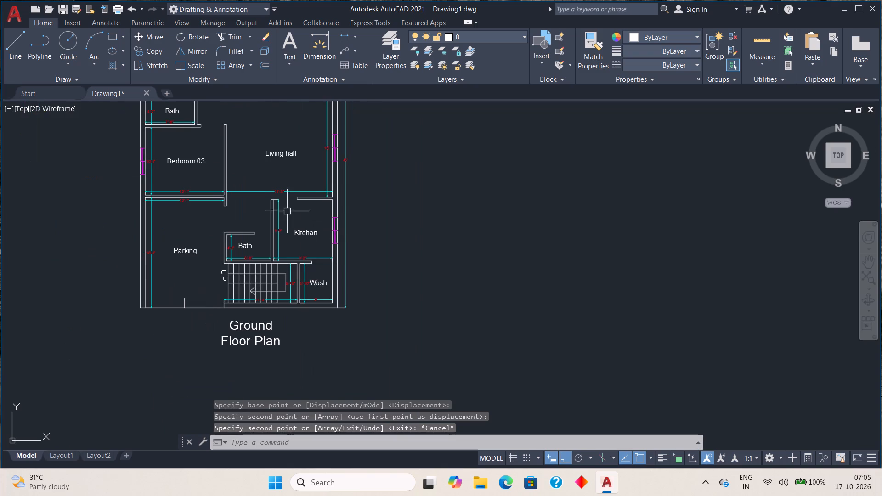
{"action": "middle_click_drag", "start_coordinate": [286, 215], "coordinate": [317, 278]}
{"action": "middle_click_drag", "start_coordinate": [280, 214], "coordinate": [288, 250]}
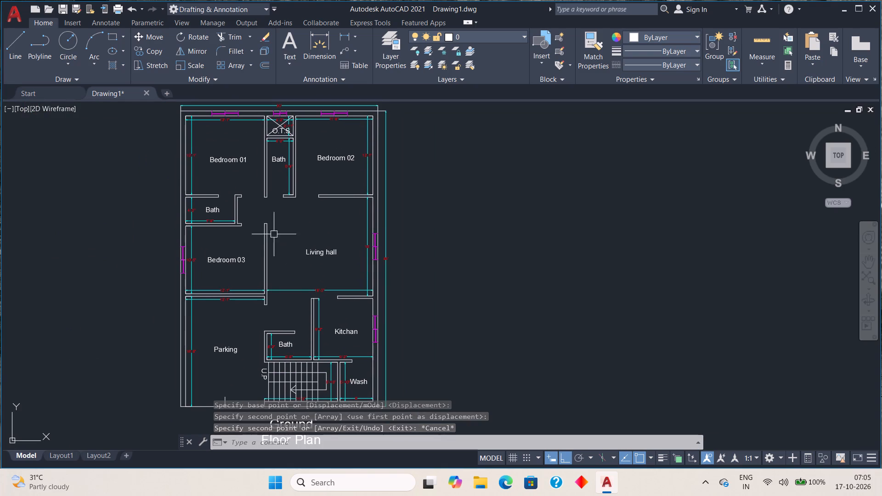
{"action": "scroll", "coordinate": [189, 207], "scroll_direction": "up", "scroll_amount": 3}
{"action": "middle_click_drag", "start_coordinate": [184, 209], "coordinate": [255, 220]}
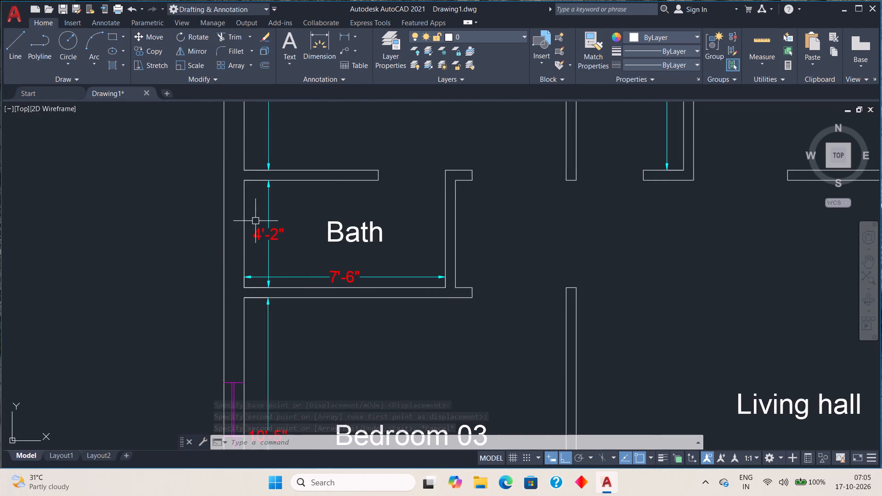
{"action": "scroll", "coordinate": [255, 221], "scroll_direction": "down", "scroll_amount": 2}
{"action": "scroll", "coordinate": [289, 252], "scroll_direction": "down", "scroll_amount": 1}
{"action": "middle_click_drag", "start_coordinate": [316, 214], "coordinate": [311, 236]}
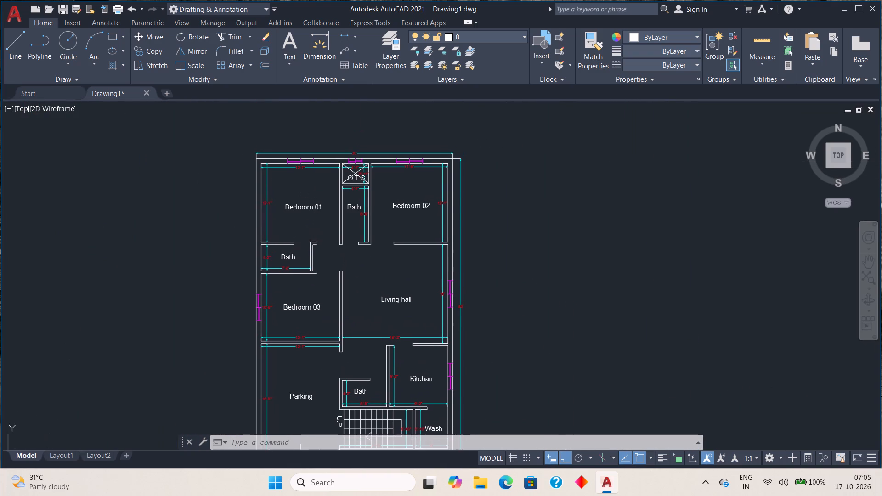
{"action": "scroll", "coordinate": [361, 185], "scroll_direction": "up", "scroll_amount": 4}
{"action": "scroll", "coordinate": [342, 196], "scroll_direction": "down", "scroll_amount": 3}
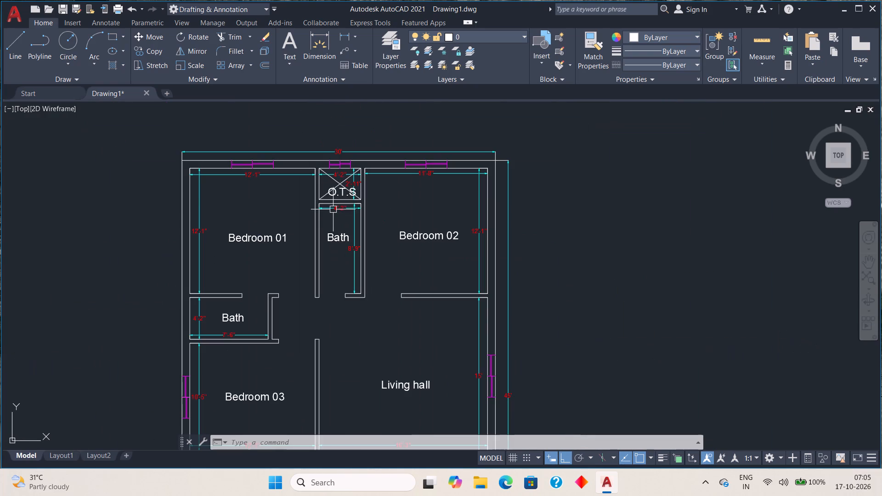
{"action": "middle_click_drag", "start_coordinate": [331, 254], "coordinate": [338, 210]}
{"action": "middle_click_drag", "start_coordinate": [228, 259], "coordinate": [249, 248]}
{"action": "left_click", "coordinate": [14, 49]}
{"action": "scroll", "coordinate": [230, 265], "scroll_direction": "up", "scroll_amount": 3}
{"action": "left_click", "coordinate": [180, 257]}
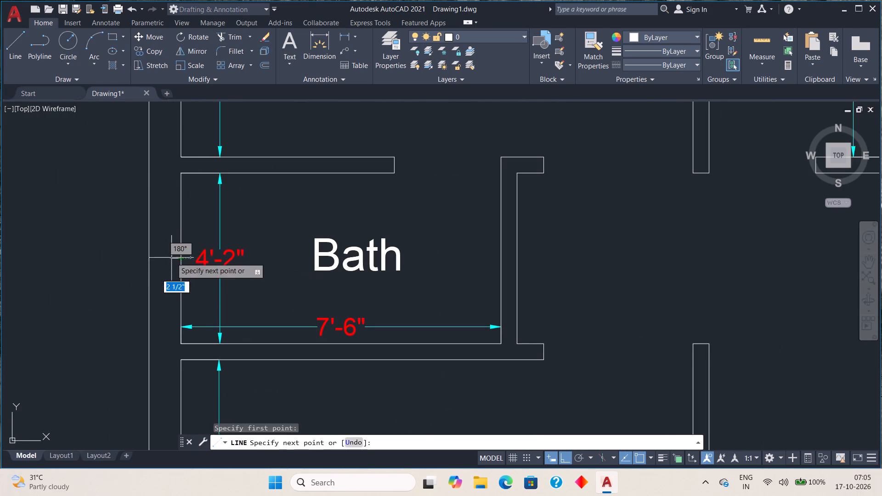
{"action": "left_click", "coordinate": [146, 259]}
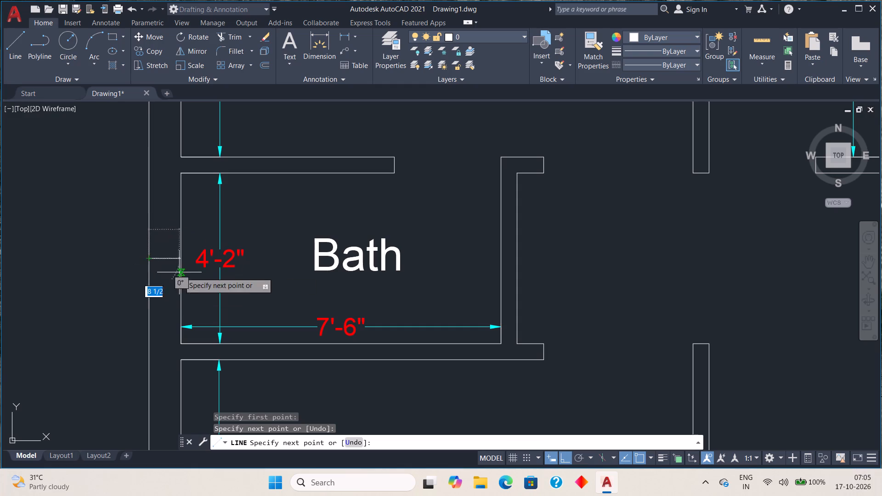
{"action": "key", "text": "Escape"}
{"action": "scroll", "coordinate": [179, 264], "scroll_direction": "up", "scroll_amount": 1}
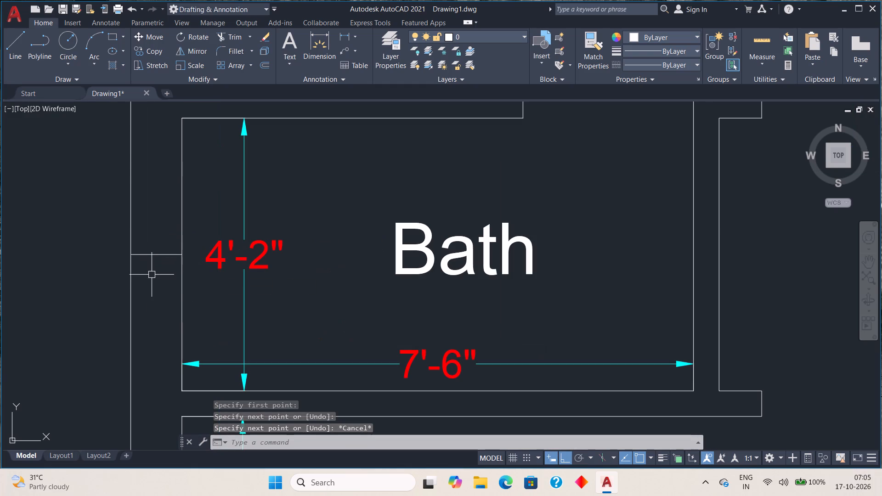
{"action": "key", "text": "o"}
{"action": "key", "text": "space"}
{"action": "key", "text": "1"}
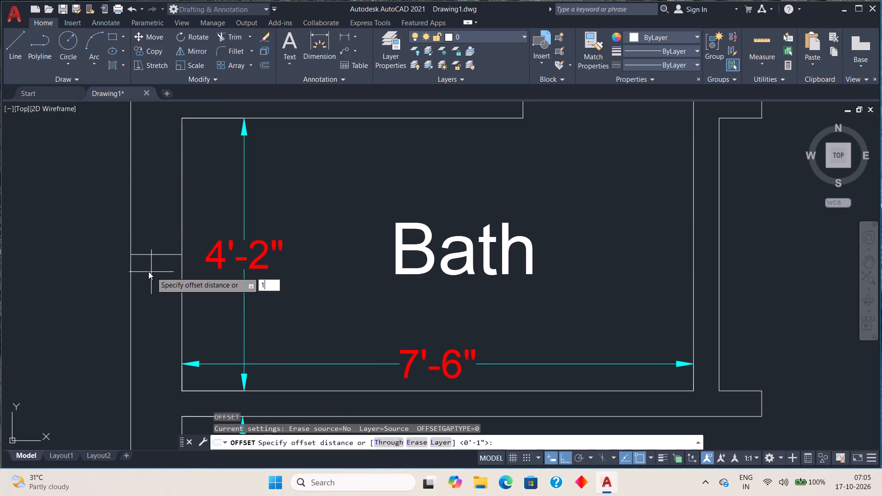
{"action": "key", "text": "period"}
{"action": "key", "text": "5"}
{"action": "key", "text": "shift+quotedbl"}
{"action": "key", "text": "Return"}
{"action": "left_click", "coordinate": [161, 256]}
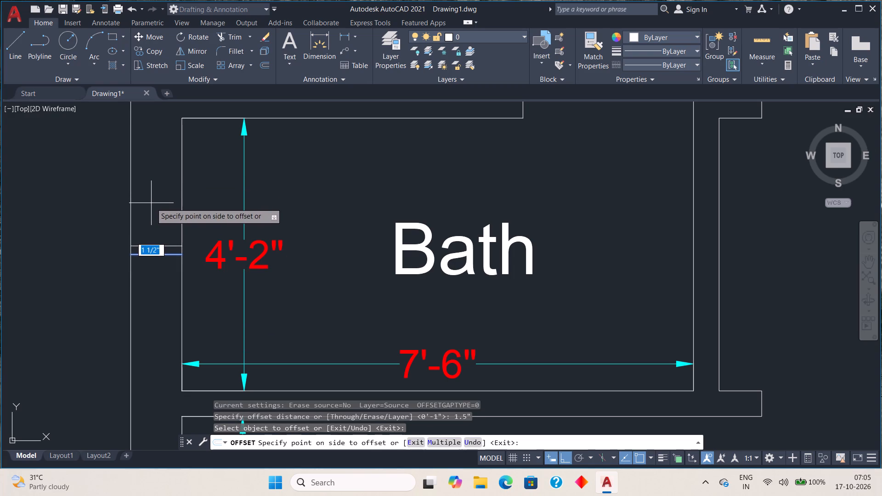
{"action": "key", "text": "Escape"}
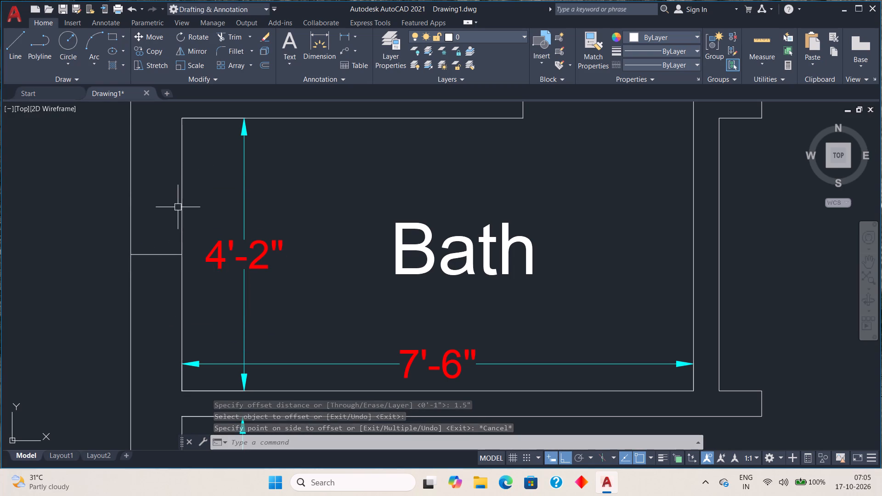
Draw a horizontal line across the Bath's outer wall, about 10" above the midpoint guide line.
{"action": "left_click", "coordinate": [11, 43]}
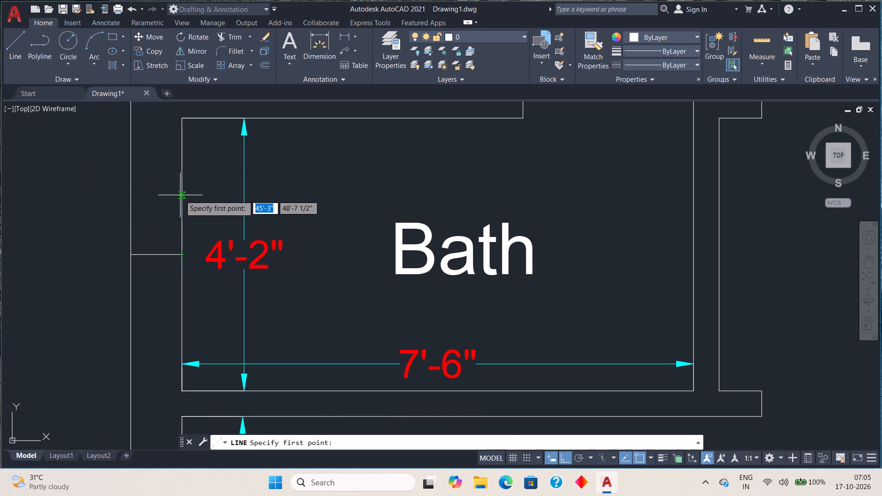
{"action": "left_click", "coordinate": [180, 199]}
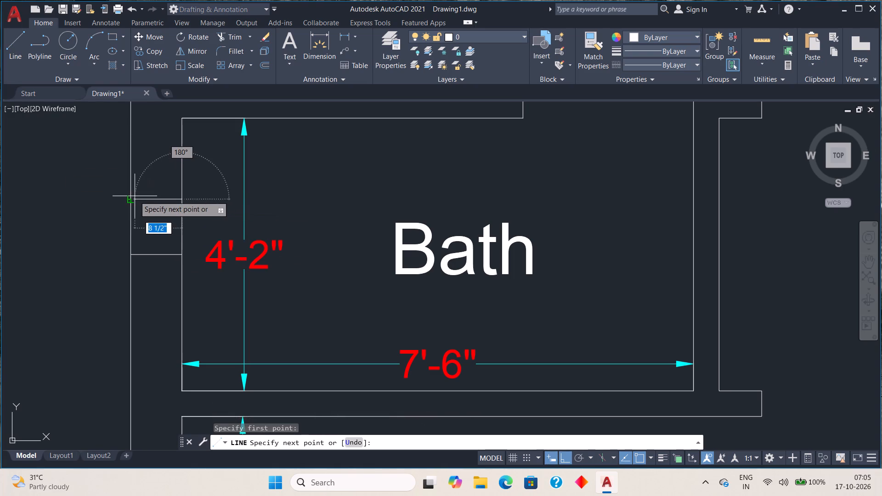
{"action": "left_click", "coordinate": [129, 198]}
{"action": "key", "text": "Escape"}
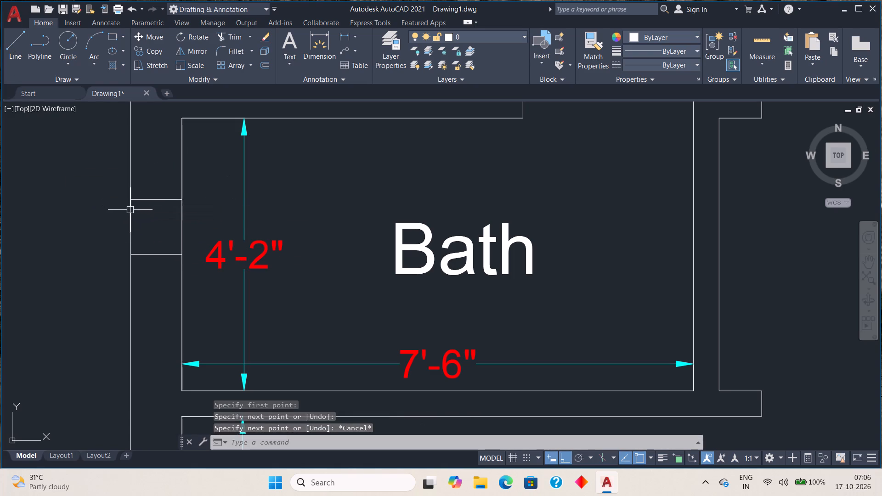
Mirror the new horizontal line about the midpoint guide line in the Bath's outer wall, keeping the source line.
{"action": "left_click", "coordinate": [170, 200]}
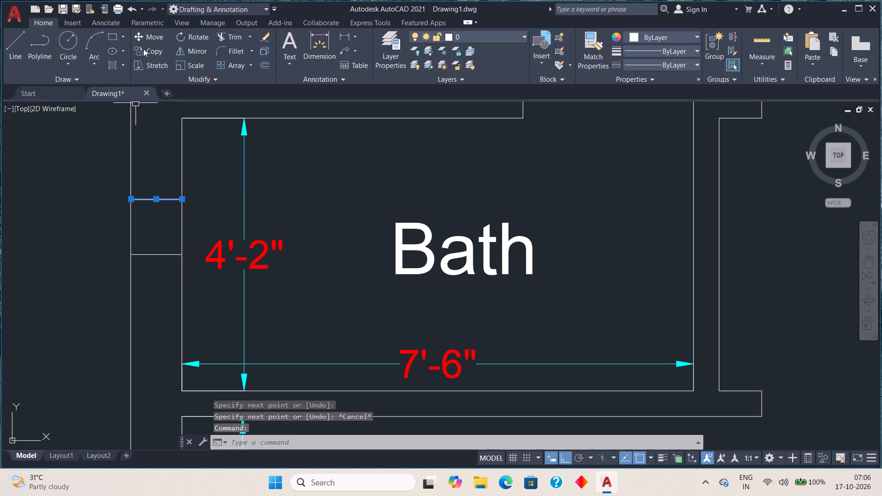
{"action": "left_click", "coordinate": [198, 52]}
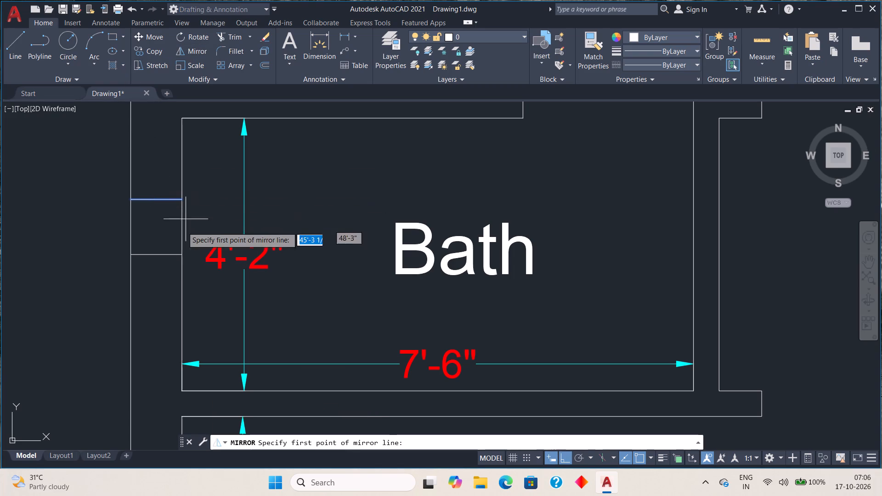
{"action": "left_click", "coordinate": [184, 253]}
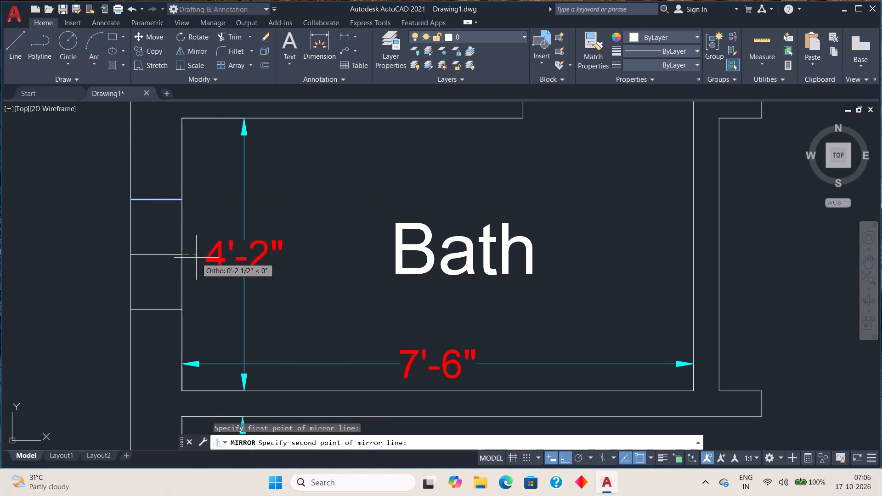
{"action": "left_click", "coordinate": [196, 258]}
{"action": "left_click_drag", "start_coordinate": [213, 294], "coordinate": [196, 257]}
{"action": "key", "text": "Escape"}
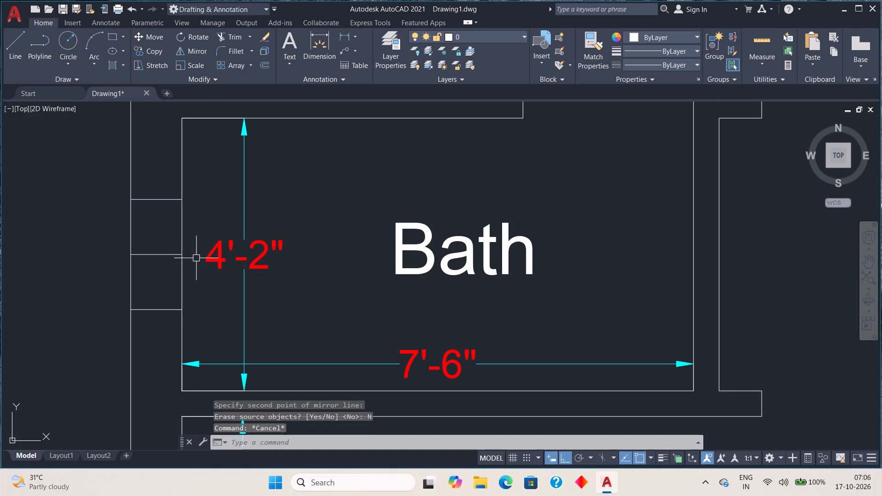
Draw a vertical line about 1'-7 1/2" long joining the midpoints of the upper and lower lines in the Bath's outer wall.
{"action": "scroll", "coordinate": [196, 258], "scroll_direction": "down", "scroll_amount": 1}
{"action": "scroll", "coordinate": [218, 85], "scroll_direction": "down", "scroll_amount": 2}
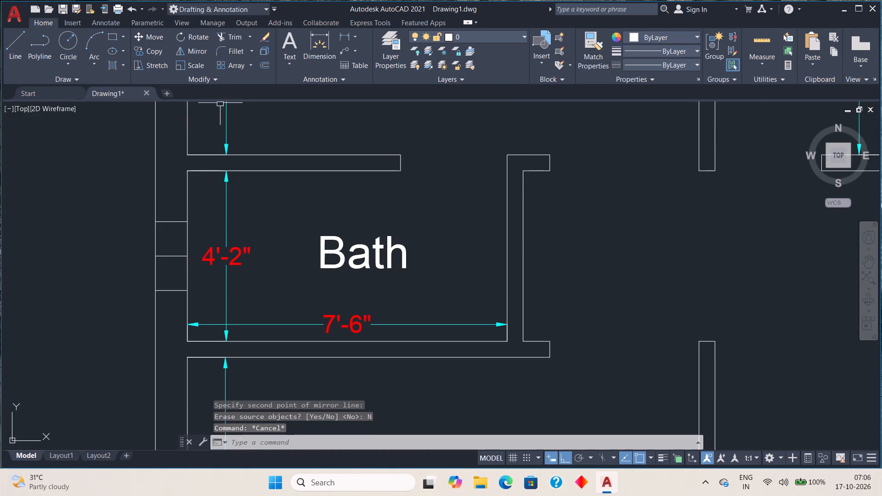
{"action": "left_click", "coordinate": [18, 42]}
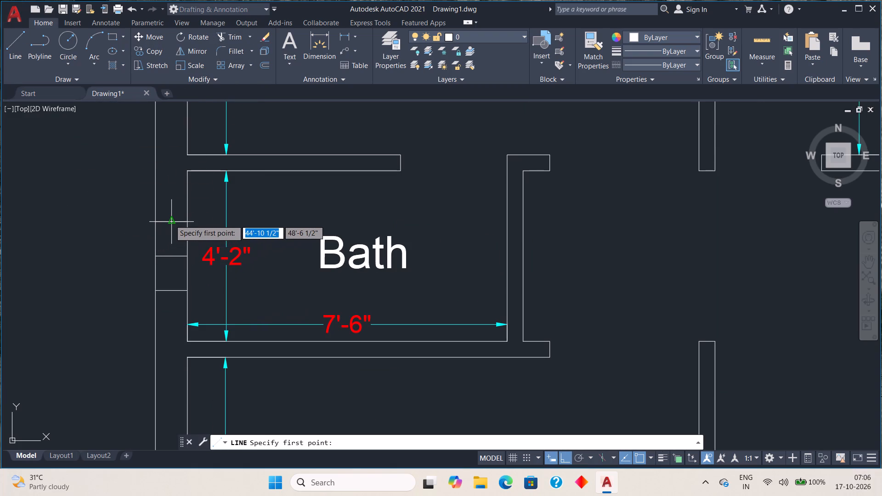
{"action": "left_click", "coordinate": [170, 220]}
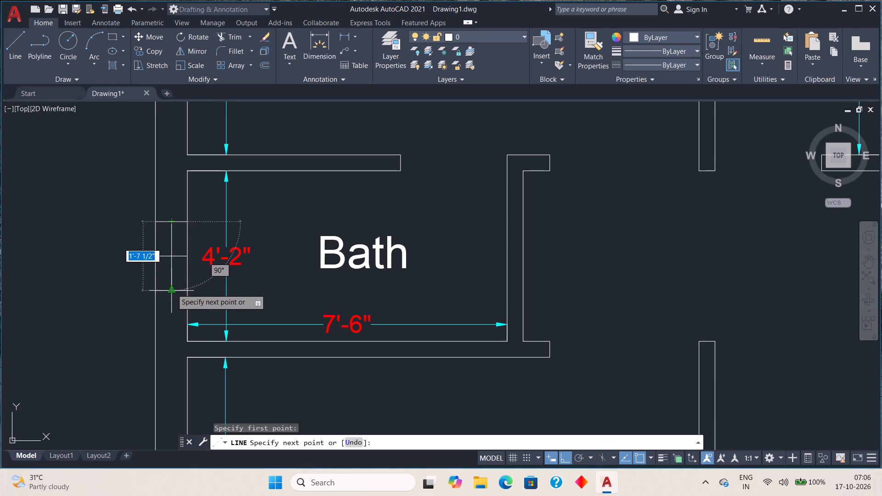
{"action": "left_click", "coordinate": [172, 289]}
{"action": "key", "text": "Escape"}
Offset the Bath window's vertical centre line by 1" to both sides.
{"action": "scroll", "coordinate": [170, 265], "scroll_direction": "up", "scroll_amount": 2}
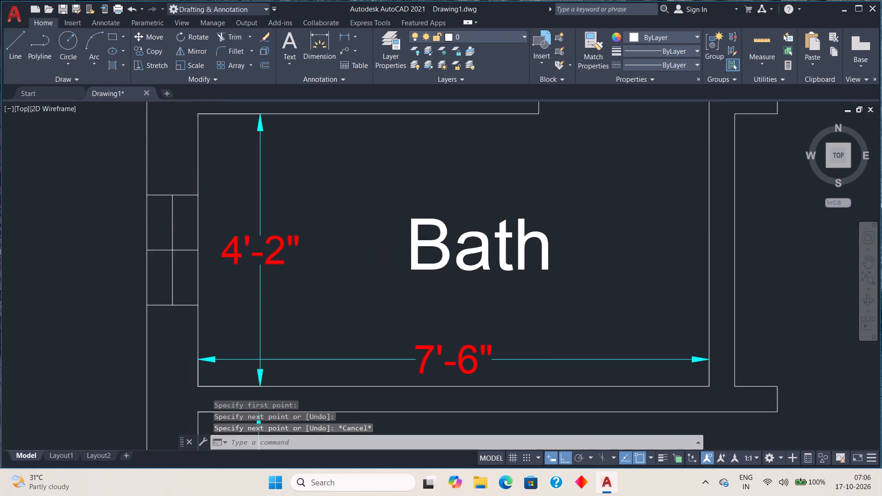
{"action": "key", "text": "o"}
{"action": "key", "text": "space"}
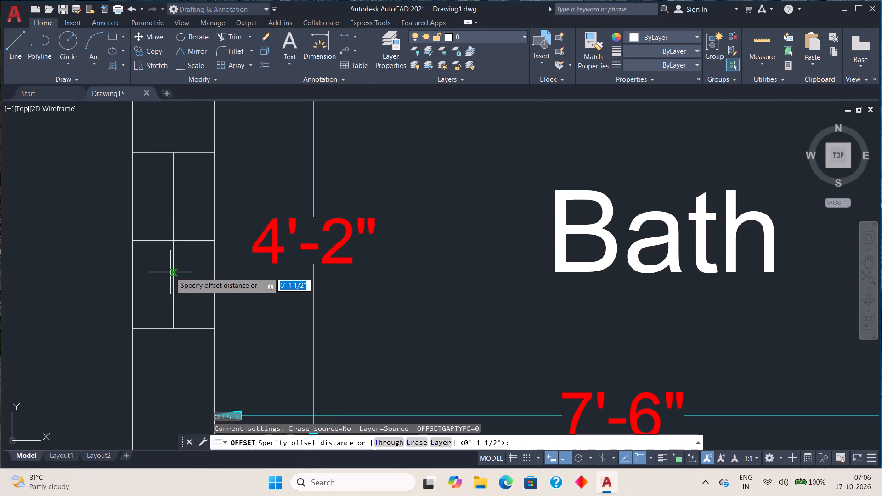
{"action": "key", "text": "1"}
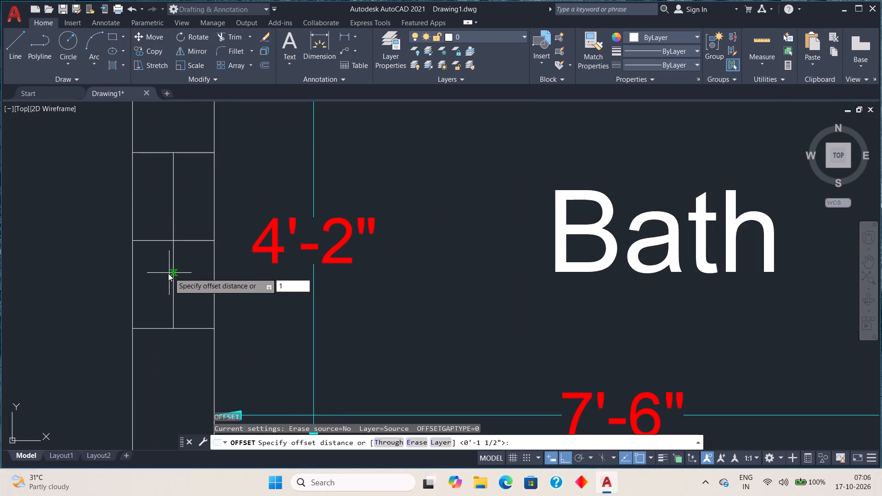
{"action": "key", "text": "shift+quotedbl"}
{"action": "key", "text": "Return"}
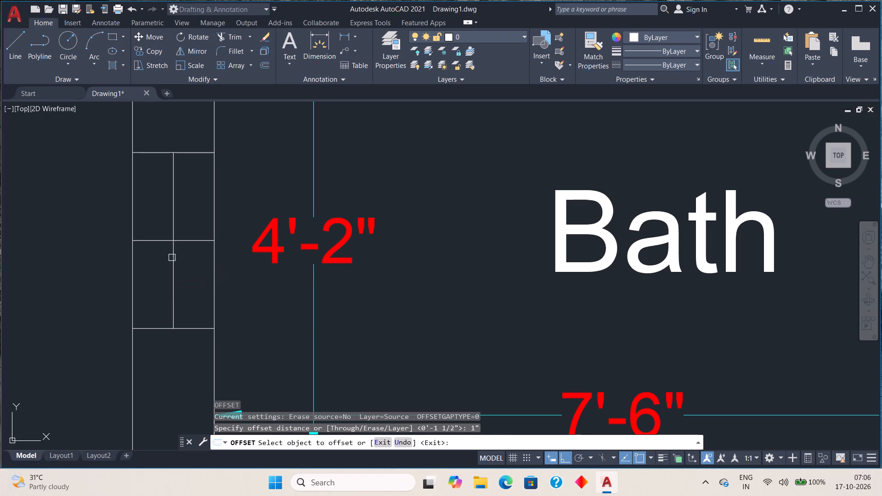
{"action": "left_click", "coordinate": [172, 258]}
{"action": "left_click", "coordinate": [185, 261]}
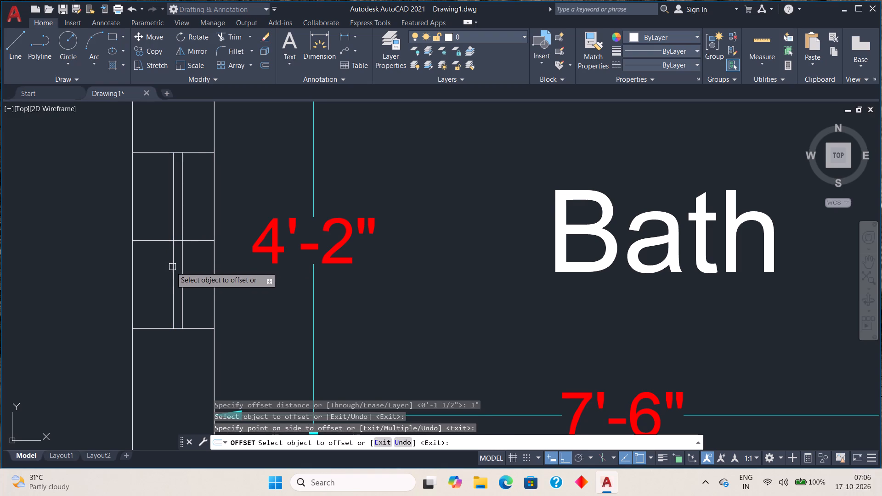
{"action": "left_click", "coordinate": [171, 267]}
{"action": "left_click", "coordinate": [147, 267]}
{"action": "key", "text": "Escape"}
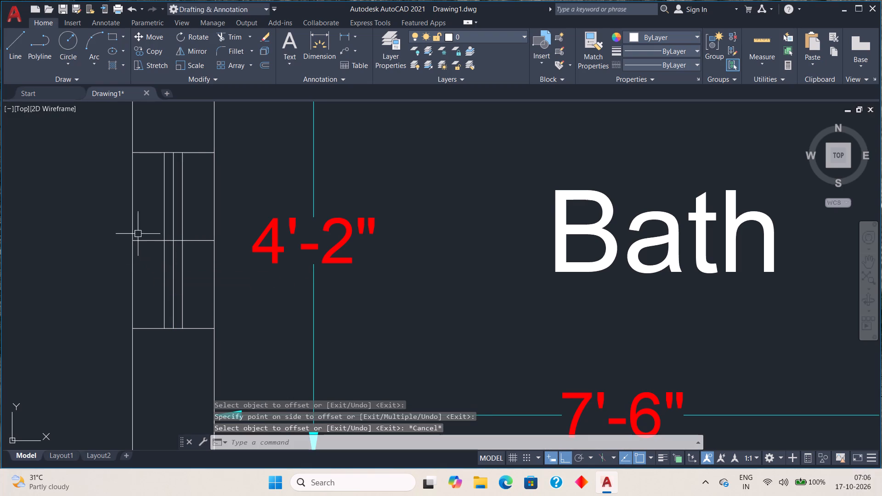
Trim the upper half of the Bath window's inner offset line and the lower half of its outer offset line.
{"action": "left_click", "coordinate": [228, 39]}
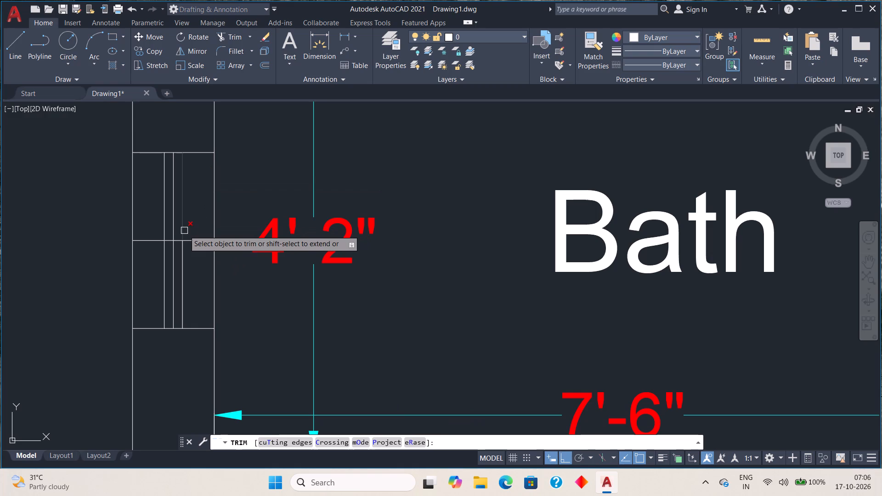
{"action": "left_click", "coordinate": [184, 231]}
{"action": "left_click", "coordinate": [164, 260]}
{"action": "scroll", "coordinate": [247, 257], "scroll_direction": "down", "scroll_amount": 2}
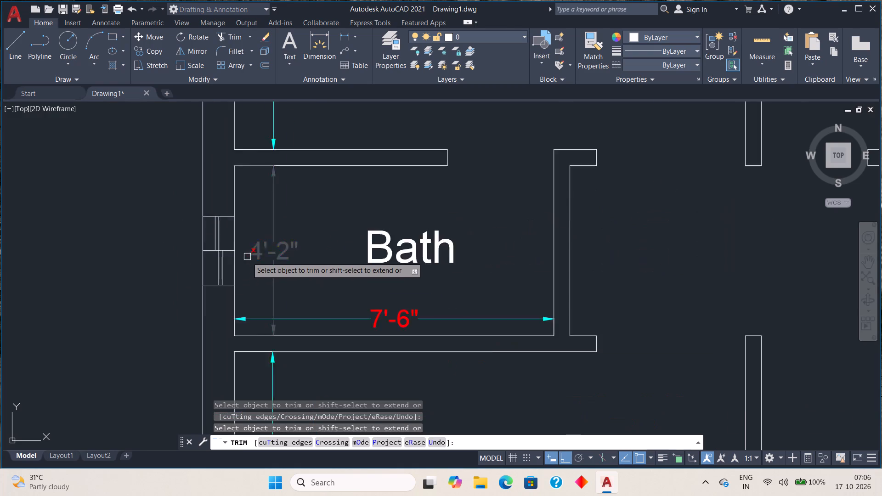
{"action": "scroll", "coordinate": [247, 257], "scroll_direction": "down", "scroll_amount": 3}
{"action": "key", "text": "Escape"}
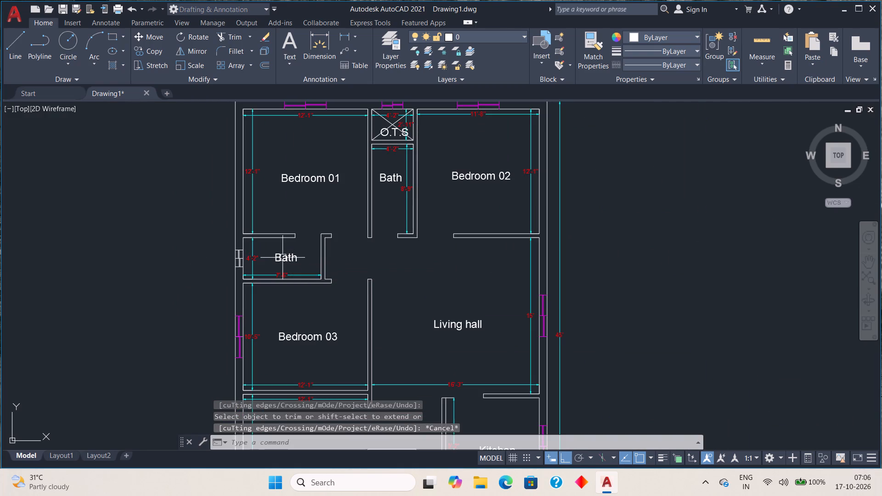
{"action": "key", "text": "Escape"}
Change the colour of all the Bath window lines to magenta.
{"action": "scroll", "coordinate": [257, 261], "scroll_direction": "up", "scroll_amount": 3}
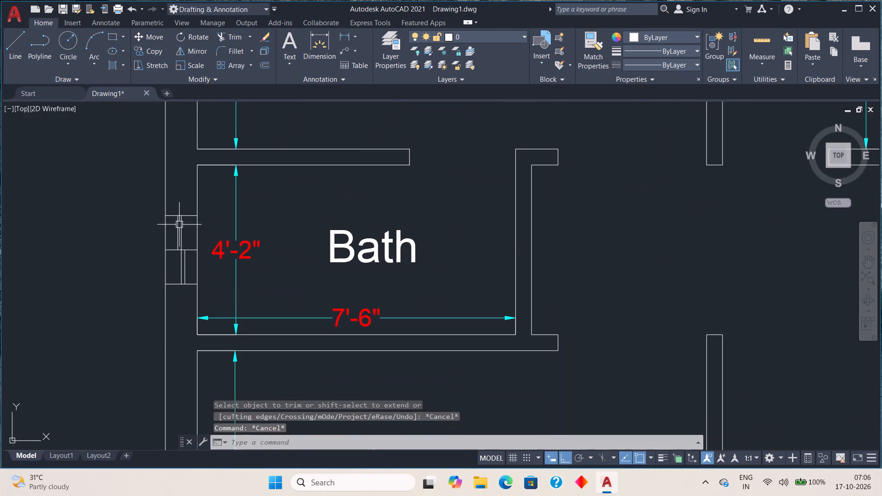
{"action": "left_click", "coordinate": [131, 191]}
{"action": "left_click", "coordinate": [209, 305]}
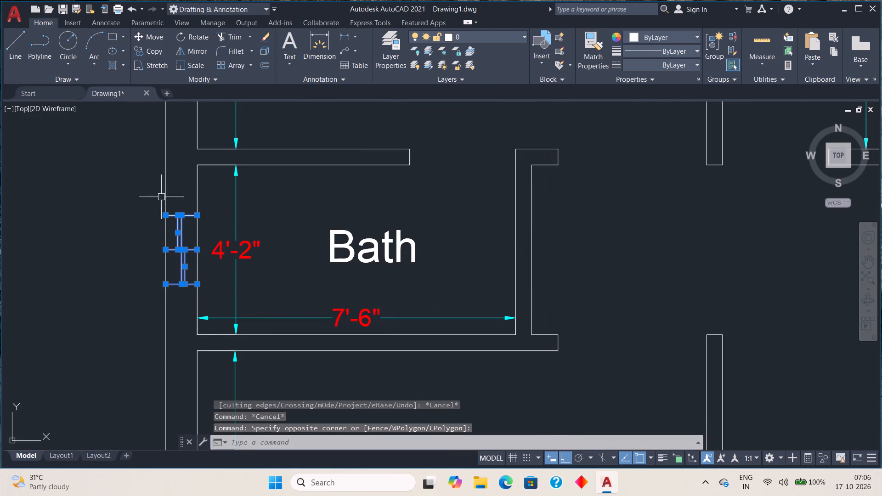
{"action": "left_click", "coordinate": [695, 38]}
{"action": "left_click", "coordinate": [693, 156]}
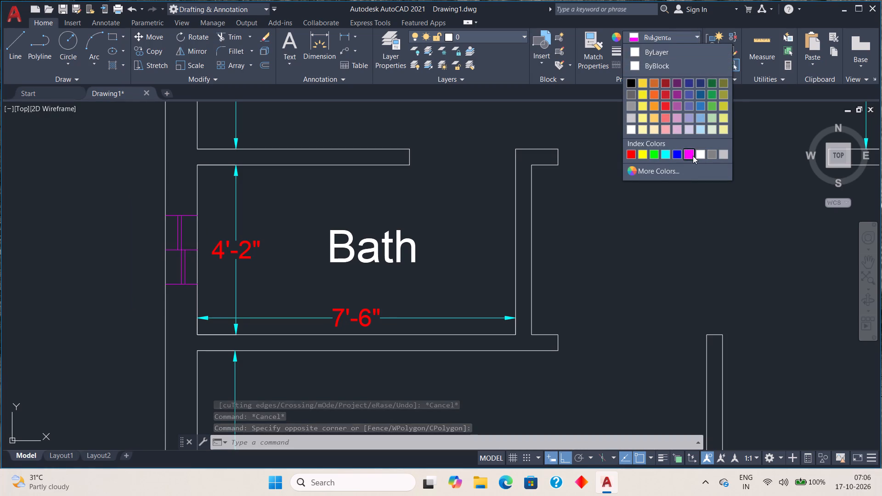
{"action": "key", "text": "Escape"}
Copy the Bath window from its upper line's inner end into the Bath between Bedroom 01 and Bedroom 02, with Ortho off.
{"action": "scroll", "coordinate": [330, 212], "scroll_direction": "down", "scroll_amount": 2}
{"action": "middle_click_drag", "start_coordinate": [303, 227], "coordinate": [294, 219]}
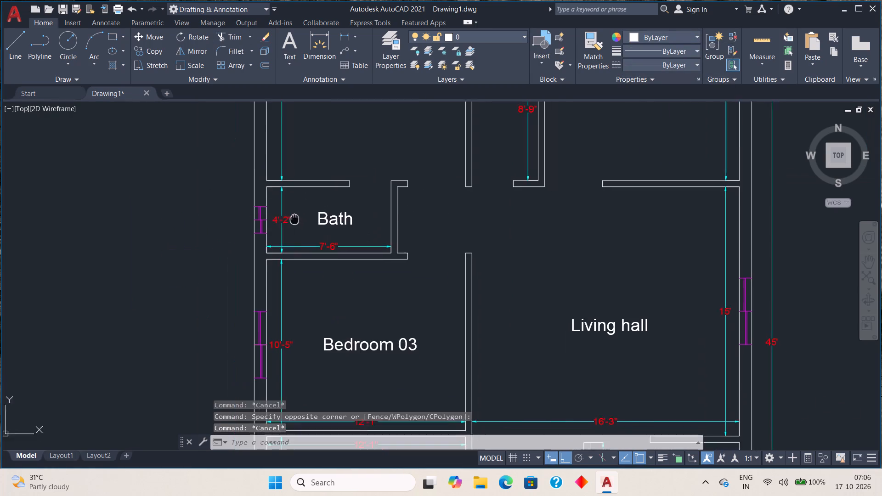
{"action": "middle_click_drag", "start_coordinate": [294, 219], "coordinate": [247, 199]}
{"action": "left_click", "coordinate": [180, 169]}
{"action": "left_click", "coordinate": [225, 223]}
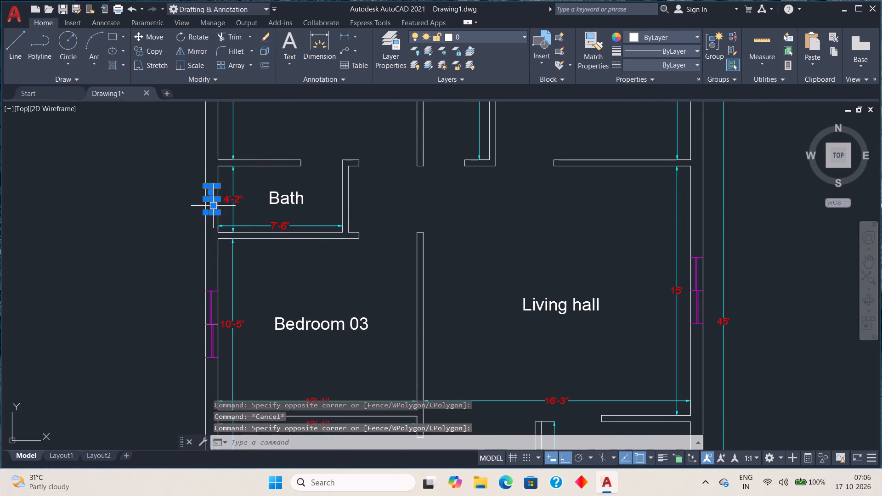
{"action": "left_click", "coordinate": [149, 53]}
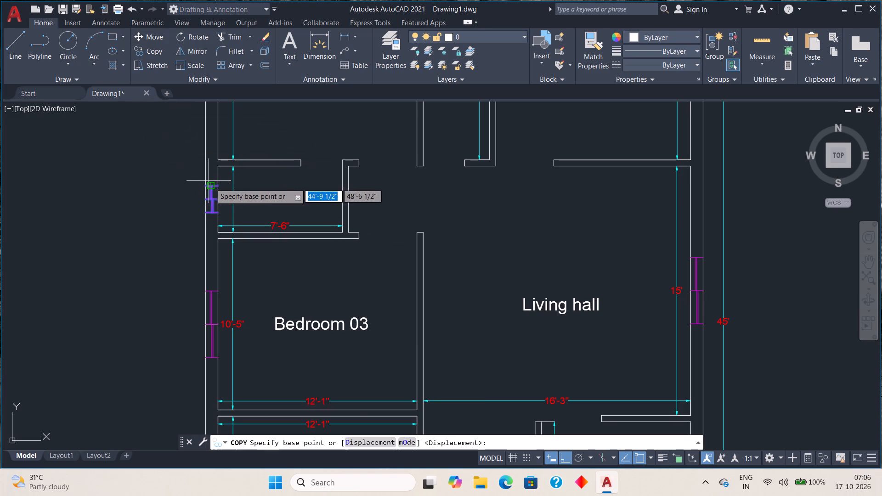
{"action": "scroll", "coordinate": [211, 184], "scroll_direction": "up", "scroll_amount": 3}
{"action": "left_click", "coordinate": [234, 186]}
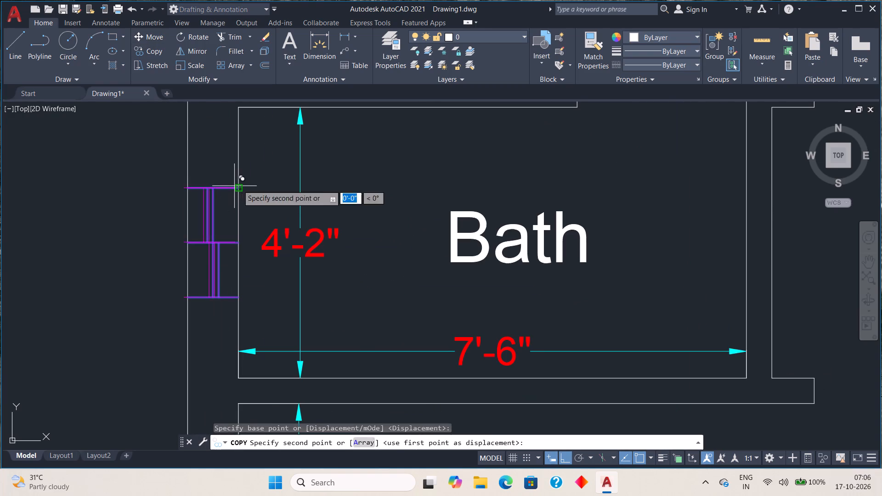
{"action": "scroll", "coordinate": [268, 182], "scroll_direction": "down", "scroll_amount": 3}
{"action": "scroll", "coordinate": [312, 188], "scroll_direction": "down", "scroll_amount": 2}
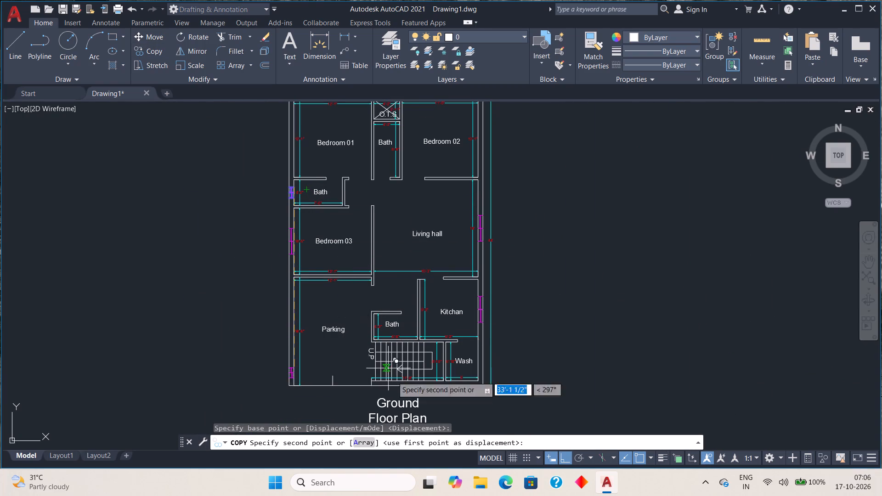
{"action": "left_click", "coordinate": [567, 455]}
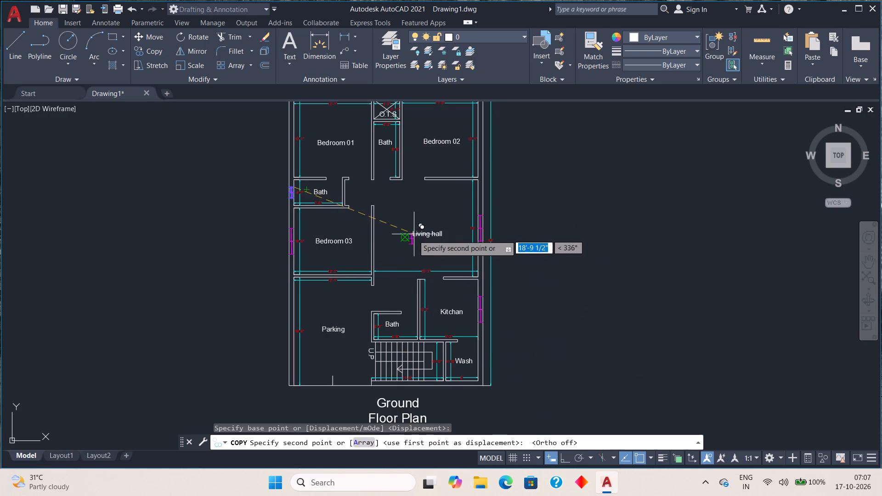
{"action": "middle_click_drag", "start_coordinate": [413, 235], "coordinate": [317, 258]}
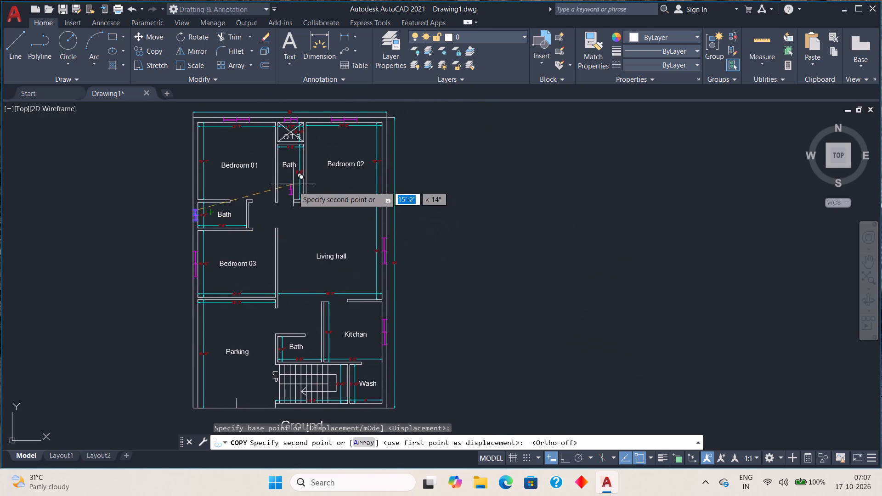
{"action": "middle_click_drag", "start_coordinate": [292, 194], "coordinate": [277, 232]}
{"action": "scroll", "coordinate": [273, 206], "scroll_direction": "up", "scroll_amount": 3}
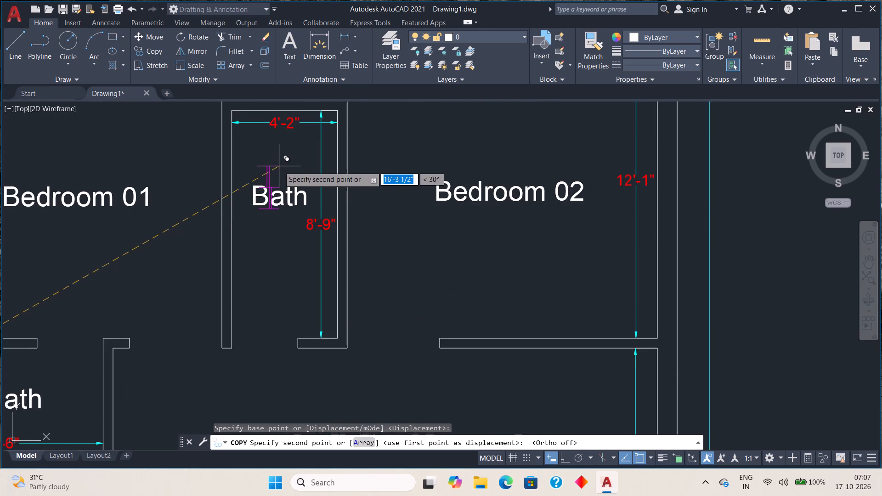
{"action": "middle_click_drag", "start_coordinate": [279, 167], "coordinate": [267, 237]}
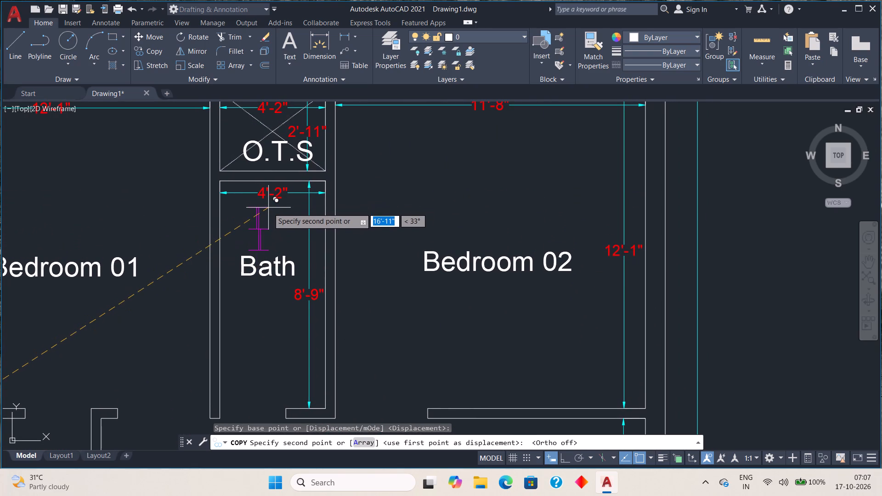
{"action": "left_click", "coordinate": [269, 208]}
Place another copy of the Bath window inside the Bath beside the Kitchan, near its wall with the Kitchan.
{"action": "scroll", "coordinate": [304, 251], "scroll_direction": "down", "scroll_amount": 2}
{"action": "middle_click_drag", "start_coordinate": [304, 271], "coordinate": [315, 106]}
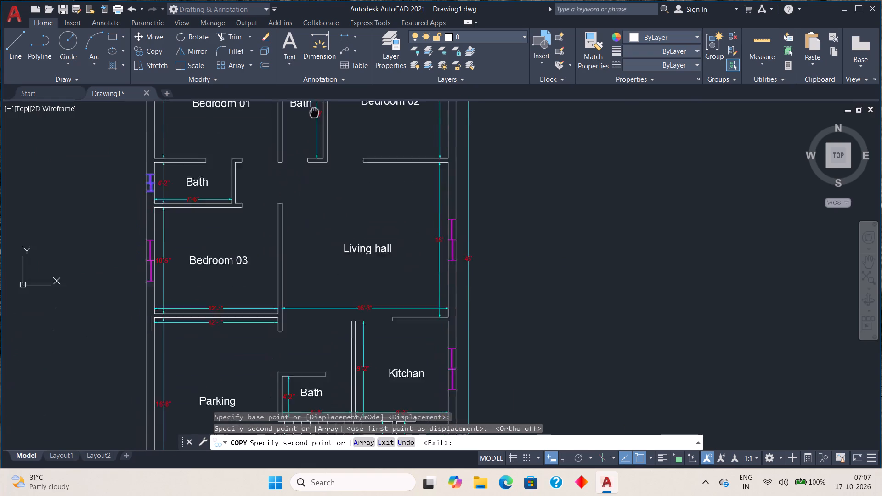
{"action": "middle_click_drag", "start_coordinate": [315, 106], "coordinate": [322, 66]}
{"action": "middle_click_drag", "start_coordinate": [305, 260], "coordinate": [220, 110]}
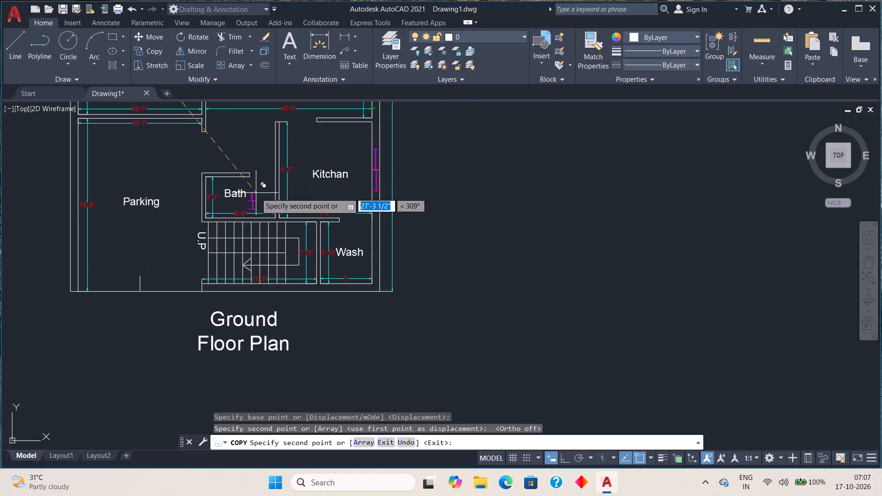
{"action": "scroll", "coordinate": [256, 192], "scroll_direction": "up", "scroll_amount": 2}
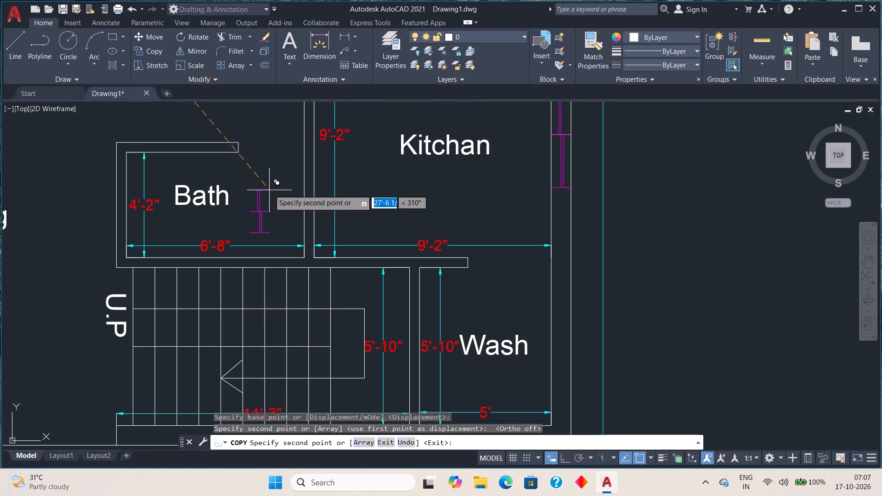
{"action": "left_click", "coordinate": [269, 180]}
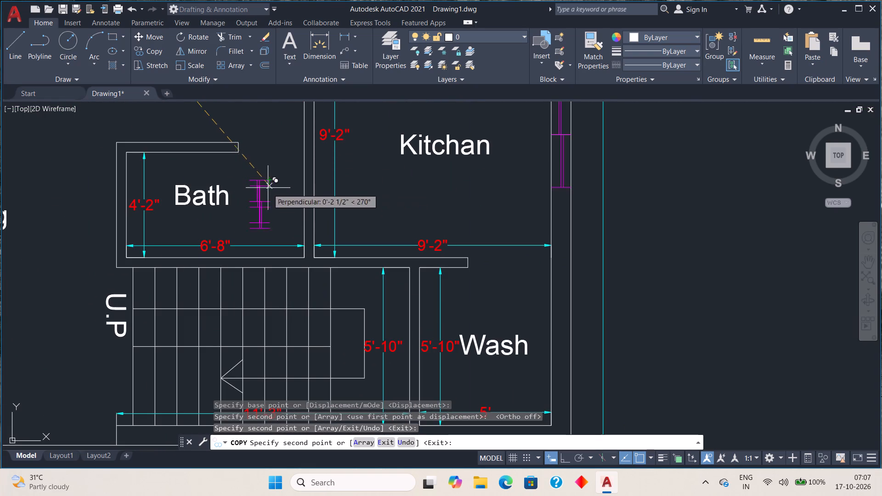
Place one more copy of the Bath window just outside the plan, below the Wash room, and finish copying.
{"action": "scroll", "coordinate": [268, 207], "scroll_direction": "down", "scroll_amount": 2}
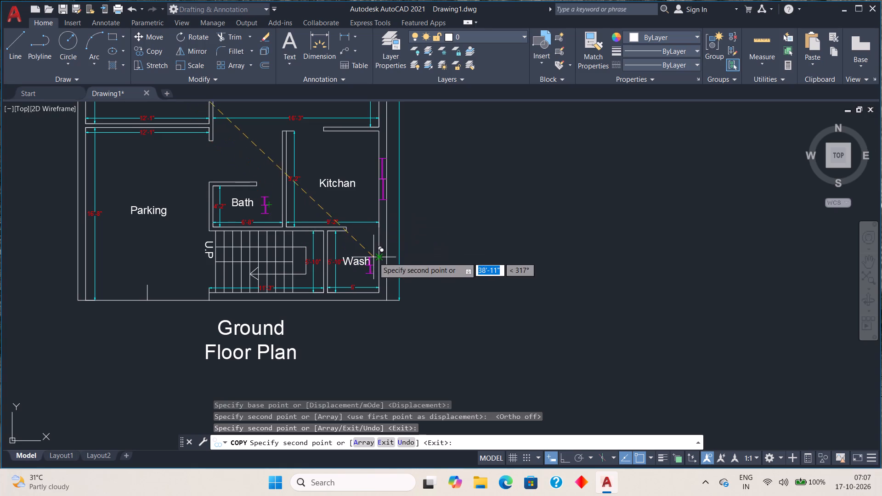
{"action": "middle_click_drag", "start_coordinate": [372, 257], "coordinate": [305, 166]}
{"action": "scroll", "coordinate": [297, 220], "scroll_direction": "up", "scroll_amount": 3}
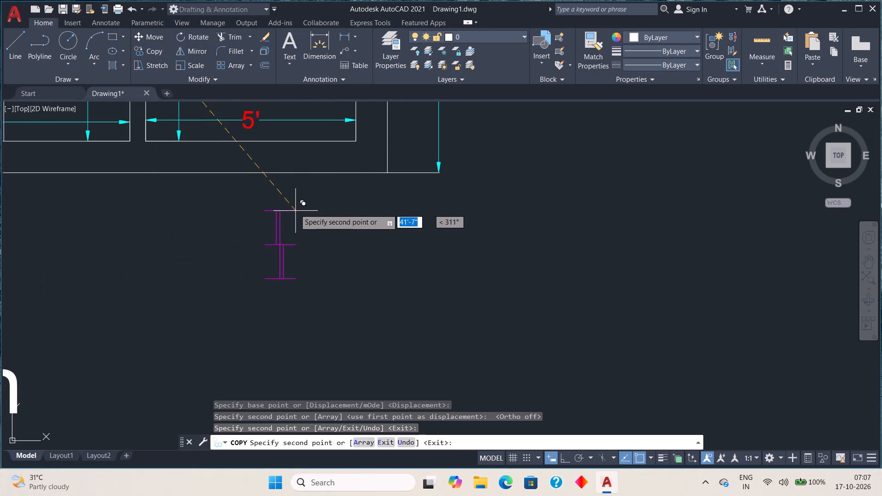
{"action": "scroll", "coordinate": [294, 197], "scroll_direction": "down", "scroll_amount": 1}
{"action": "left_click", "coordinate": [291, 196]}
{"action": "scroll", "coordinate": [305, 202], "scroll_direction": "down", "scroll_amount": 2}
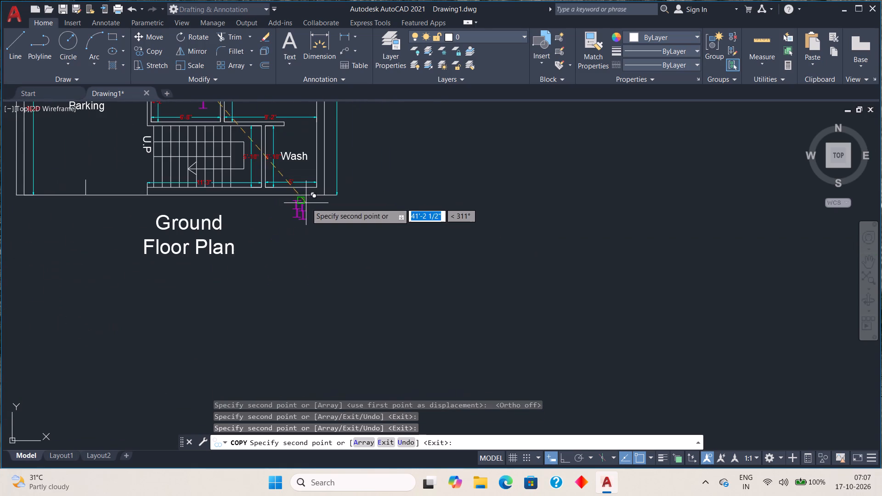
{"action": "middle_click_drag", "start_coordinate": [267, 246], "coordinate": [316, 281]}
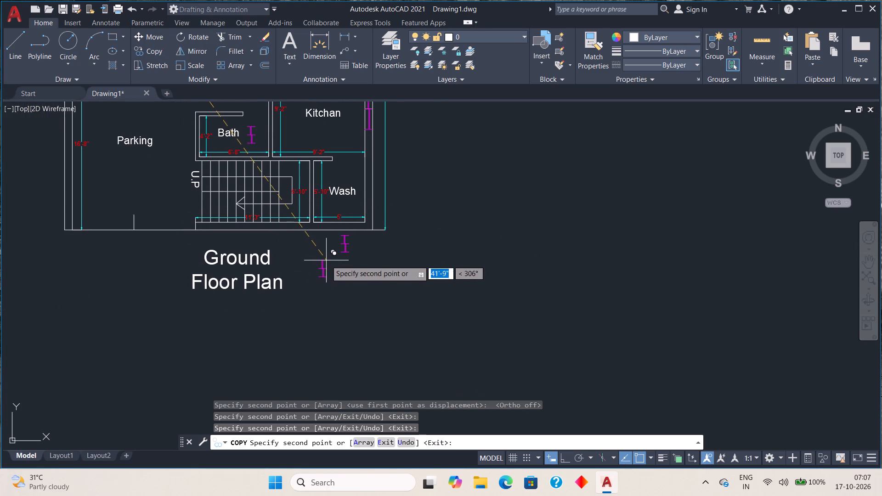
{"action": "key", "text": "Escape"}
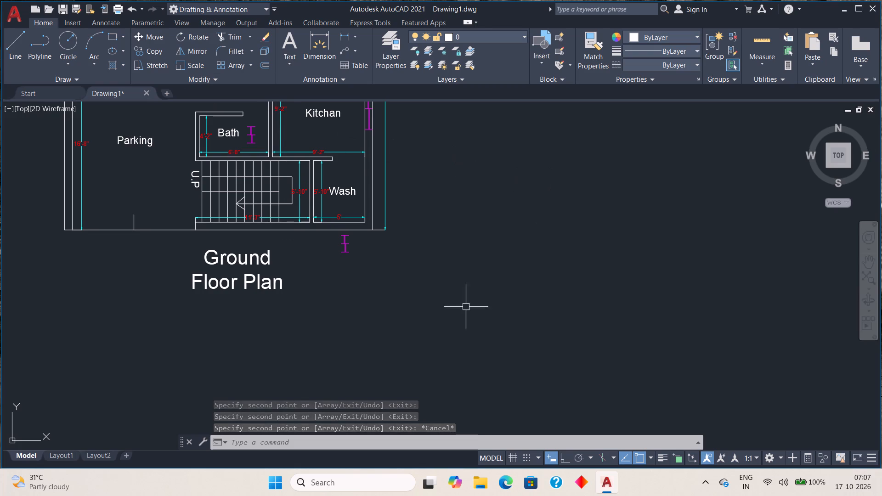
With Ortho on, rotate the window copy below the Wash by 270° about its upper line's right end.
{"action": "left_click", "coordinate": [566, 461]}
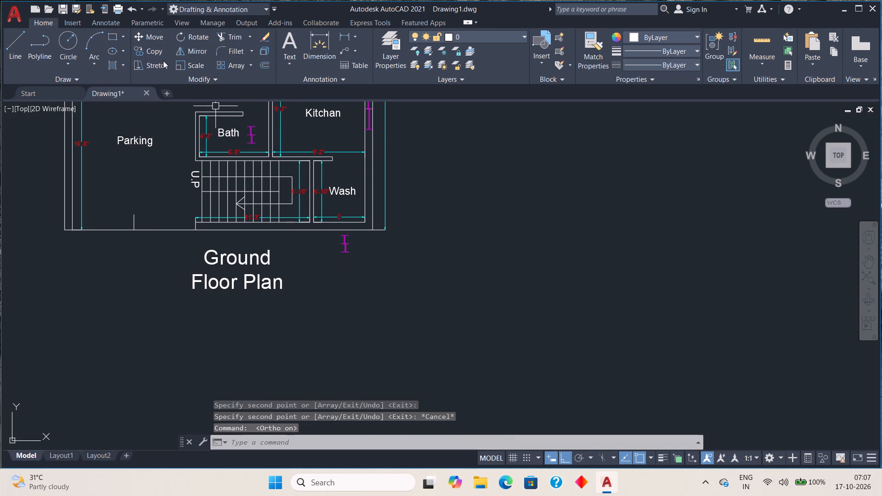
{"action": "scroll", "coordinate": [340, 238], "scroll_direction": "up", "scroll_amount": 2}
{"action": "left_click_drag", "start_coordinate": [323, 223], "coordinate": [338, 225]}
{"action": "left_click", "coordinate": [387, 279]}
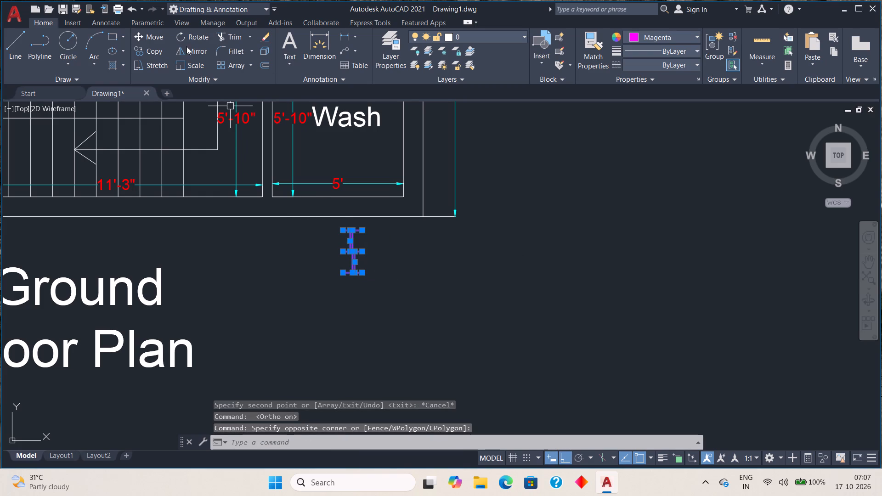
{"action": "left_click", "coordinate": [189, 36]}
{"action": "left_click", "coordinate": [361, 230]}
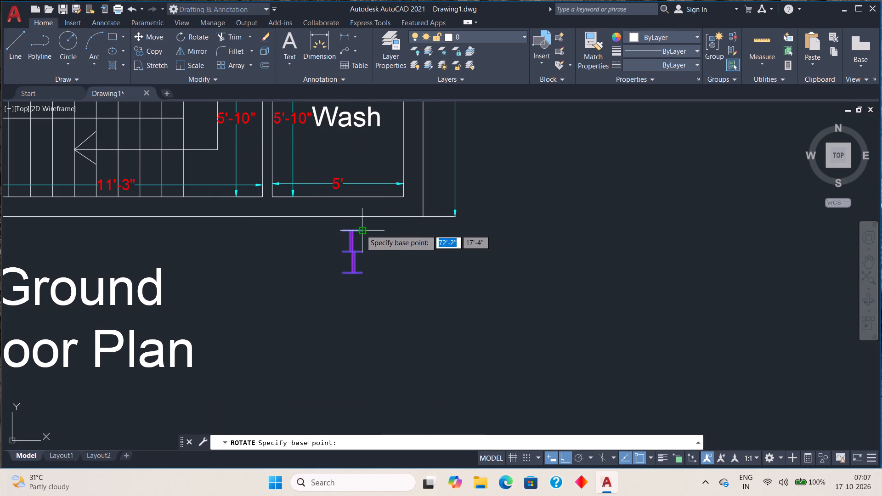
{"action": "left_click", "coordinate": [412, 310]}
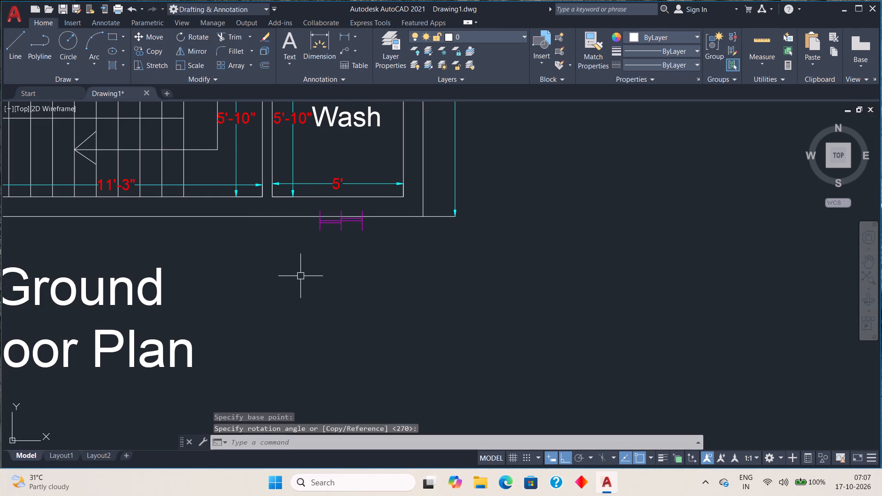
{"action": "key", "text": "Escape"}
{"action": "key", "text": "Escape"}
Draw a 9" vertical helper line across the outer wall from the midpoint of the Wash's lower inner edge.
{"action": "left_click", "coordinate": [12, 44]}
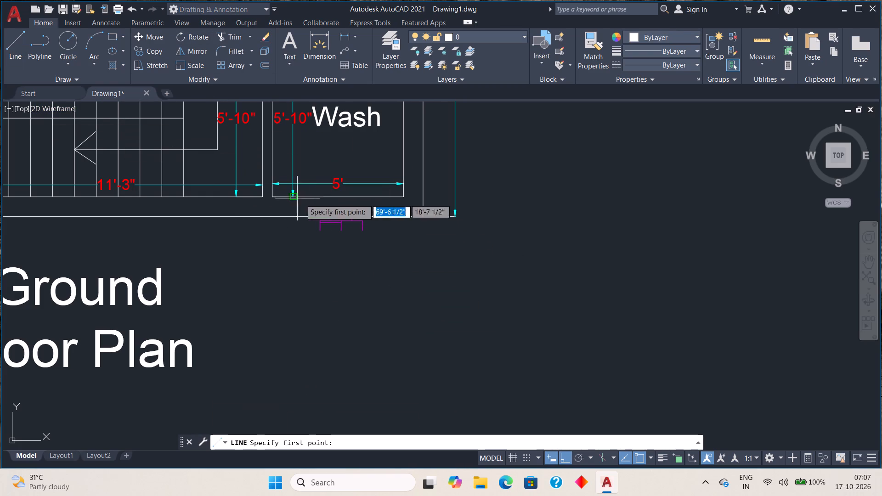
{"action": "left_click", "coordinate": [339, 196]}
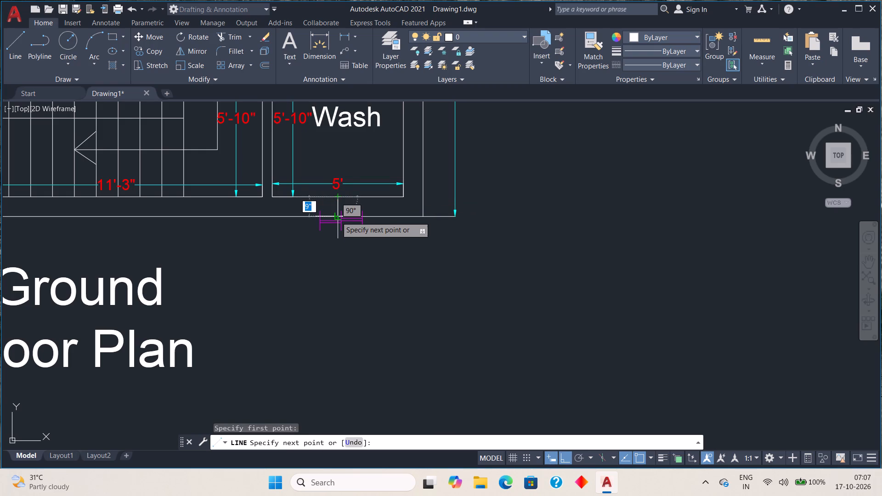
{"action": "left_click", "coordinate": [334, 213]}
{"action": "key", "text": "Escape"}
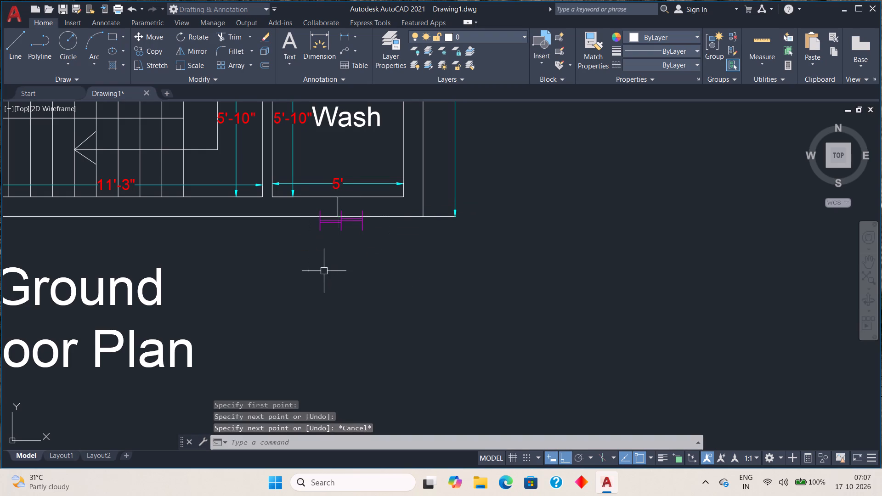
Move the rotated window by its middle line's upper end onto the helper line's upper end in the Wash wall.
{"action": "scroll", "coordinate": [320, 246], "scroll_direction": "up", "scroll_amount": 2}
{"action": "middle_click_drag", "start_coordinate": [317, 257], "coordinate": [315, 290]}
{"action": "left_click", "coordinate": [283, 178]}
{"action": "left_click", "coordinate": [435, 257]}
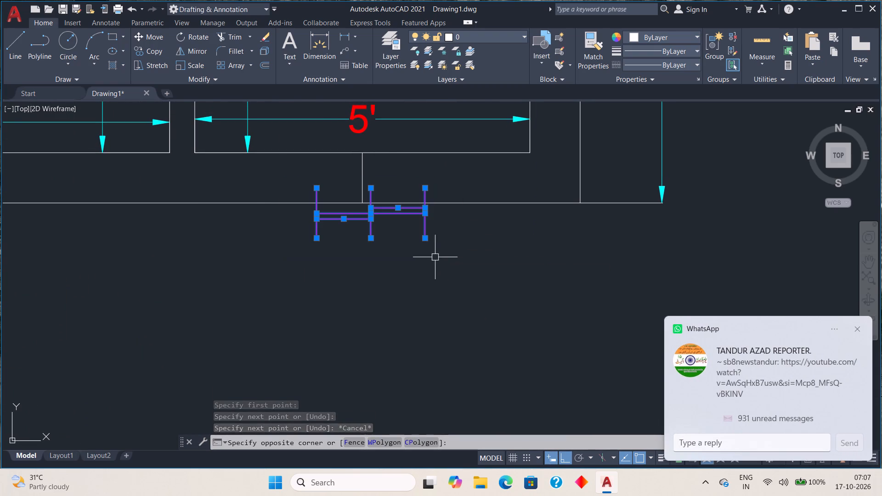
{"action": "left_click", "coordinate": [158, 33]}
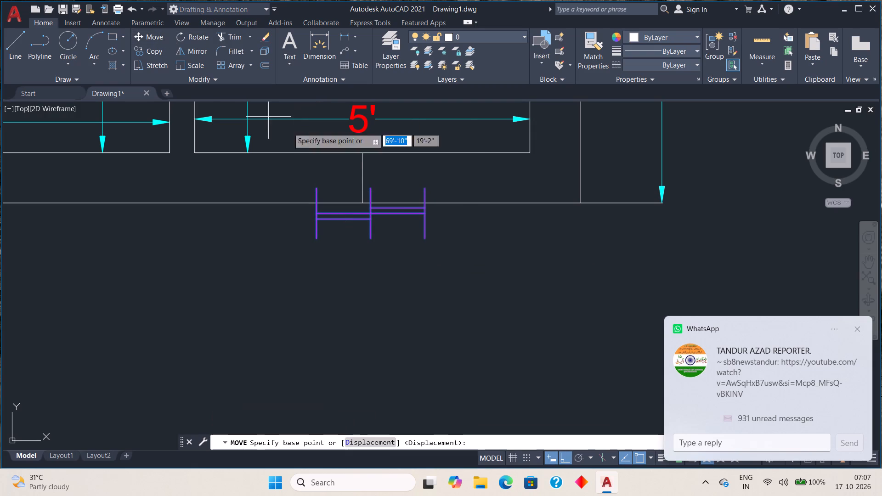
{"action": "left_click", "coordinate": [371, 190]}
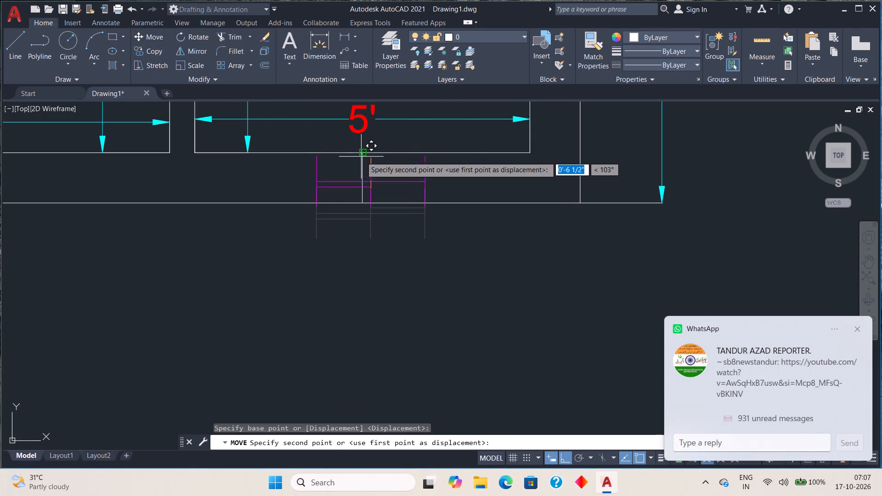
{"action": "left_click", "coordinate": [362, 154]}
{"action": "key", "text": "Escape"}
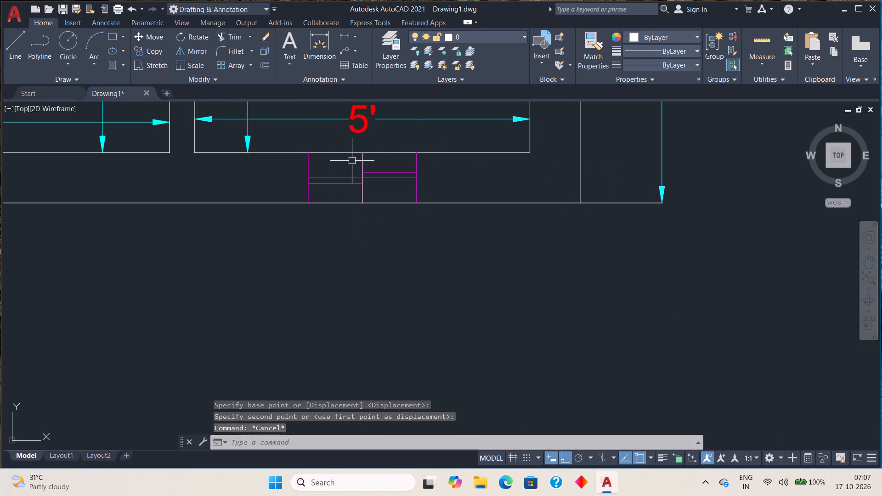
Erase the white helper line at the centre of the Wash window.
{"action": "left_click", "coordinate": [362, 158]}
{"action": "key", "text": "Delete"}
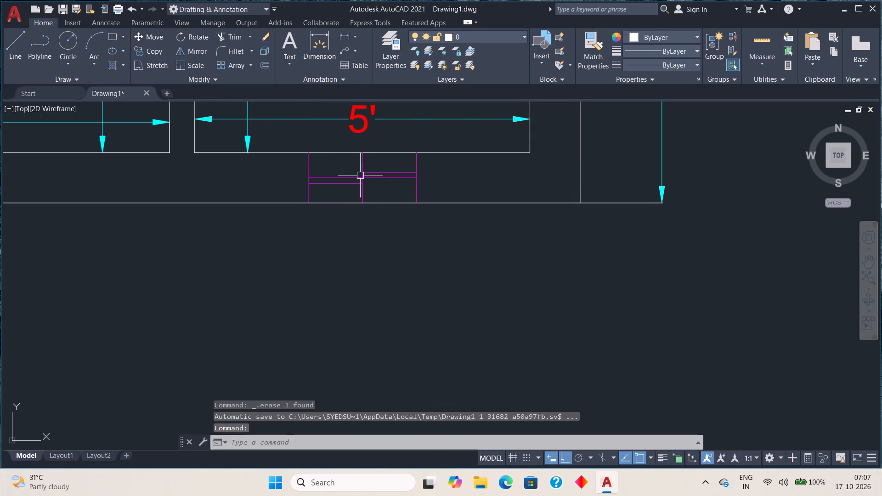
Draw a vertical helper line across the wall between the Bath and the stairs, from the midpoint of the Bath's lower inner edge.
{"action": "scroll", "coordinate": [359, 170], "scroll_direction": "down", "scroll_amount": 3}
{"action": "middle_click_drag", "start_coordinate": [355, 140], "coordinate": [359, 313]}
{"action": "middle_click_drag", "start_coordinate": [195, 265], "coordinate": [264, 293]}
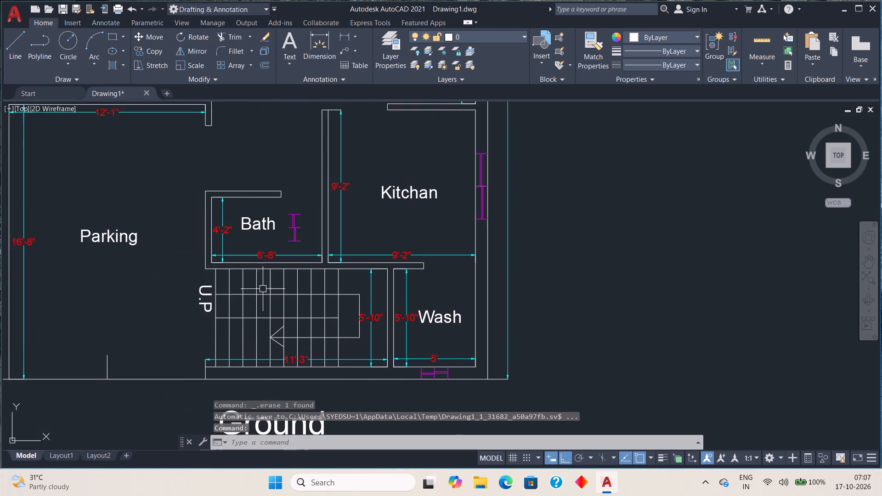
{"action": "scroll", "coordinate": [263, 276], "scroll_direction": "up", "scroll_amount": 2}
{"action": "scroll", "coordinate": [165, 151], "scroll_direction": "down", "scroll_amount": 1}
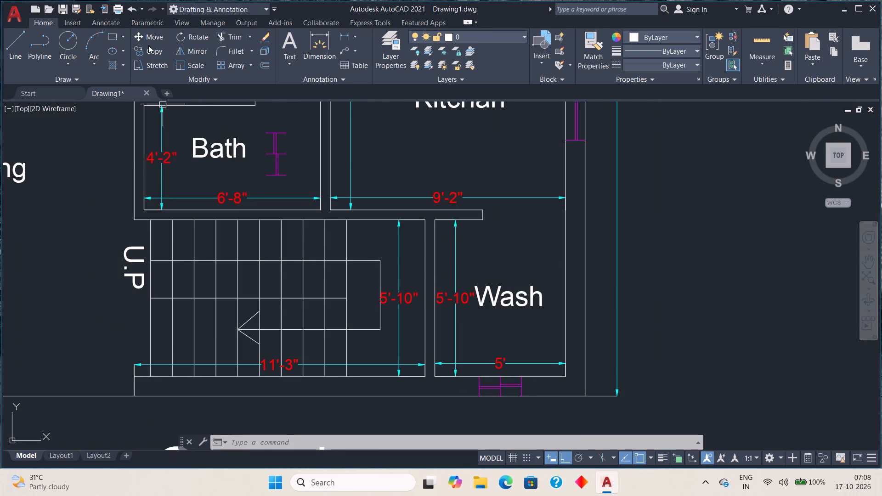
{"action": "left_click", "coordinate": [16, 53]}
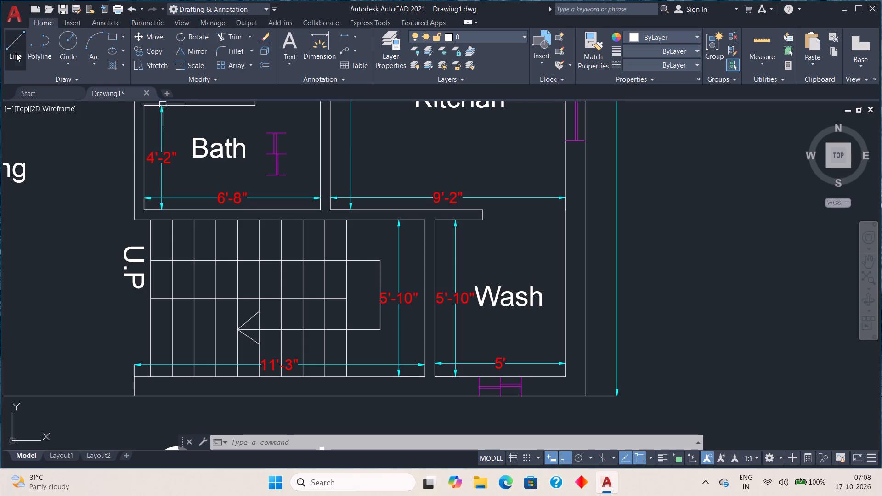
{"action": "scroll", "coordinate": [246, 219], "scroll_direction": "up", "scroll_amount": 2}
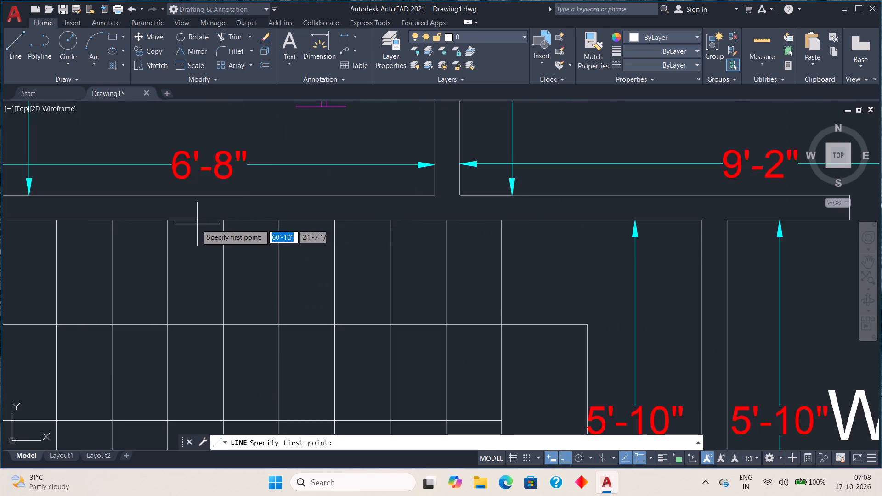
{"action": "scroll", "coordinate": [169, 219], "scroll_direction": "down", "scroll_amount": 3}
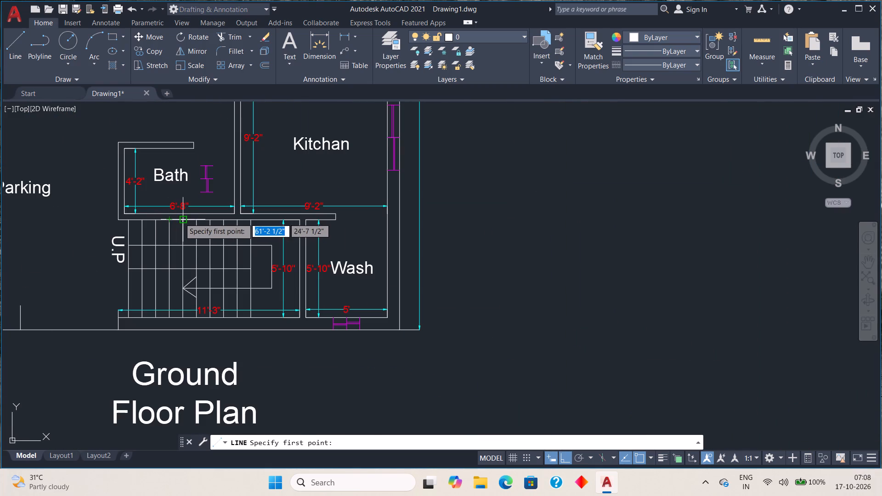
{"action": "scroll", "coordinate": [175, 219], "scroll_direction": "up", "scroll_amount": 3}
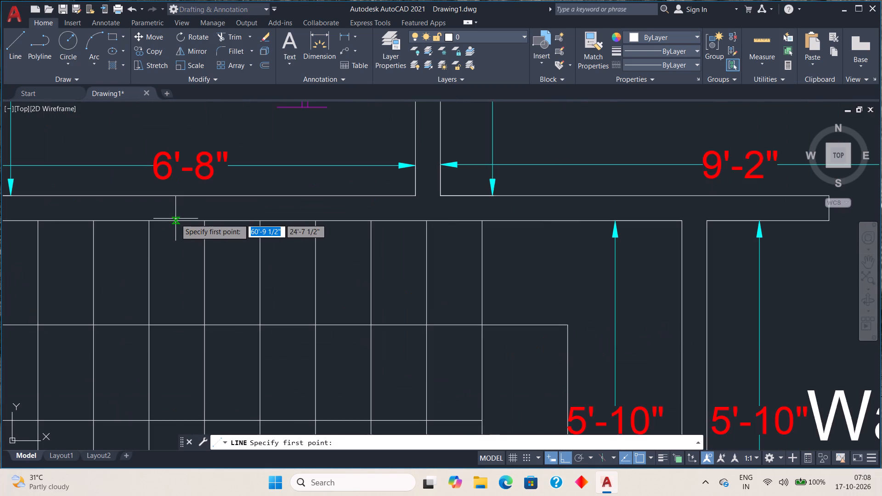
{"action": "scroll", "coordinate": [176, 217], "scroll_direction": "down", "scroll_amount": 3}
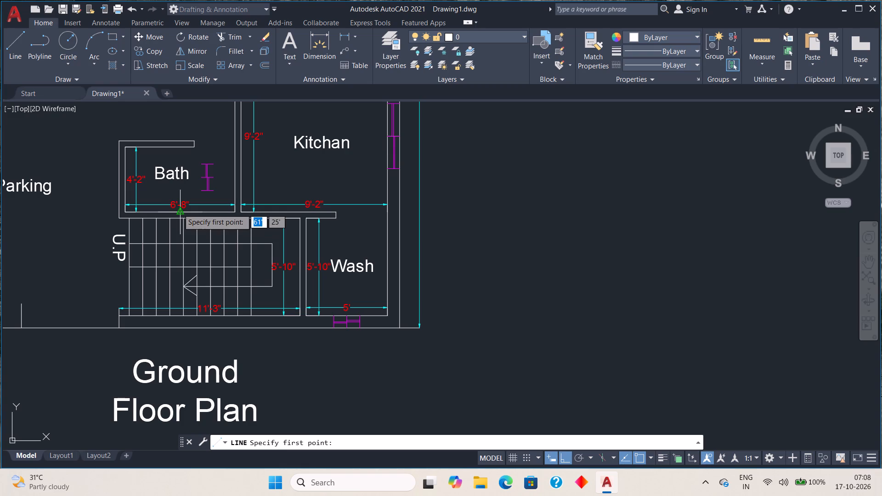
{"action": "left_click", "coordinate": [178, 209]}
{"action": "scroll", "coordinate": [178, 216], "scroll_direction": "up", "scroll_amount": 4}
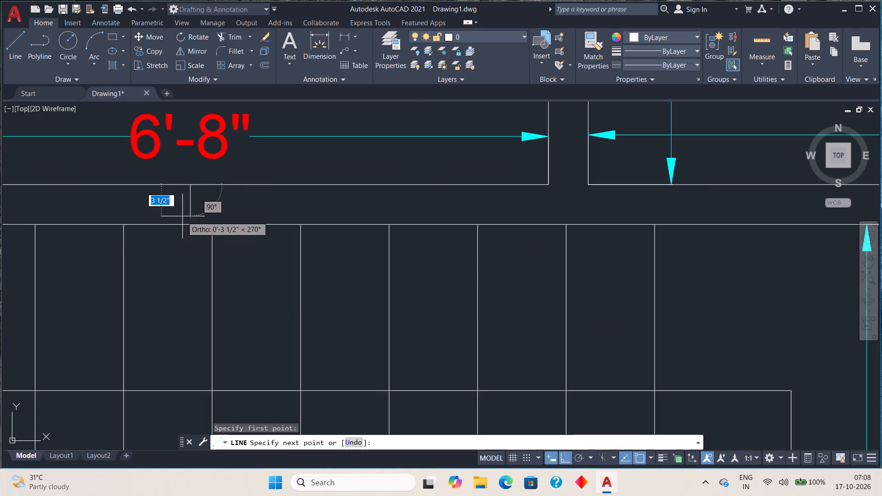
{"action": "left_click", "coordinate": [187, 223]}
{"action": "key", "text": "Escape"}
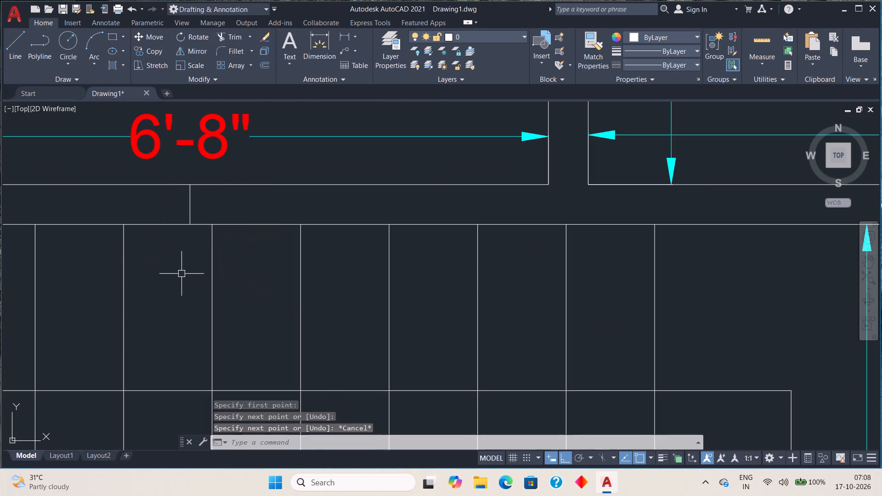
Try to rotate the window copy in the Bath beside the Kitchan to horizontal about its upper line's right end.
{"action": "scroll", "coordinate": [190, 218], "scroll_direction": "down", "scroll_amount": 3}
{"action": "middle_click_drag", "start_coordinate": [212, 205], "coordinate": [199, 251]}
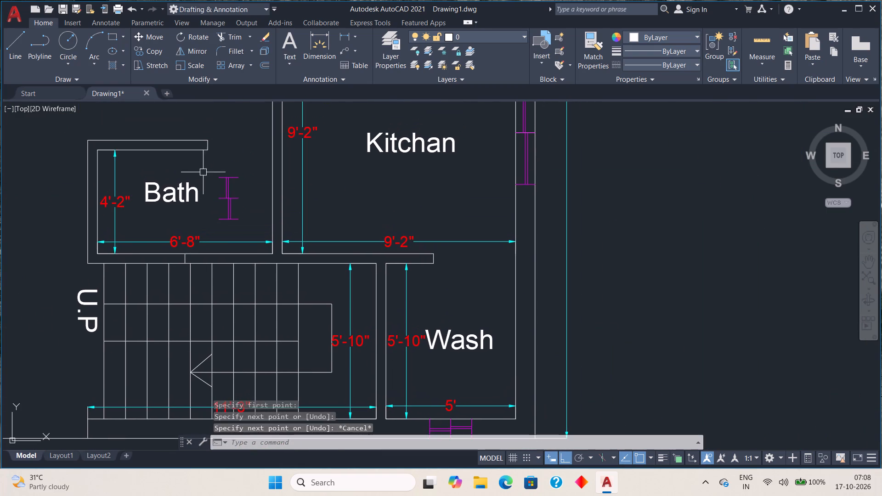
{"action": "left_click", "coordinate": [208, 166]}
{"action": "left_click", "coordinate": [248, 234]}
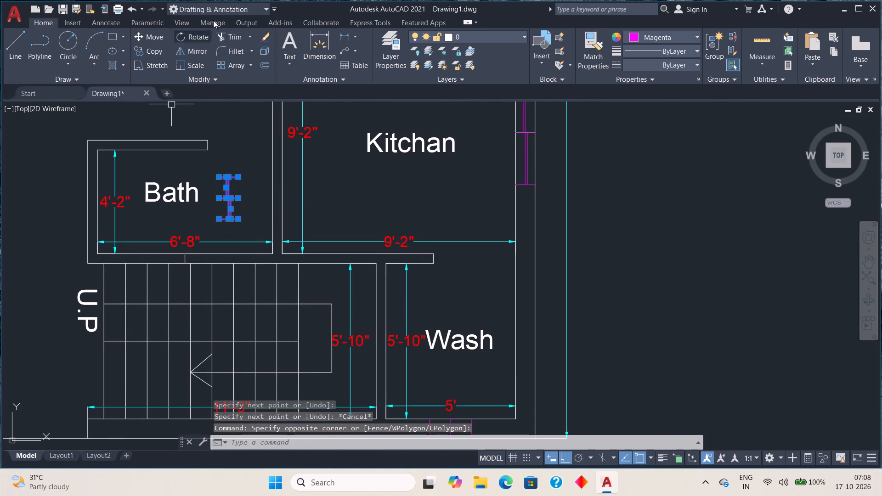
{"action": "left_click", "coordinate": [196, 36]}
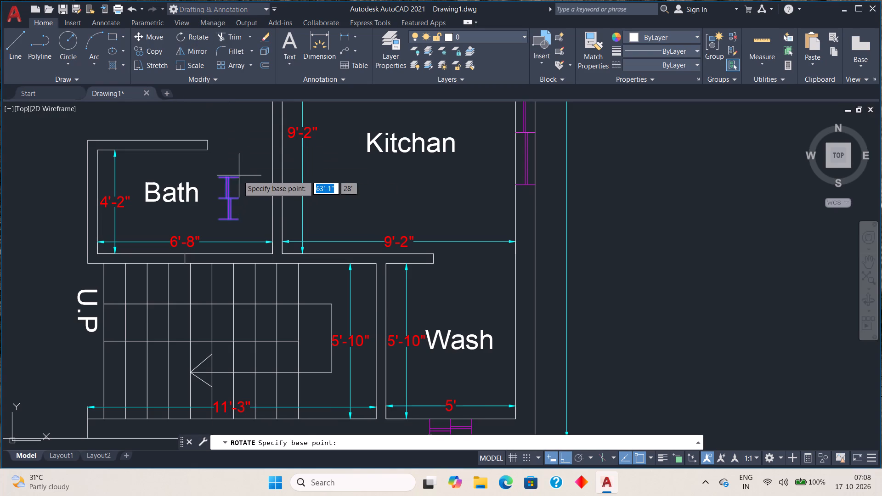
{"action": "left_click", "coordinate": [238, 175]}
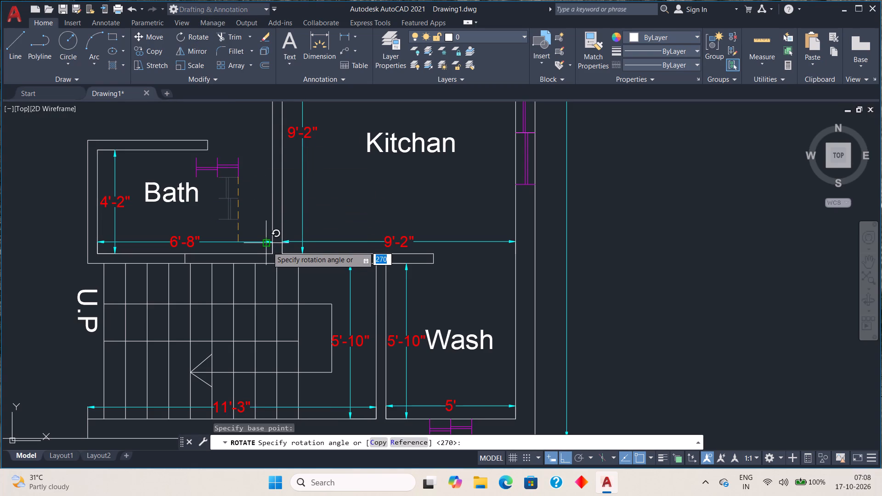
{"action": "left_click", "coordinate": [267, 246]}
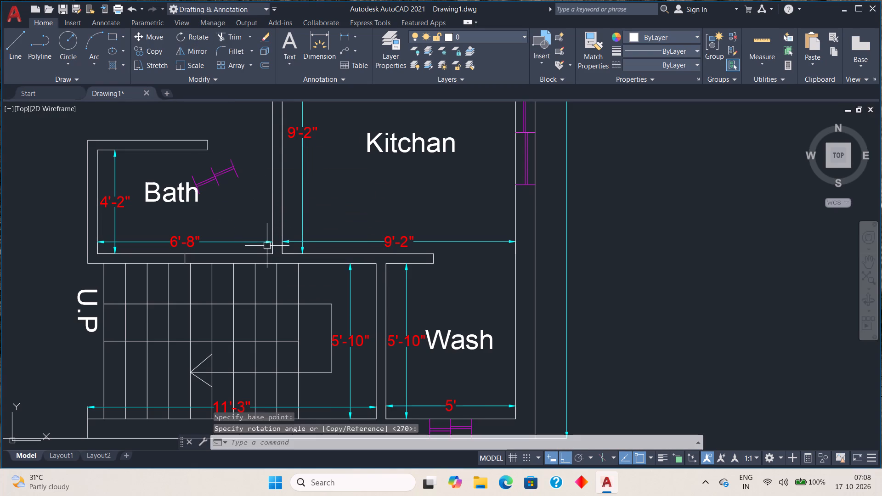
Undo the last rotation and rotate the window copy in the Bath to horizontal about its upper line's right end.
{"action": "key", "text": "ctrl+z"}
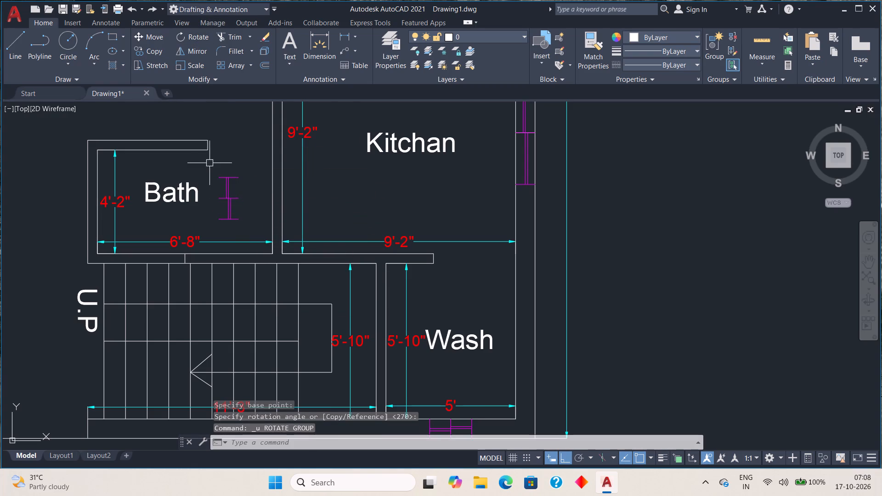
{"action": "left_click", "coordinate": [209, 163]}
{"action": "left_click", "coordinate": [240, 229]}
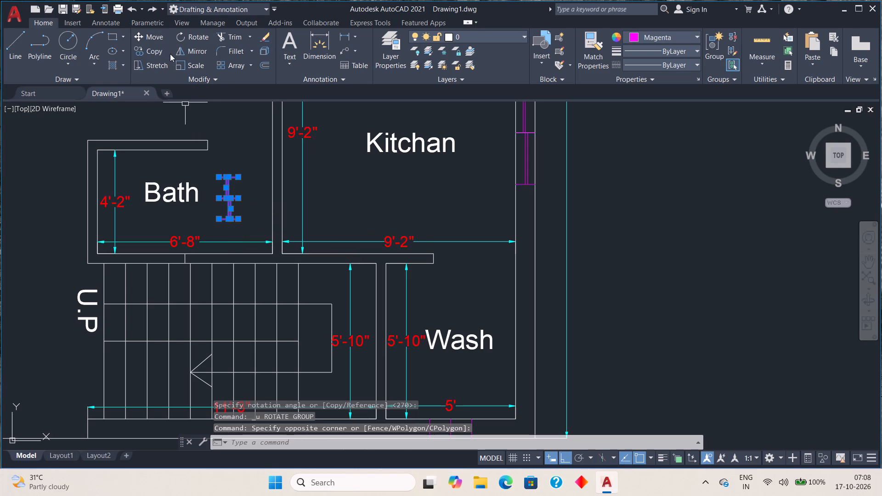
{"action": "left_click", "coordinate": [189, 38]}
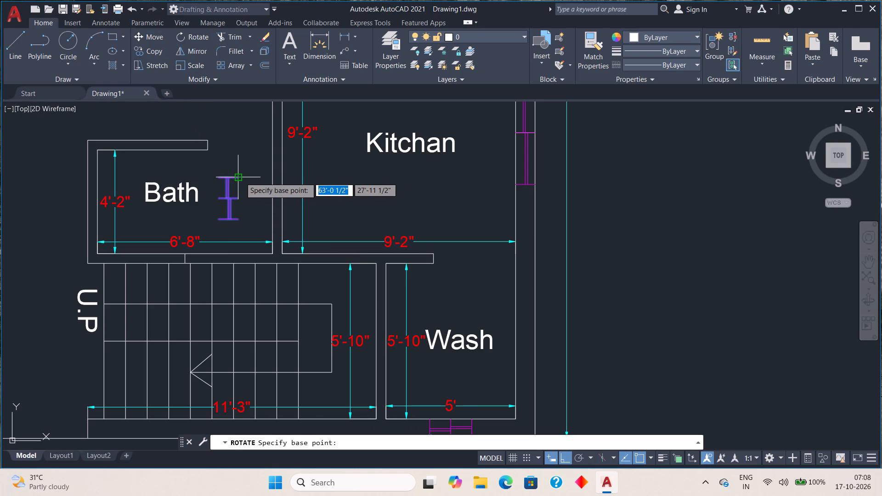
{"action": "left_click", "coordinate": [240, 177]}
{"action": "left_click", "coordinate": [254, 214]}
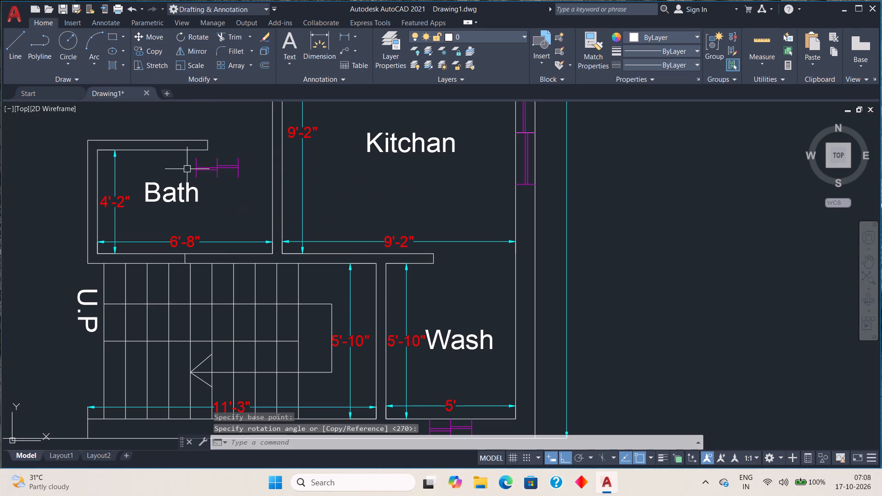
Move the horizontal window straight down by its middle line's upper end to the Bath's lower inner edge.
{"action": "left_click", "coordinate": [178, 155]}
{"action": "left_click", "coordinate": [249, 179]}
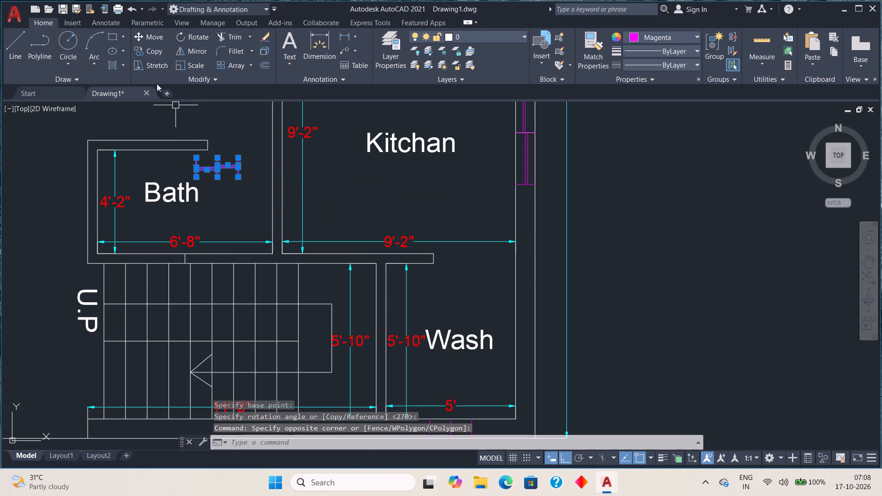
{"action": "left_click", "coordinate": [145, 36]}
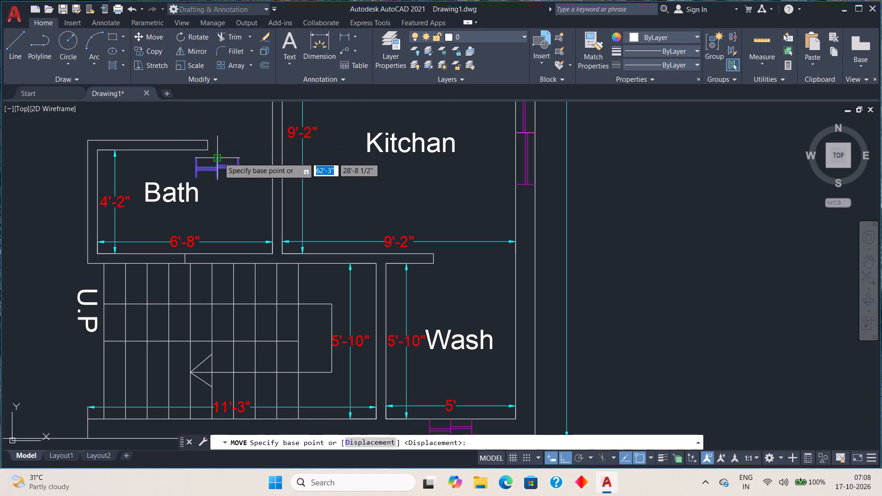
{"action": "left_click", "coordinate": [219, 158]}
{"action": "scroll", "coordinate": [184, 259], "scroll_direction": "up", "scroll_amount": 3}
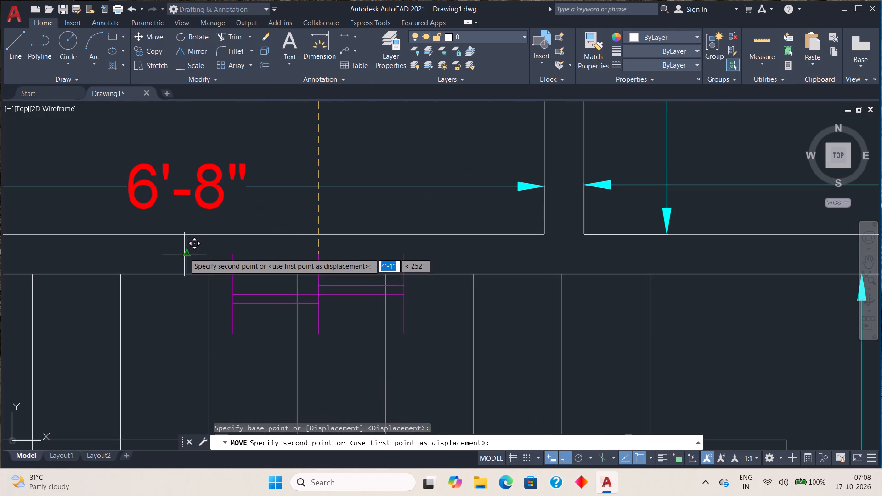
{"action": "left_click", "coordinate": [184, 232]}
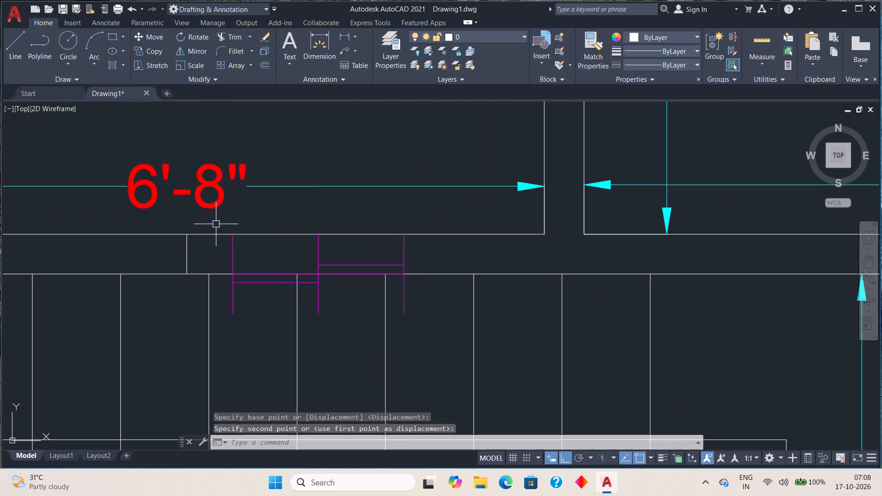
Move the window along the wall by its middle line's upper end onto the white helper line's upper end.
{"action": "left_click", "coordinate": [215, 221]}
{"action": "left_click", "coordinate": [432, 319]}
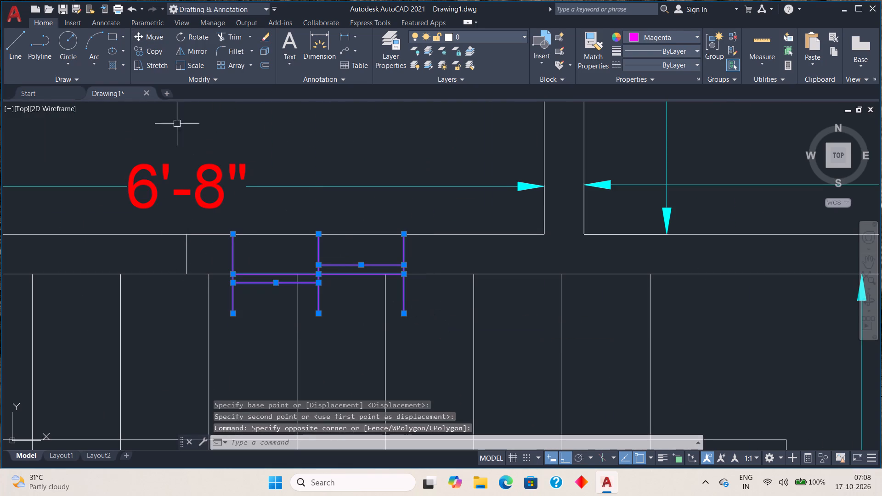
{"action": "left_click", "coordinate": [151, 36]}
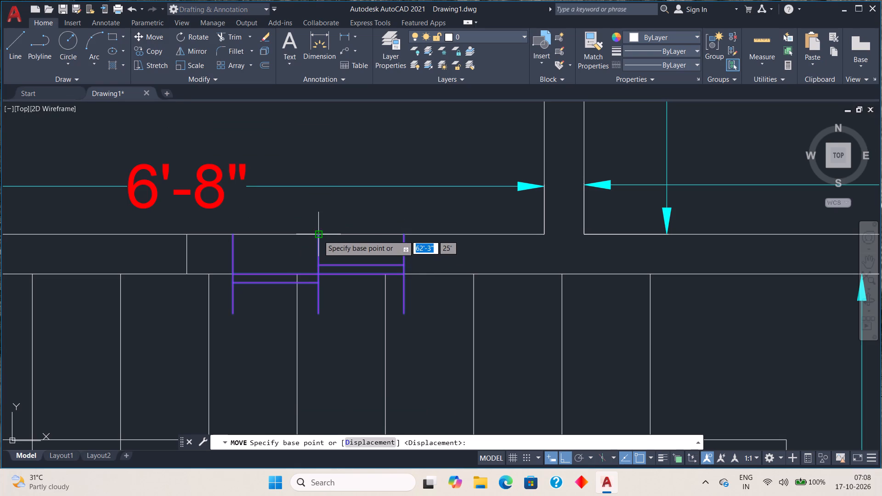
{"action": "left_click", "coordinate": [318, 235]}
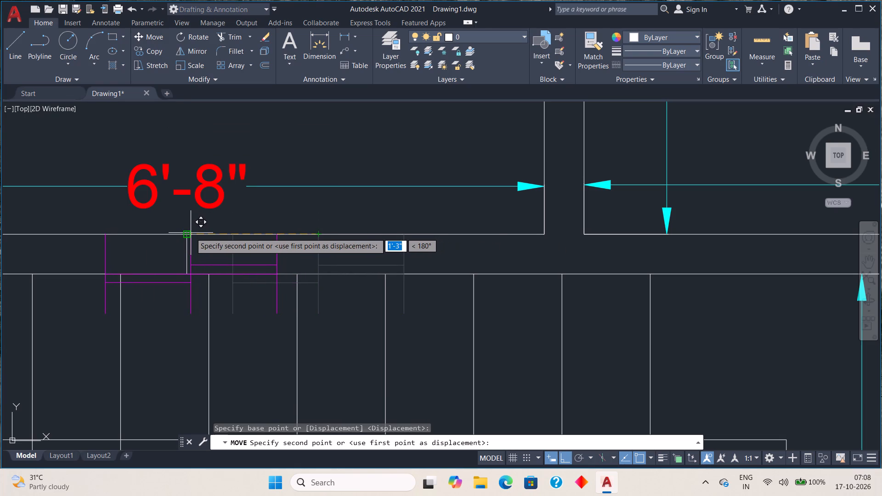
{"action": "left_click", "coordinate": [191, 233]}
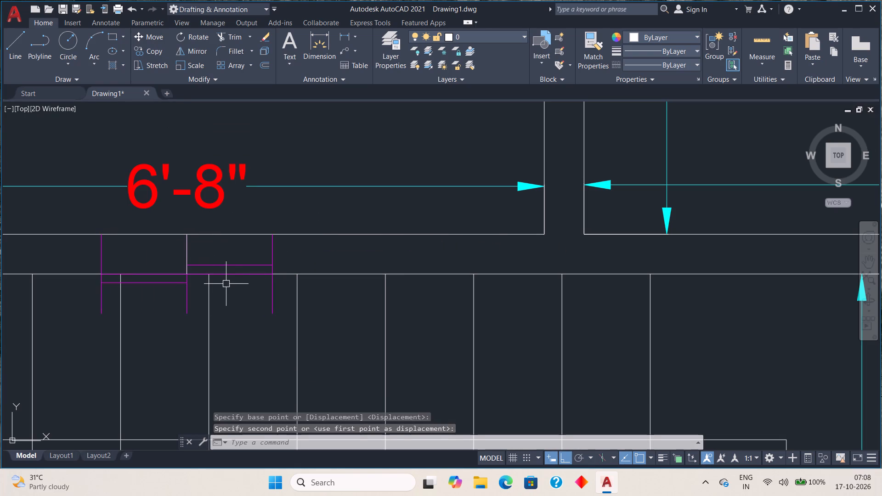
{"action": "key", "text": "Escape"}
Erase the white helper line at the centre of the Bath window.
{"action": "left_click", "coordinate": [185, 244]}
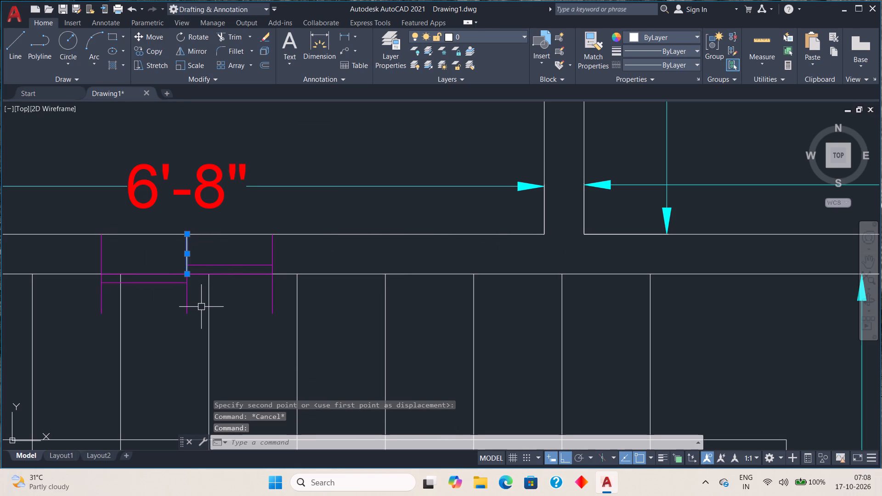
{"action": "key", "text": "Delete"}
Shorten the Bath window's three vertical lines so their lower ends meet the wall's edge on the stairs side.
{"action": "scroll", "coordinate": [194, 287], "scroll_direction": "down", "scroll_amount": 1}
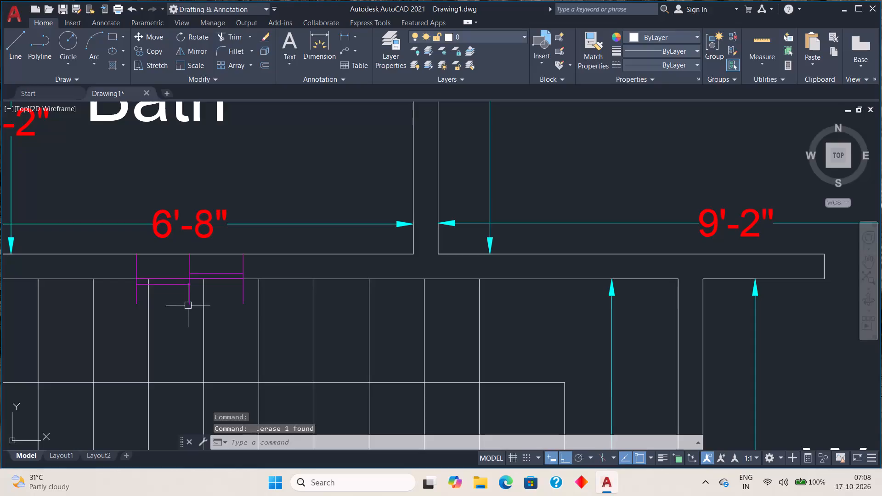
{"action": "scroll", "coordinate": [188, 300], "scroll_direction": "up", "scroll_amount": 2}
{"action": "left_click", "coordinate": [189, 293]}
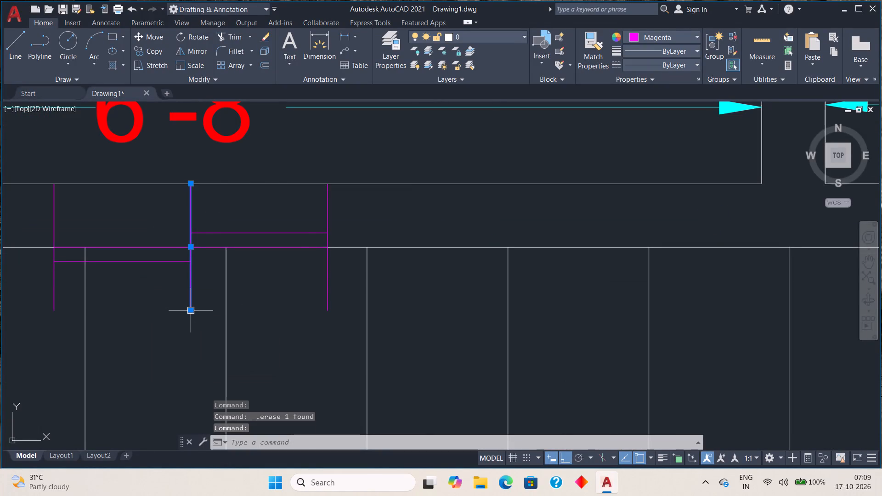
{"action": "left_click", "coordinate": [190, 310]}
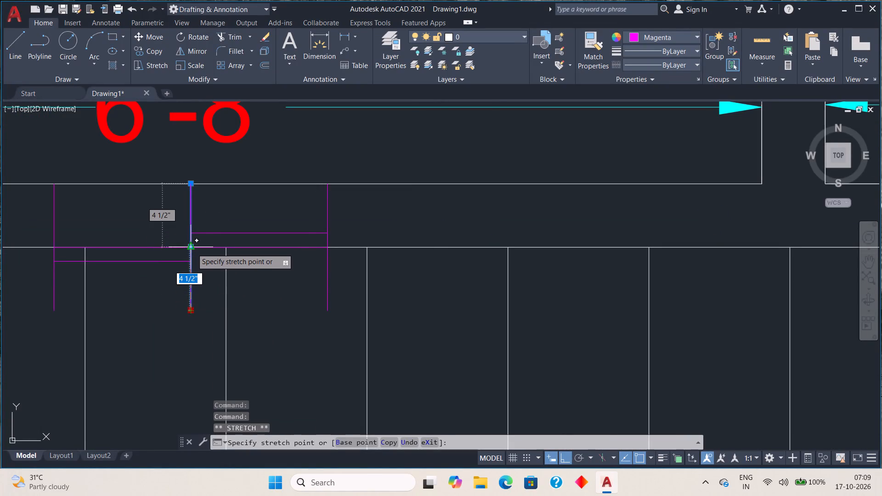
{"action": "left_click", "coordinate": [192, 248]}
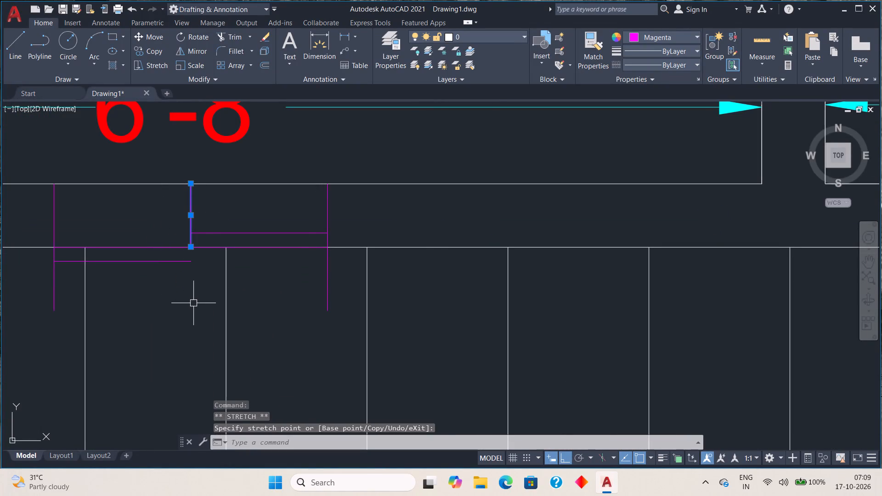
{"action": "key", "text": "Escape"}
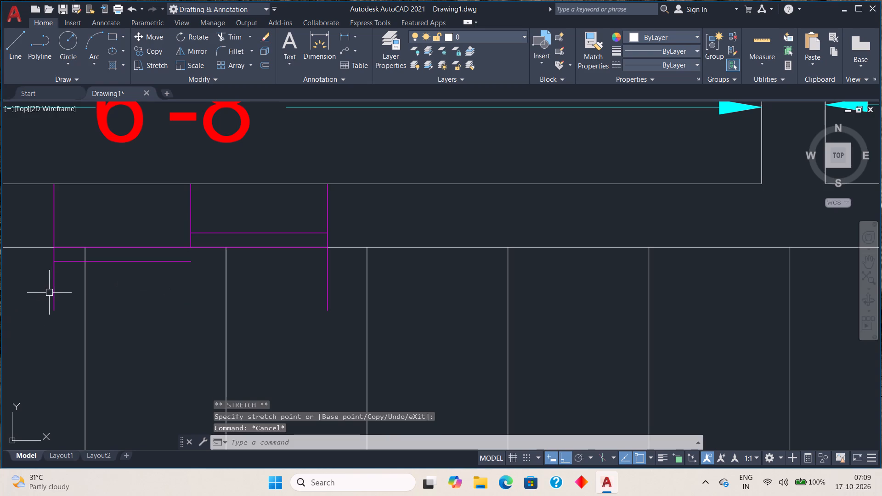
{"action": "left_click", "coordinate": [53, 285]}
{"action": "left_click", "coordinate": [55, 312]}
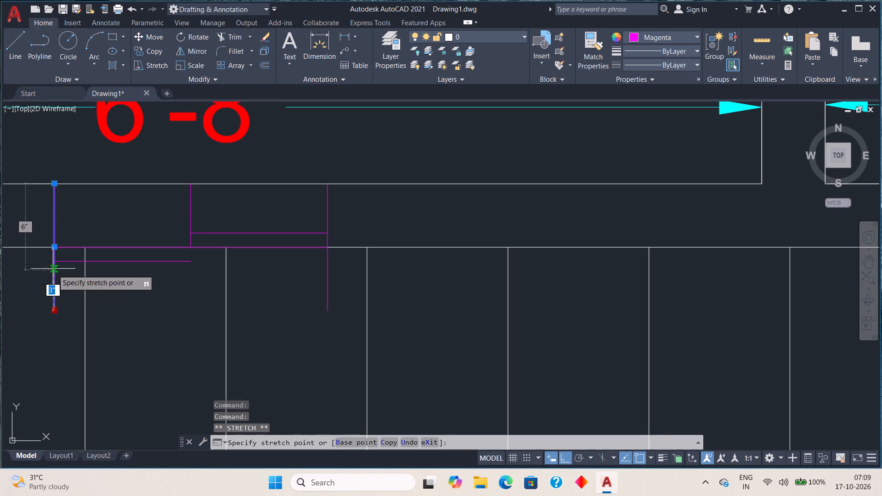
{"action": "left_click", "coordinate": [52, 245]}
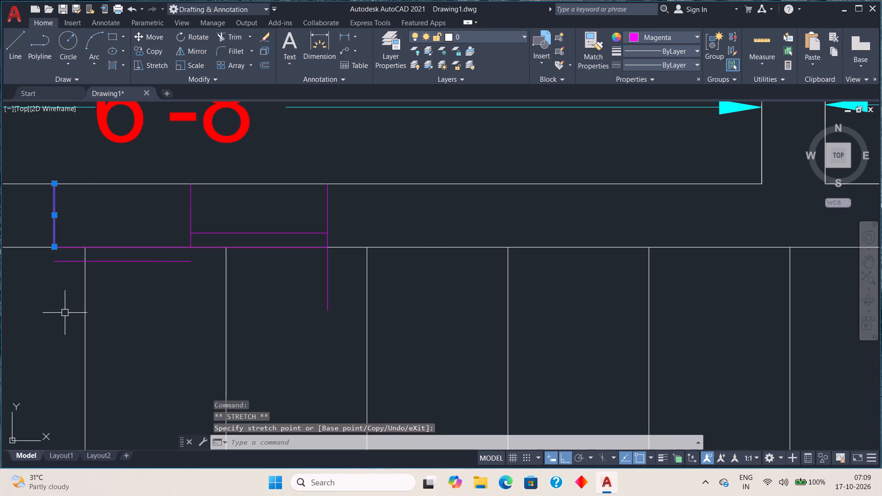
{"action": "key", "text": "Escape"}
{"action": "left_click", "coordinate": [328, 286]}
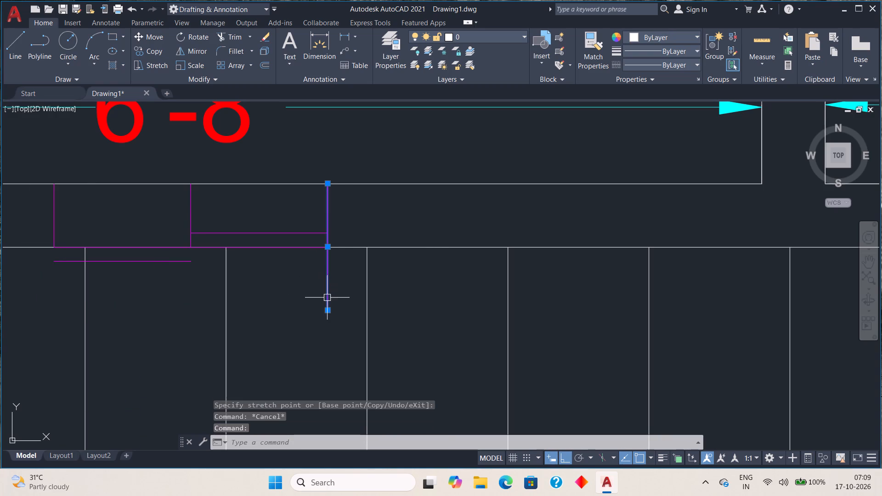
{"action": "left_click", "coordinate": [329, 308]}
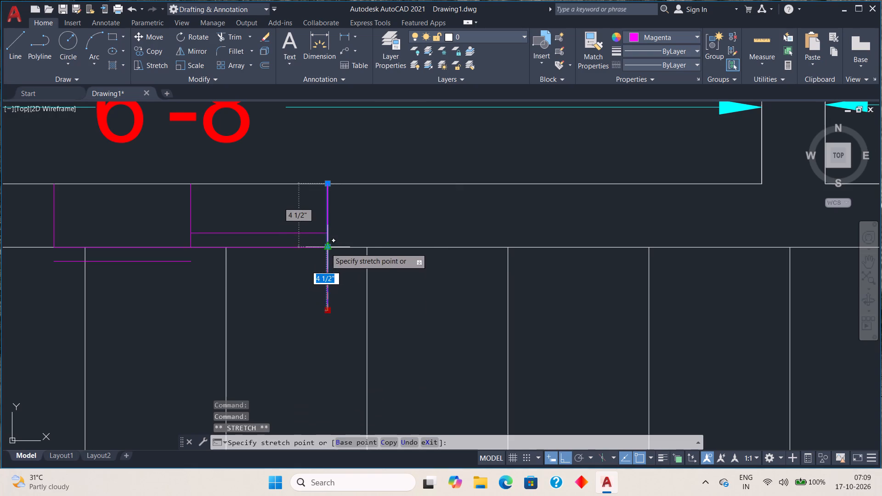
{"action": "left_click", "coordinate": [326, 248]}
{"action": "key", "text": "Escape"}
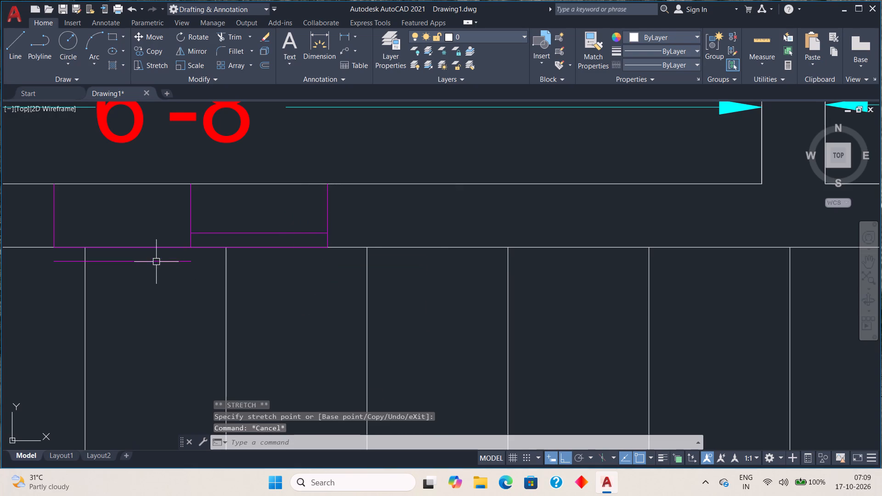
Move the Bath window's left pane line straight up about 3" so it lies within the wall thickness.
{"action": "left_click", "coordinate": [156, 262]}
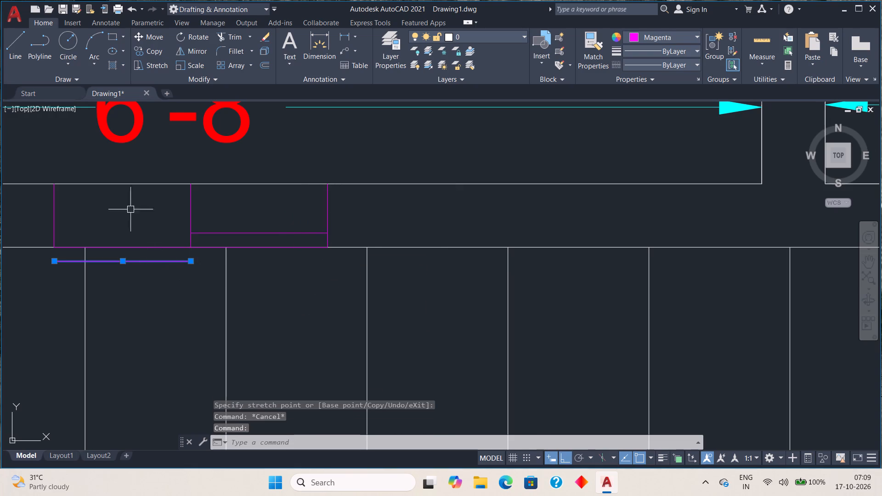
{"action": "left_click", "coordinate": [143, 33]}
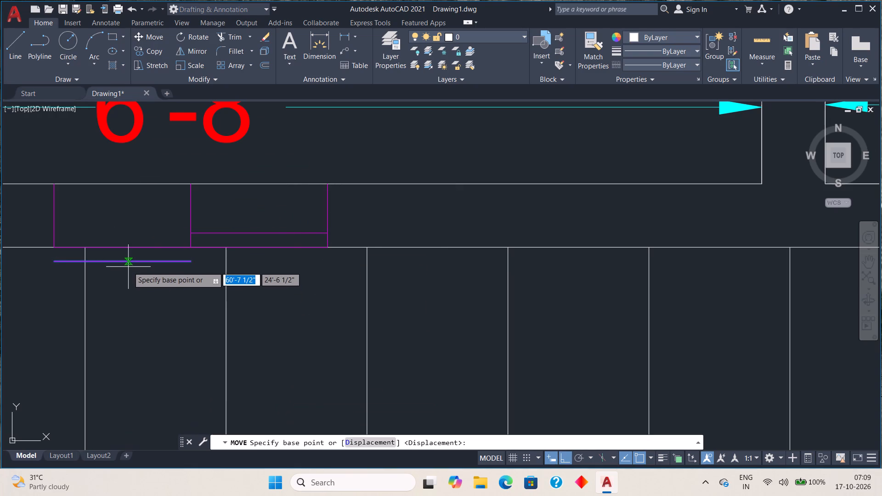
{"action": "left_click", "coordinate": [130, 261]}
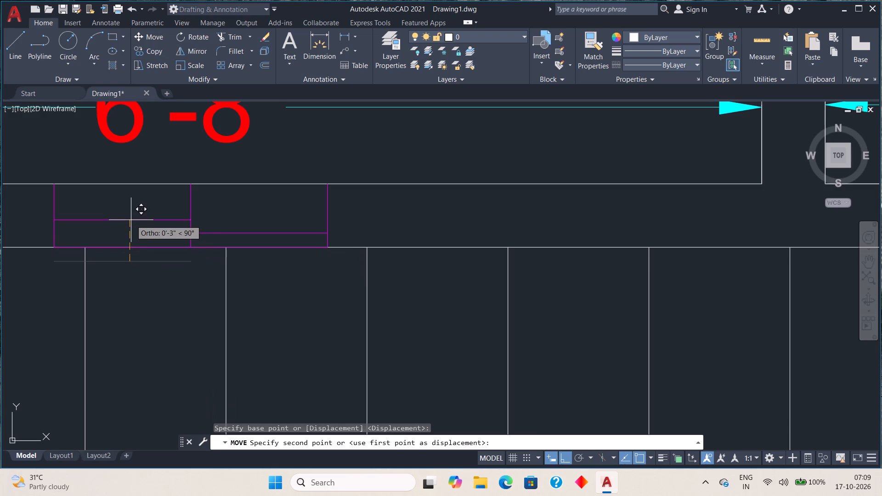
{"action": "left_click", "coordinate": [131, 218]}
{"action": "key", "text": "Escape"}
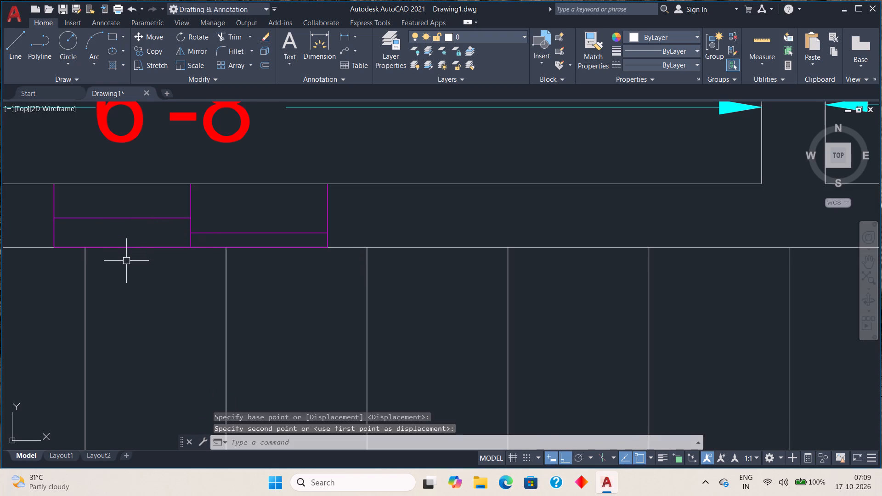
Nudge the Bath window's left pane line slightly further up within the wall.
{"action": "scroll", "coordinate": [135, 257], "scroll_direction": "down", "scroll_amount": 1}
{"action": "scroll", "coordinate": [140, 255], "scroll_direction": "up", "scroll_amount": 2}
{"action": "scroll", "coordinate": [155, 228], "scroll_direction": "down", "scroll_amount": 1}
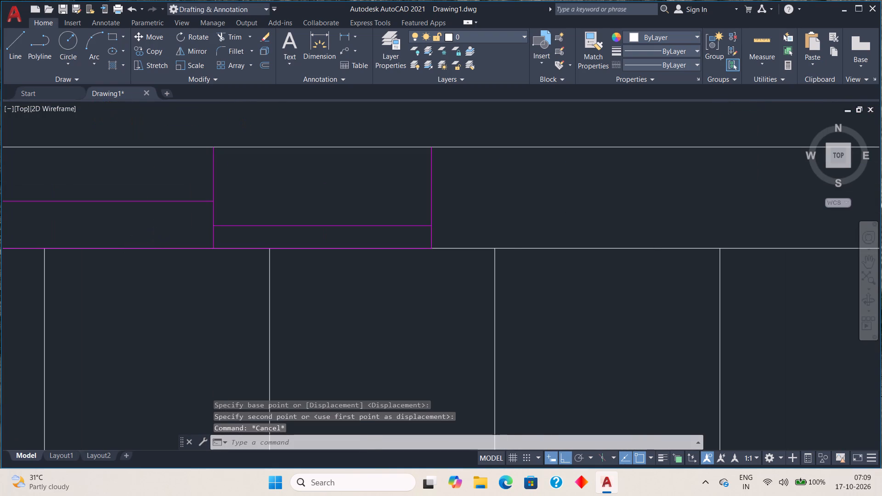
{"action": "left_click", "coordinate": [153, 211]}
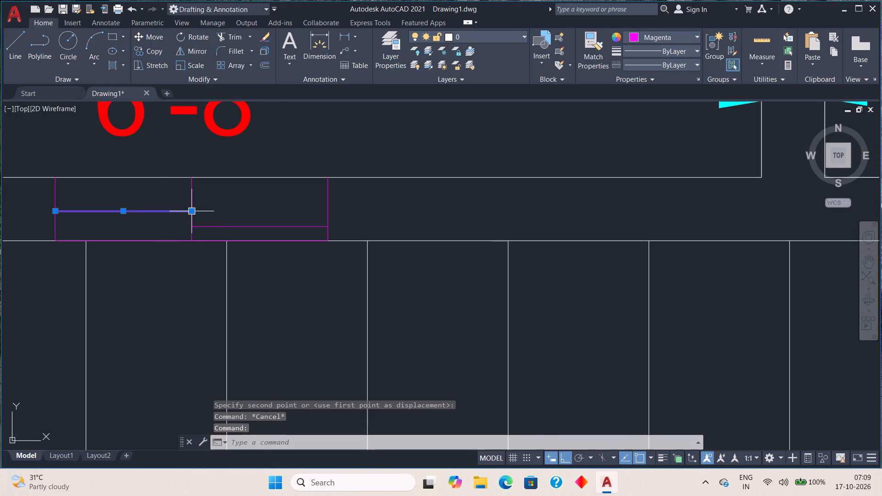
{"action": "left_click", "coordinate": [155, 38]}
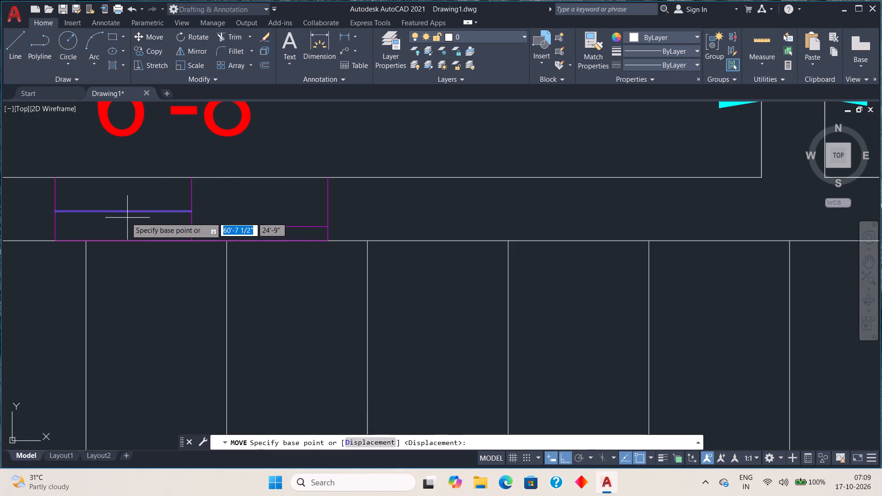
{"action": "left_click", "coordinate": [126, 211]}
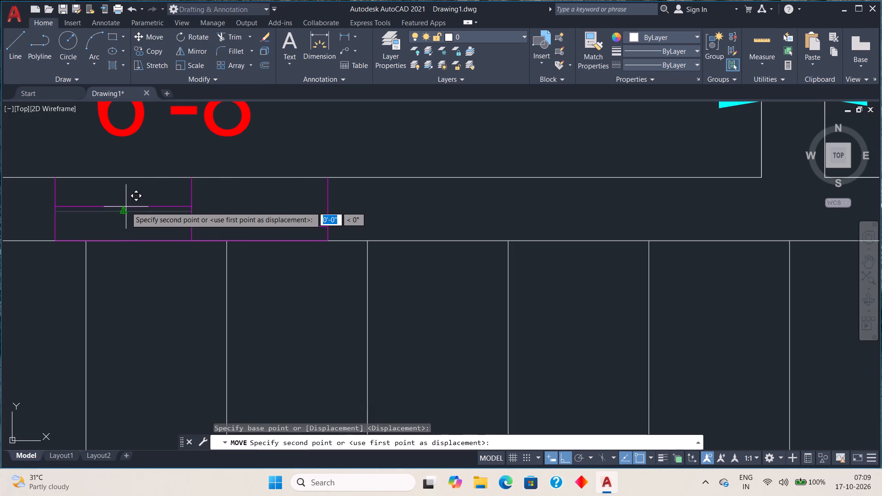
{"action": "left_click", "coordinate": [126, 204]}
{"action": "key", "text": "Escape"}
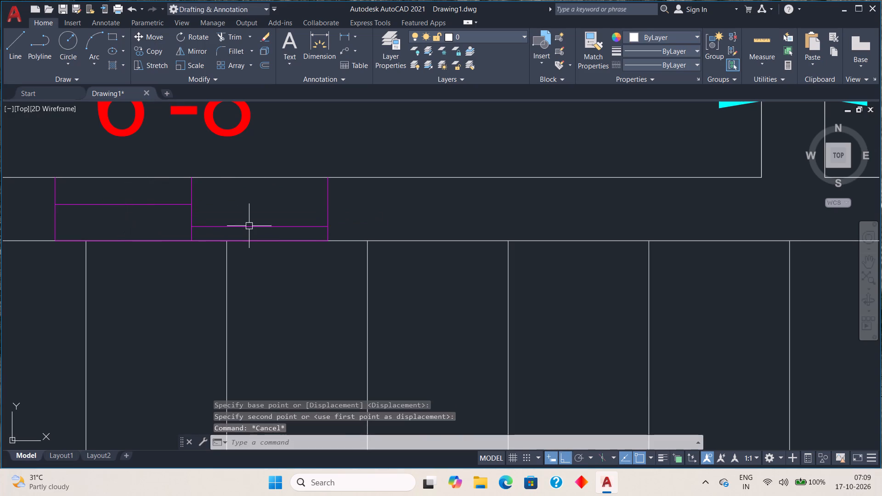
Move the right pane line of the window between Bath and stairs straight up about 1" within the wall.
{"action": "left_click", "coordinate": [249, 226]}
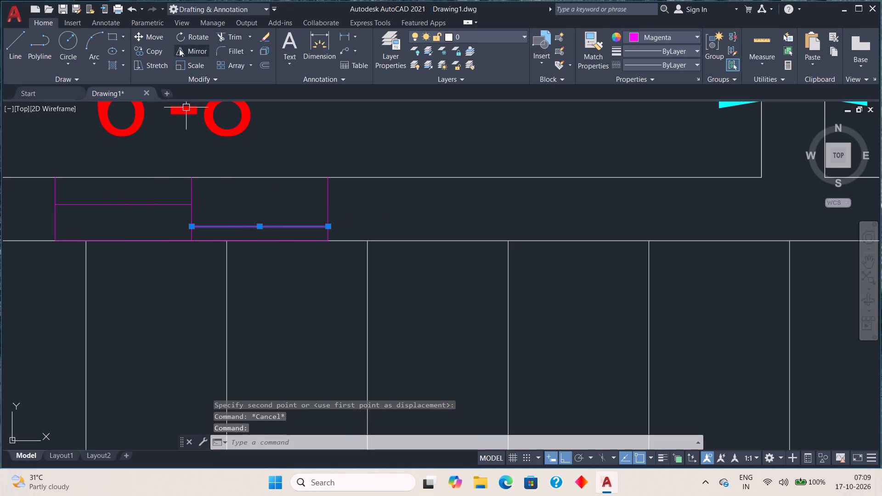
{"action": "left_click", "coordinate": [144, 38]}
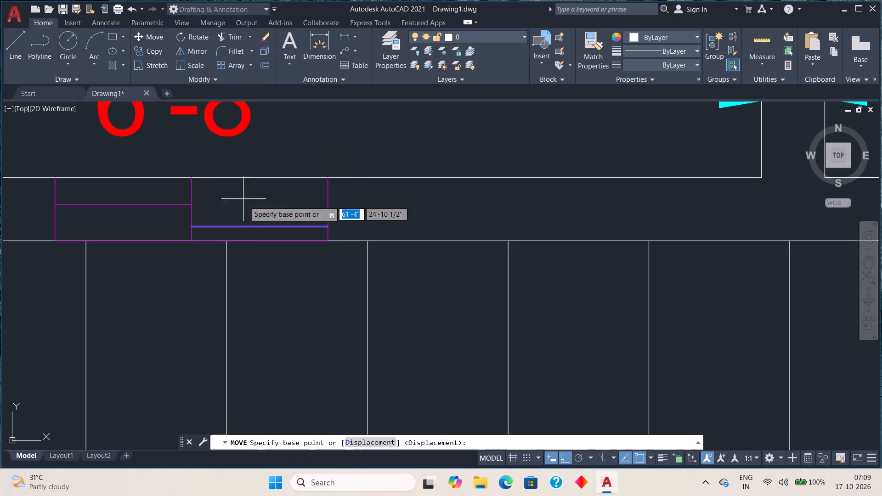
{"action": "left_click", "coordinate": [258, 224]}
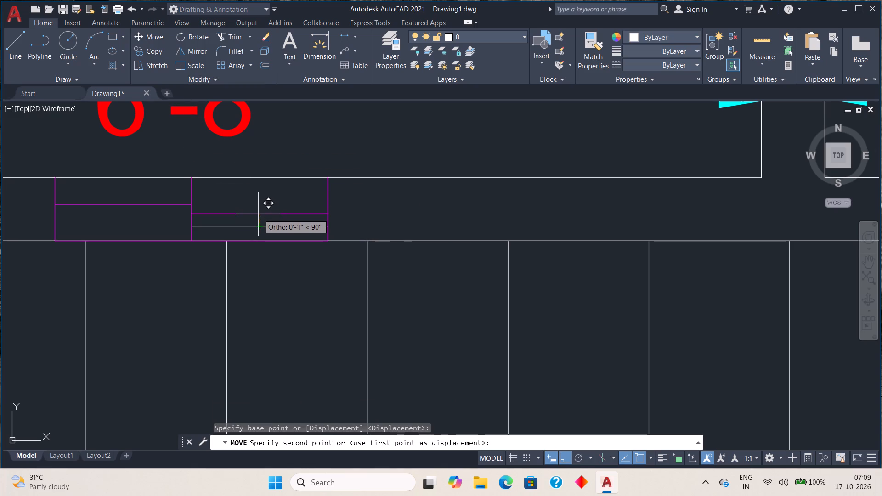
{"action": "left_click", "coordinate": [258, 216]}
{"action": "key", "text": "Escape"}
Examine the Kitchen window's pane lines and how its middle line meets the wall edges.
{"action": "scroll", "coordinate": [296, 211], "scroll_direction": "down", "scroll_amount": 4}
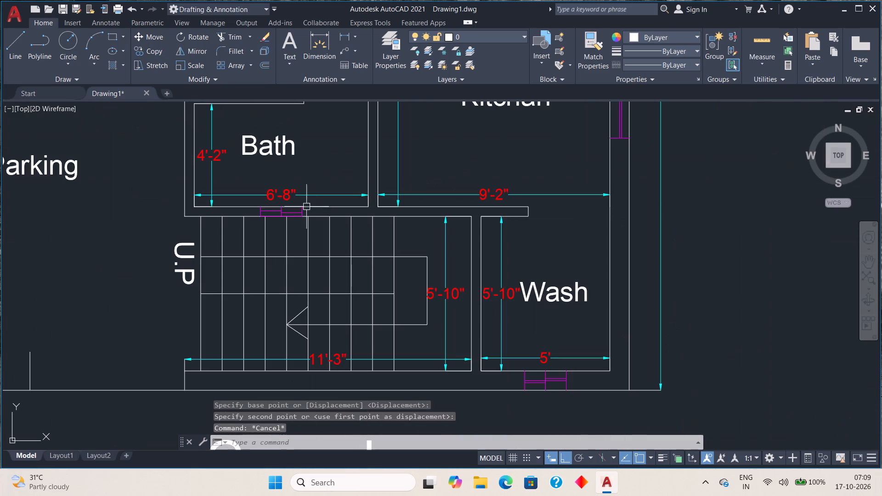
{"action": "middle_click_drag", "start_coordinate": [326, 191], "coordinate": [306, 239]}
{"action": "scroll", "coordinate": [314, 203], "scroll_direction": "down", "scroll_amount": 1}
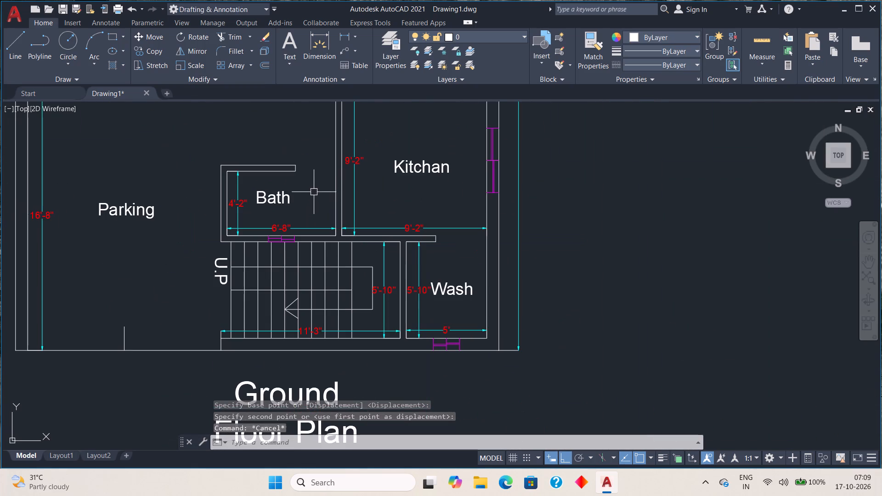
{"action": "middle_click_drag", "start_coordinate": [314, 185], "coordinate": [301, 292]}
{"action": "scroll", "coordinate": [471, 270], "scroll_direction": "up", "scroll_amount": 4}
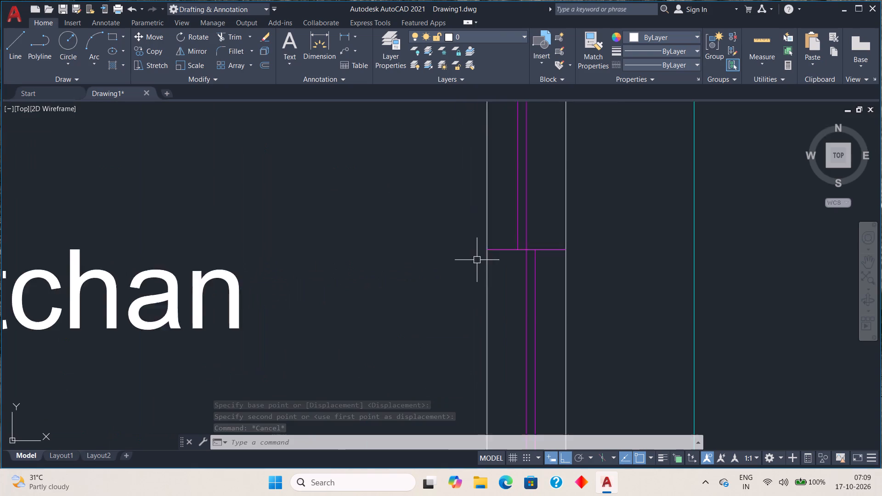
{"action": "scroll", "coordinate": [477, 259], "scroll_direction": "up", "scroll_amount": 1}
{"action": "left_click", "coordinate": [504, 243]}
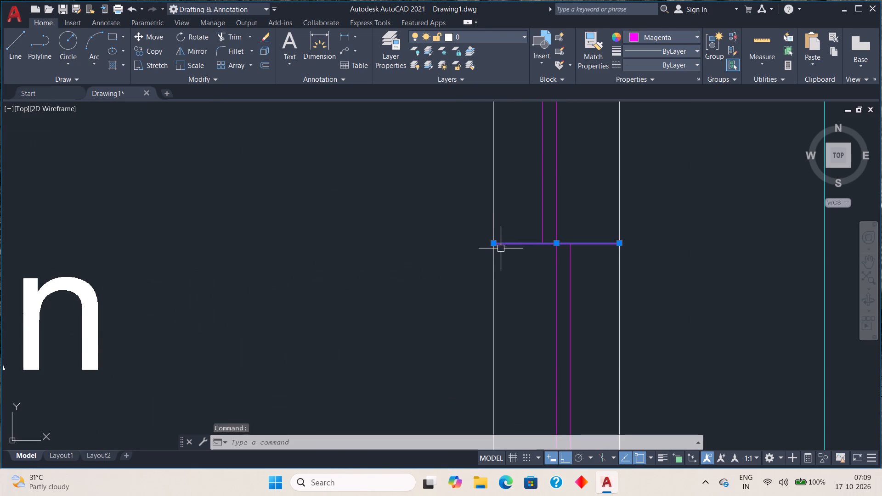
{"action": "key", "text": "Escape"}
Draw a vertical helper line across the wall between the O.T.S and the Bath below it, at the wall's midpoint.
{"action": "scroll", "coordinate": [490, 256], "scroll_direction": "down", "scroll_amount": 4}
{"action": "scroll", "coordinate": [446, 258], "scroll_direction": "down", "scroll_amount": 2}
{"action": "middle_click_drag", "start_coordinate": [390, 216], "coordinate": [380, 289]}
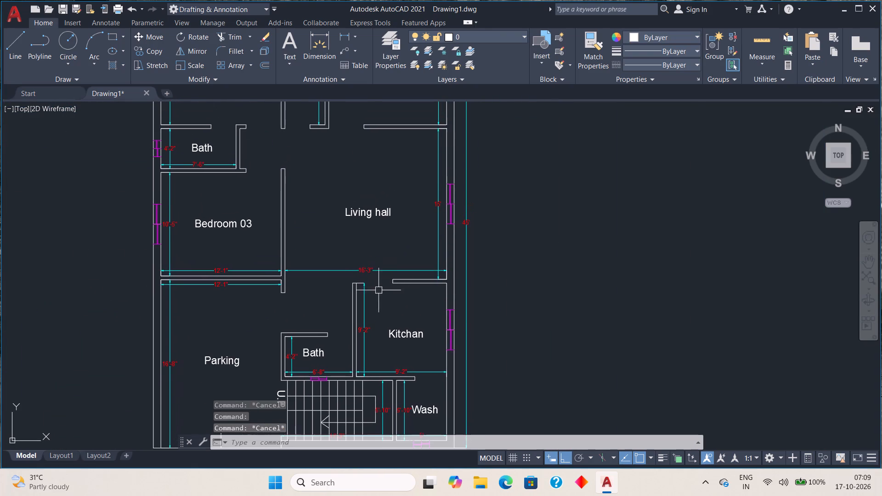
{"action": "middle_click_drag", "start_coordinate": [366, 200], "coordinate": [360, 287]}
{"action": "middle_click_drag", "start_coordinate": [357, 190], "coordinate": [356, 286]}
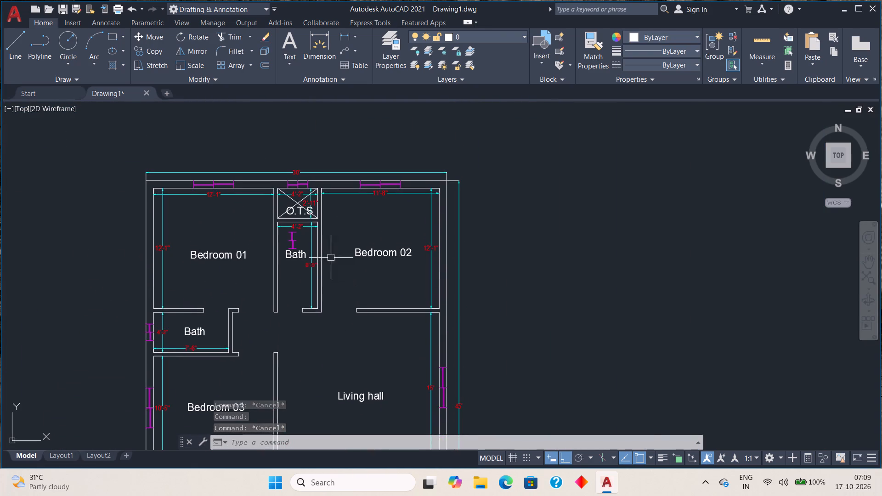
{"action": "scroll", "coordinate": [300, 228], "scroll_direction": "up", "scroll_amount": 3}
{"action": "middle_click_drag", "start_coordinate": [300, 233], "coordinate": [294, 286]}
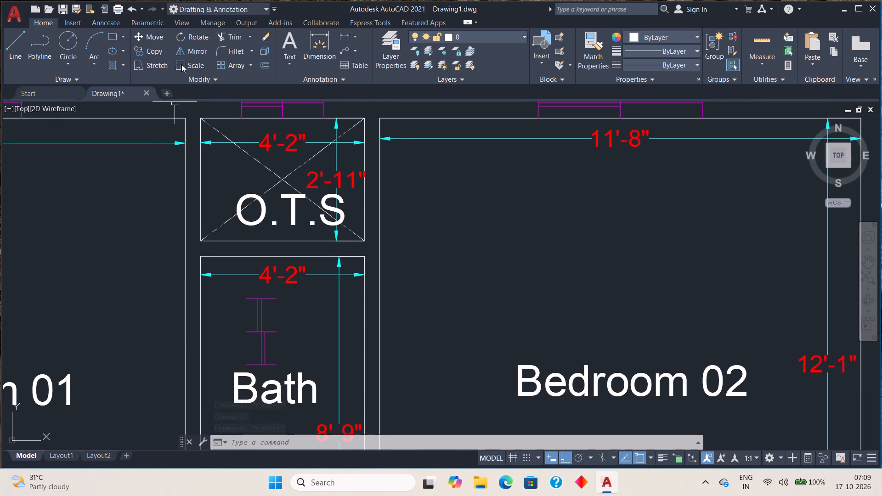
{"action": "left_click", "coordinate": [7, 42]}
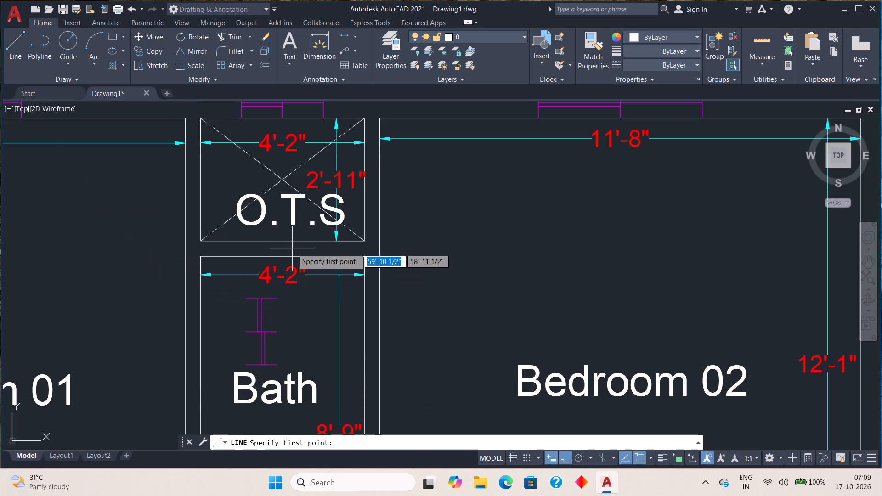
{"action": "left_click", "coordinate": [284, 259]}
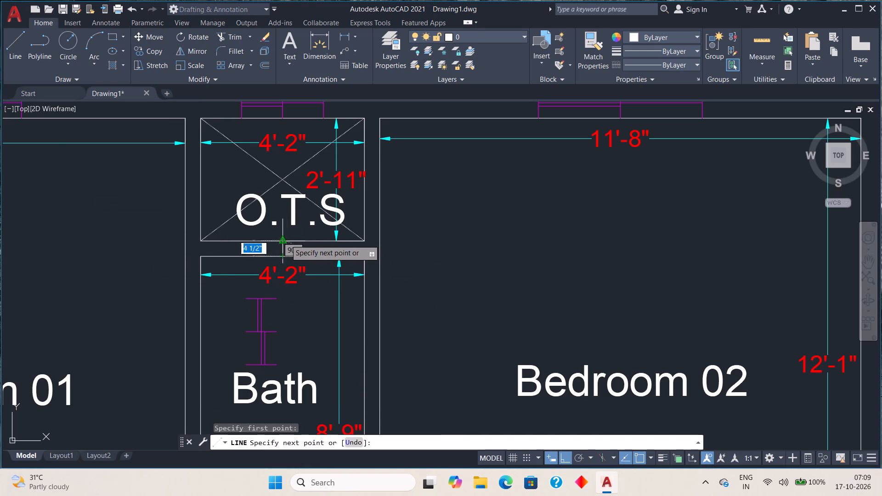
{"action": "left_click", "coordinate": [286, 240]}
{"action": "key", "text": "Escape"}
Rotate the small magenta window in the Bath below the O.T.S by 270° so it lies horizontally.
{"action": "scroll", "coordinate": [322, 320], "scroll_direction": "down", "scroll_amount": 1}
{"action": "middle_click_drag", "start_coordinate": [322, 321], "coordinate": [325, 293]}
{"action": "scroll", "coordinate": [275, 277], "scroll_direction": "up", "scroll_amount": 2}
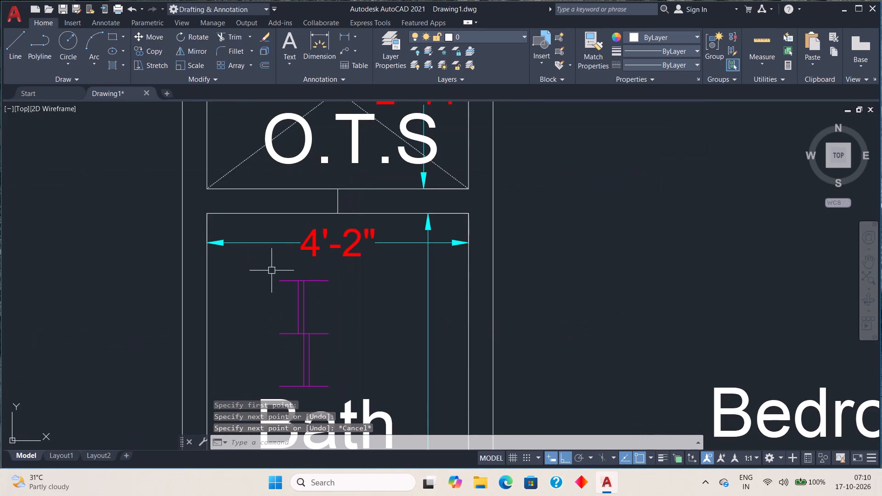
{"action": "left_click", "coordinate": [265, 264]}
{"action": "left_click", "coordinate": [342, 390]}
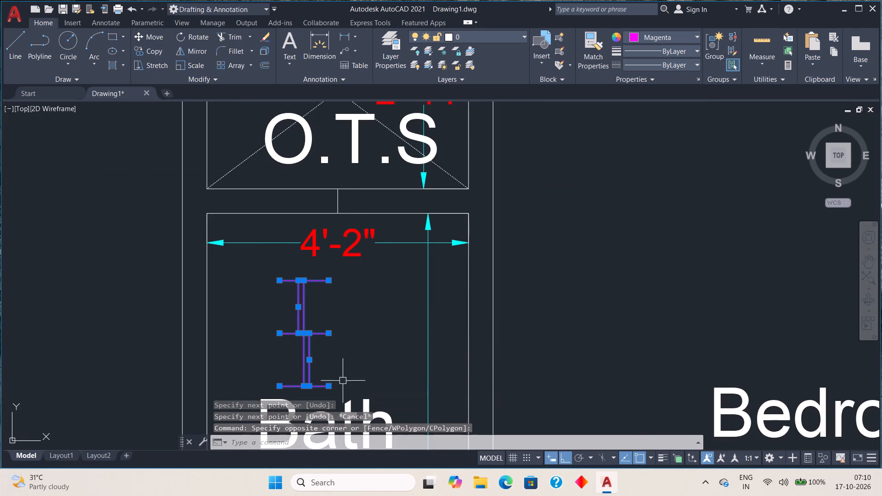
{"action": "left_click", "coordinate": [183, 34]}
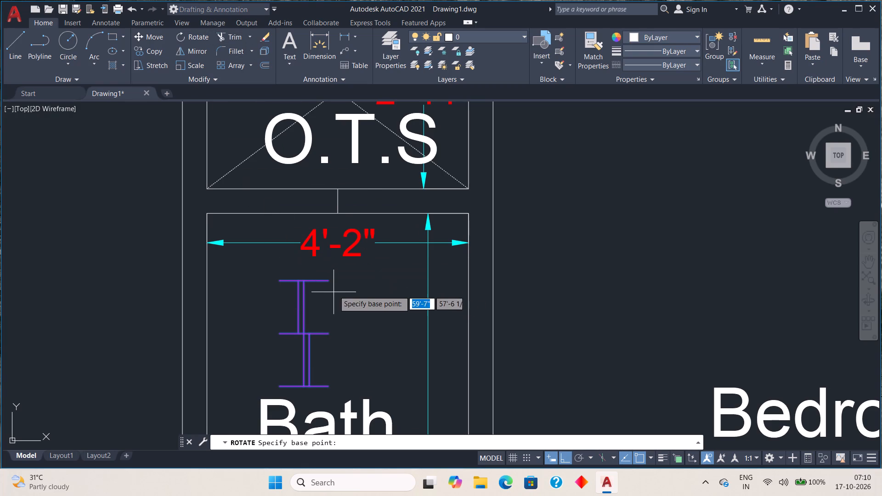
{"action": "left_click", "coordinate": [332, 283]}
{"action": "left_click", "coordinate": [364, 336]}
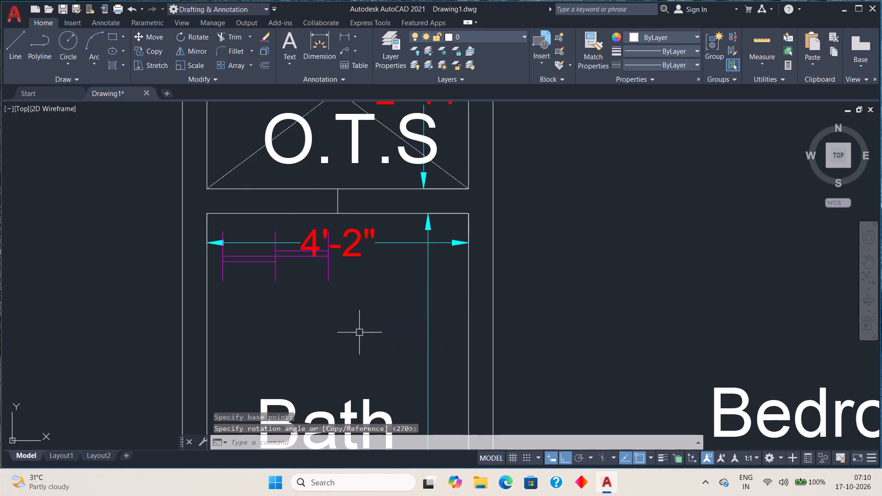
Move the rotated window so its middle line's upper end meets the helper line's upper end on the O.T.S wall edge.
{"action": "left_click", "coordinate": [211, 228]}
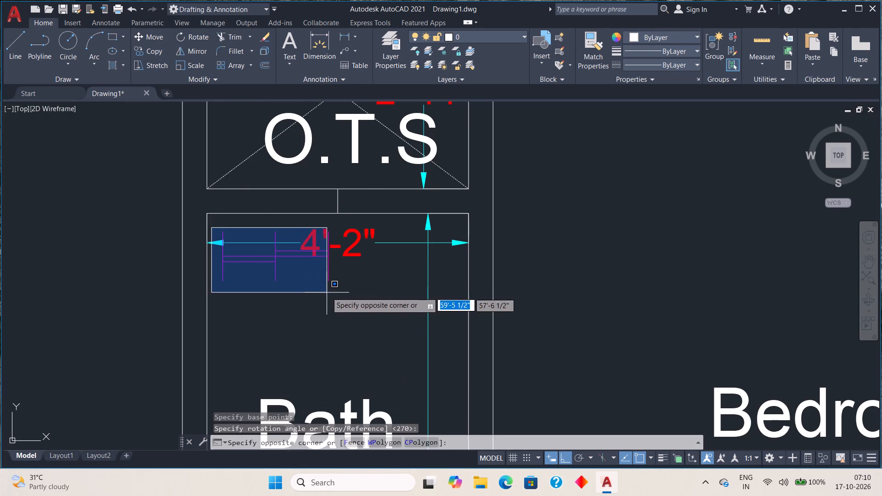
{"action": "left_click", "coordinate": [347, 293]}
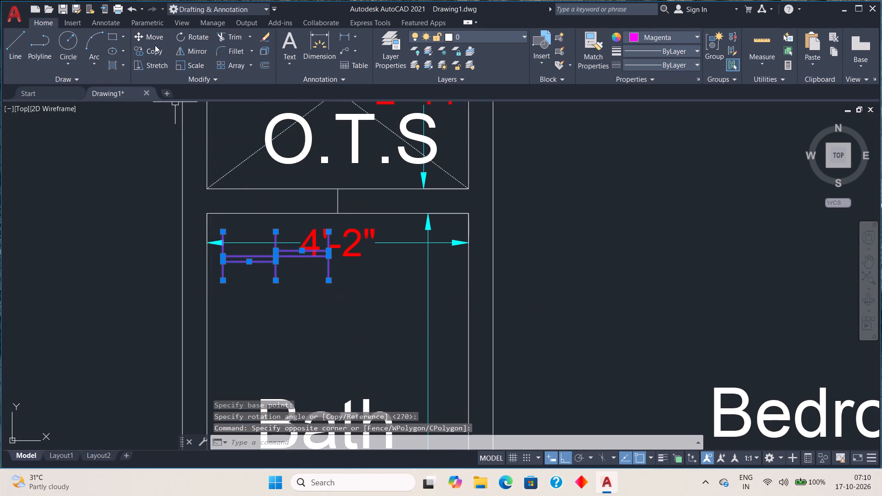
{"action": "left_click", "coordinate": [153, 41]}
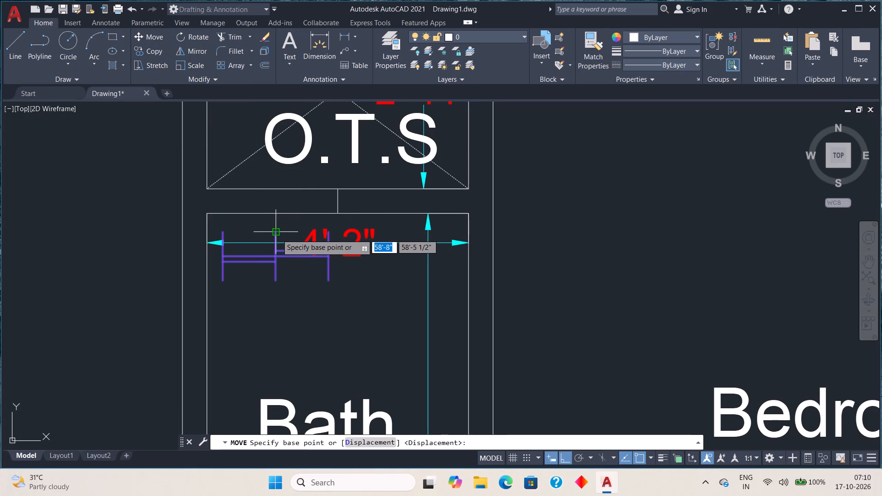
{"action": "left_click", "coordinate": [277, 234]}
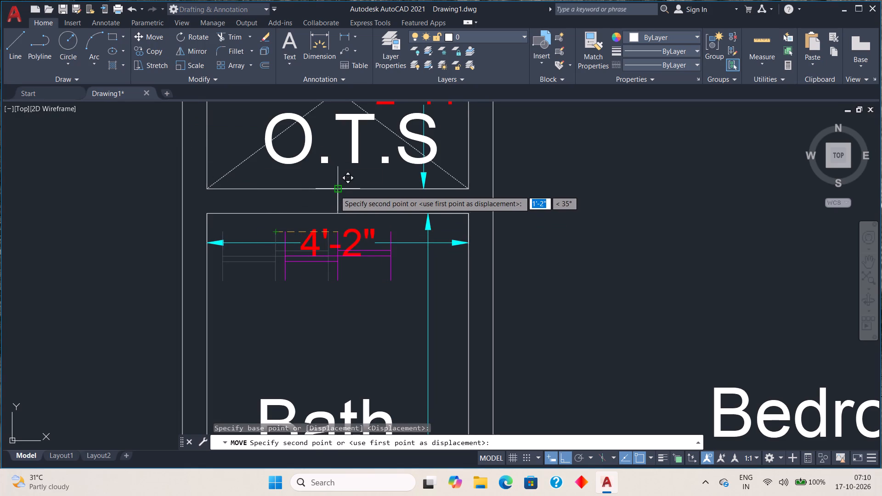
{"action": "left_click", "coordinate": [335, 190]}
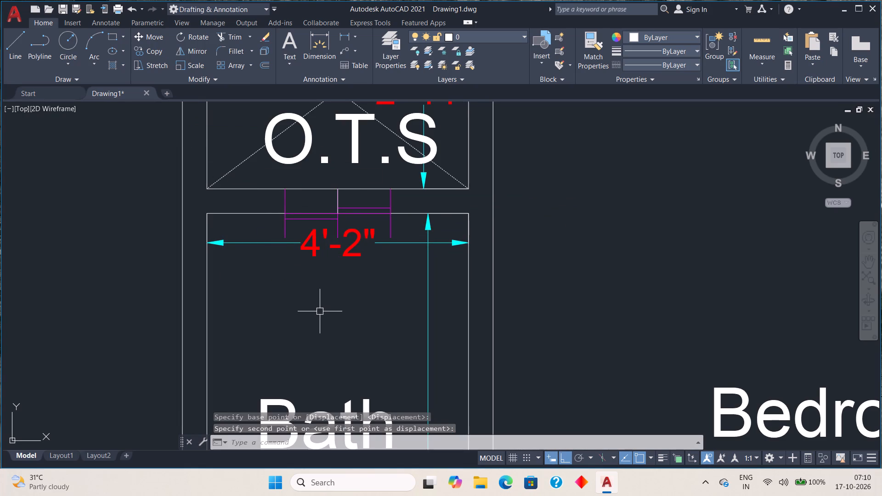
{"action": "key", "text": "Escape"}
{"action": "key", "text": "Escape"}
Erase the white helper line at the centre of the window between the O.T.S and Bath.
{"action": "middle_click_drag", "start_coordinate": [352, 180], "coordinate": [344, 242]}
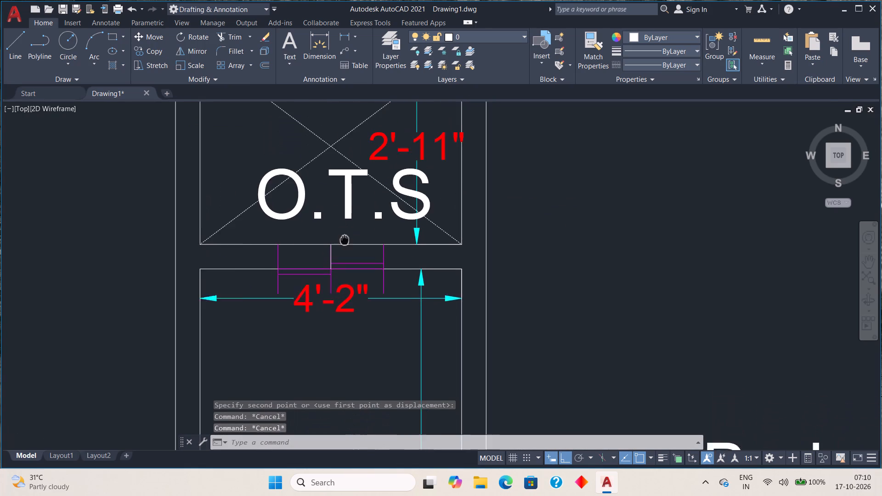
{"action": "middle_click_drag", "start_coordinate": [344, 242], "coordinate": [341, 247]}
{"action": "scroll", "coordinate": [330, 272], "scroll_direction": "up", "scroll_amount": 3}
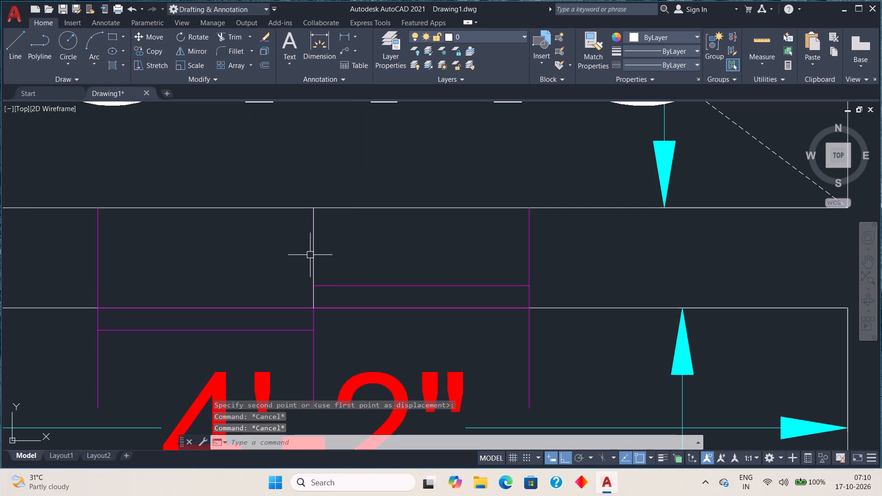
{"action": "left_click", "coordinate": [315, 244]}
{"action": "key", "text": "Delete"}
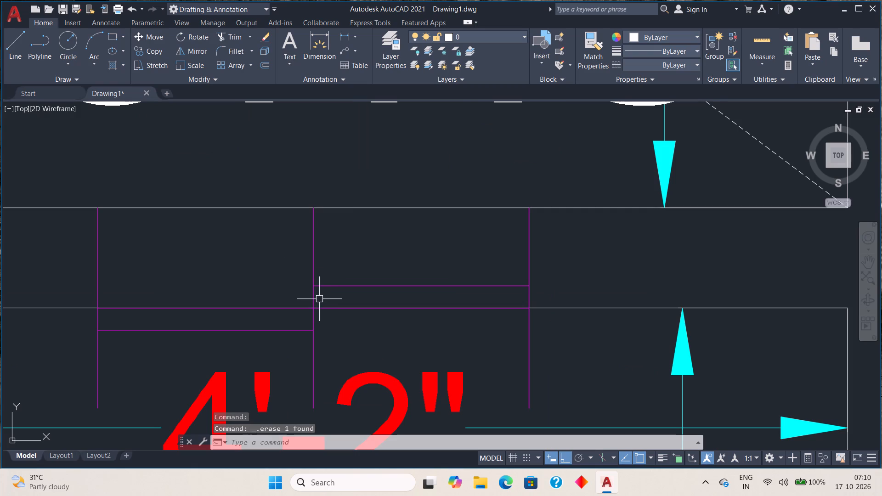
Shorten the window's three vertical lines so their lower ends meet the wall's edge on the Bath side.
{"action": "scroll", "coordinate": [319, 299], "scroll_direction": "down", "scroll_amount": 1}
{"action": "middle_click_drag", "start_coordinate": [334, 327], "coordinate": [329, 290]}
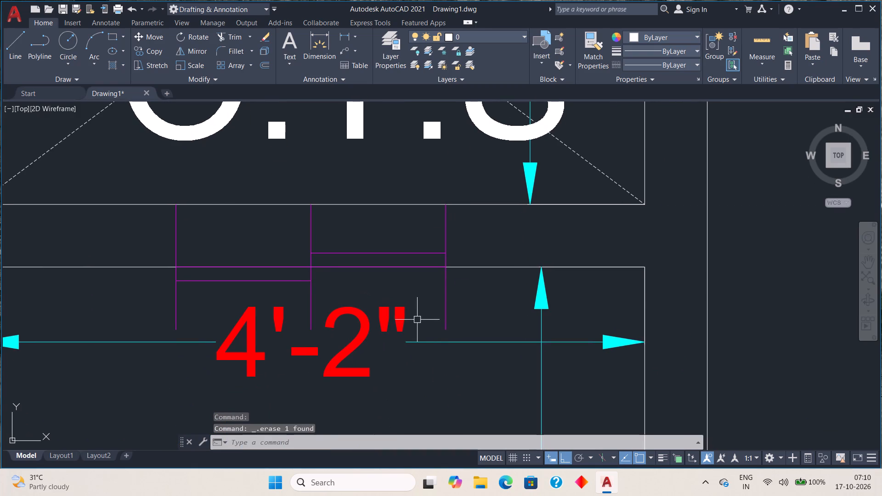
{"action": "left_click", "coordinate": [310, 295]}
{"action": "left_click", "coordinate": [311, 329]}
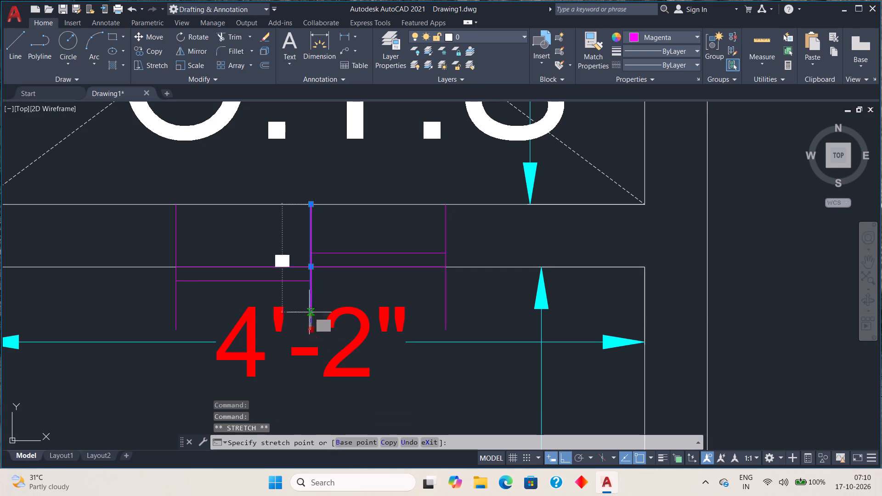
{"action": "left_click", "coordinate": [312, 265]}
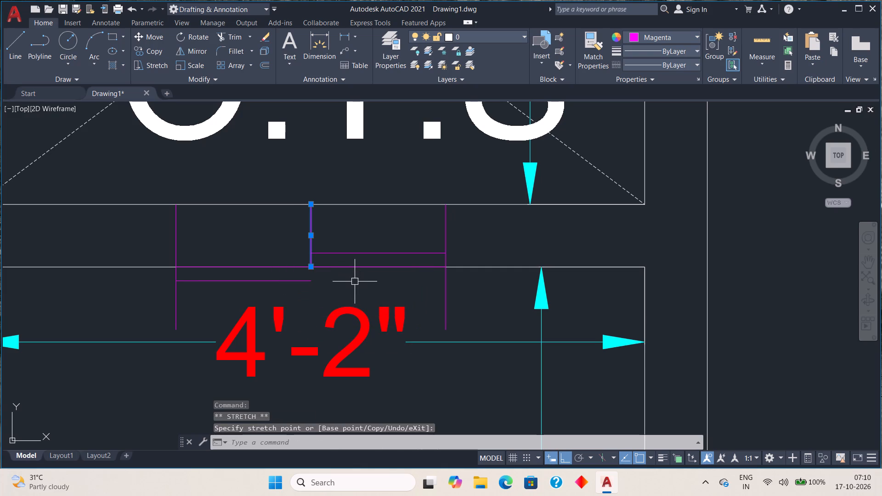
{"action": "key", "text": "Escape"}
{"action": "left_click", "coordinate": [445, 285]}
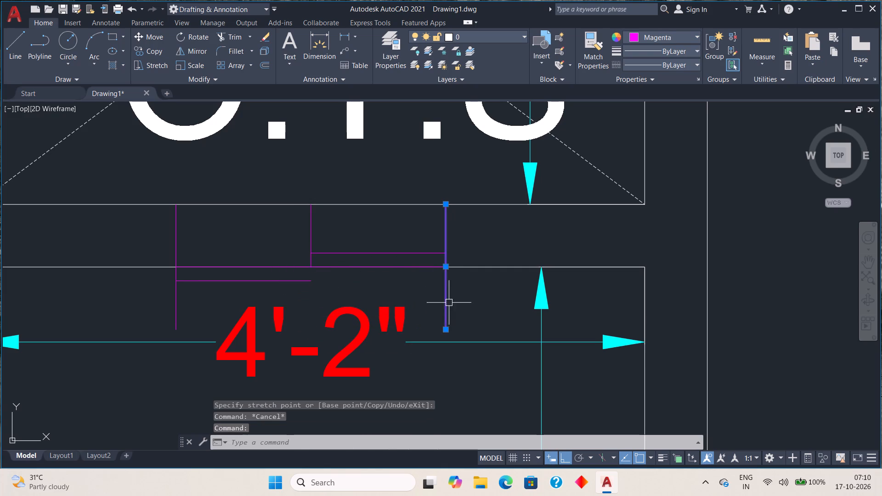
{"action": "left_click", "coordinate": [448, 332]}
{"action": "left_click", "coordinate": [446, 264]}
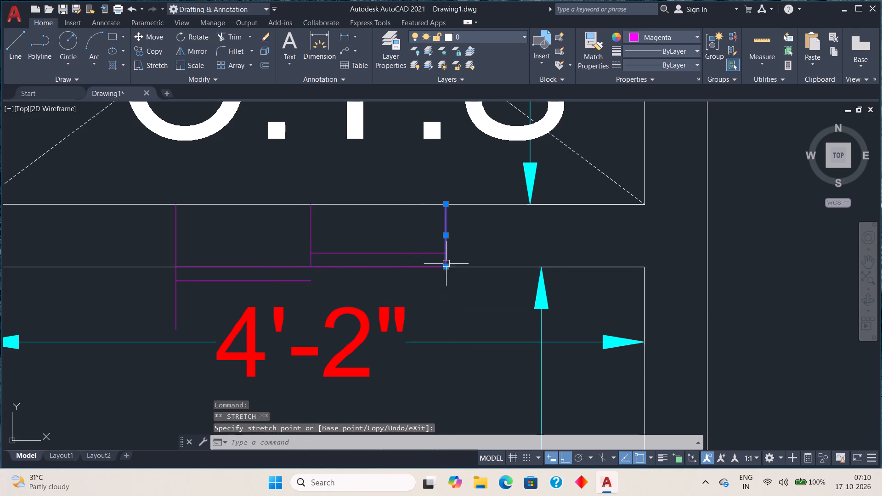
{"action": "key", "text": "Escape"}
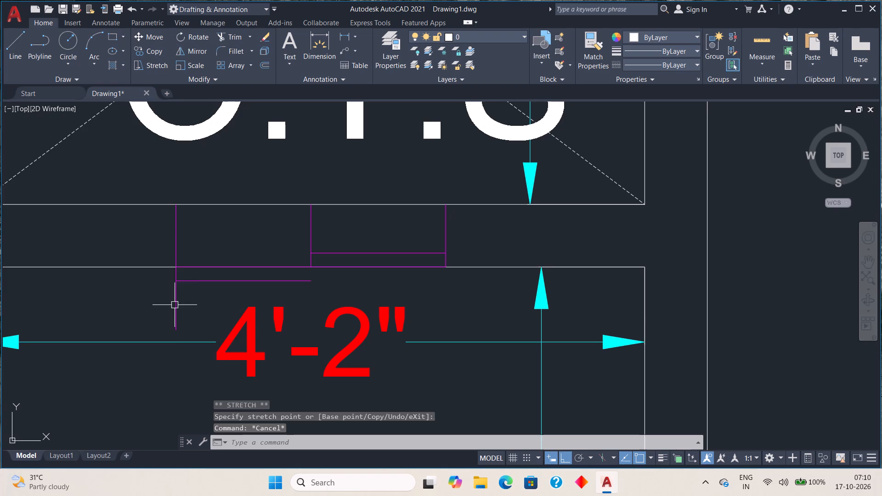
{"action": "left_click", "coordinate": [175, 305]}
{"action": "left_click", "coordinate": [176, 327]}
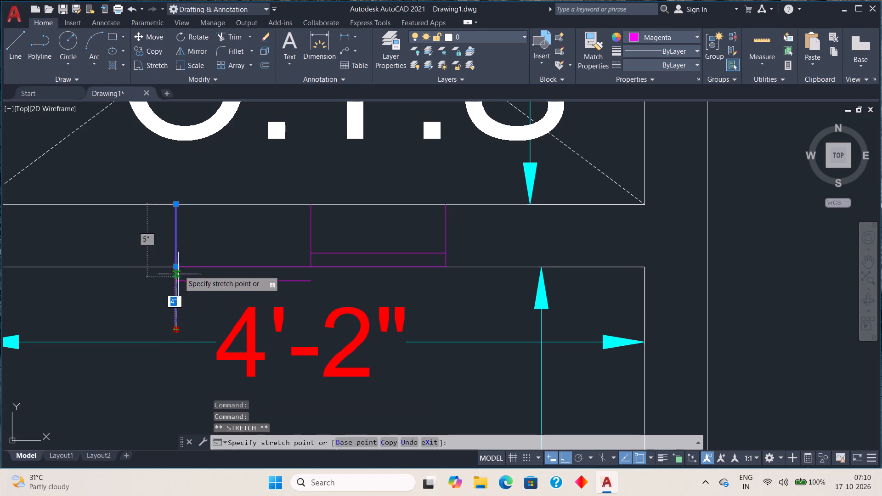
{"action": "left_click", "coordinate": [179, 267]}
{"action": "key", "text": "Escape"}
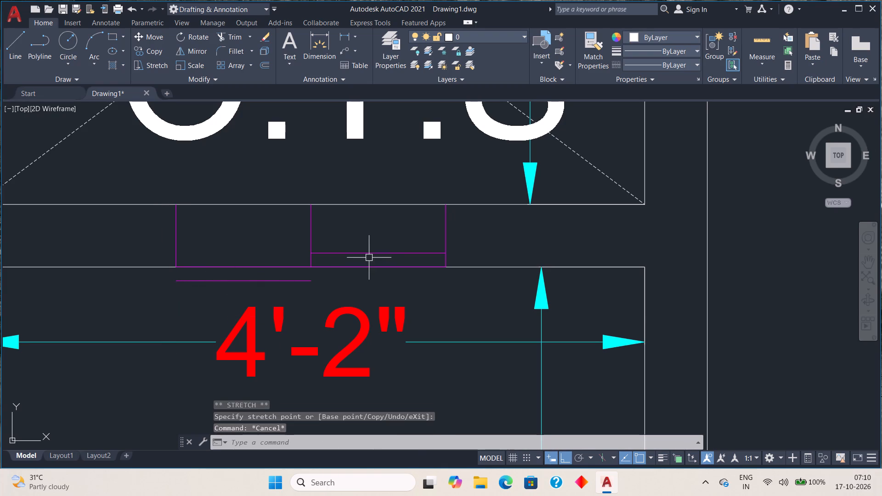
Move the stray magenta line below the O.T.S–Bath window up about 3 1/2" into the window's left half.
{"action": "left_click", "coordinate": [216, 282]}
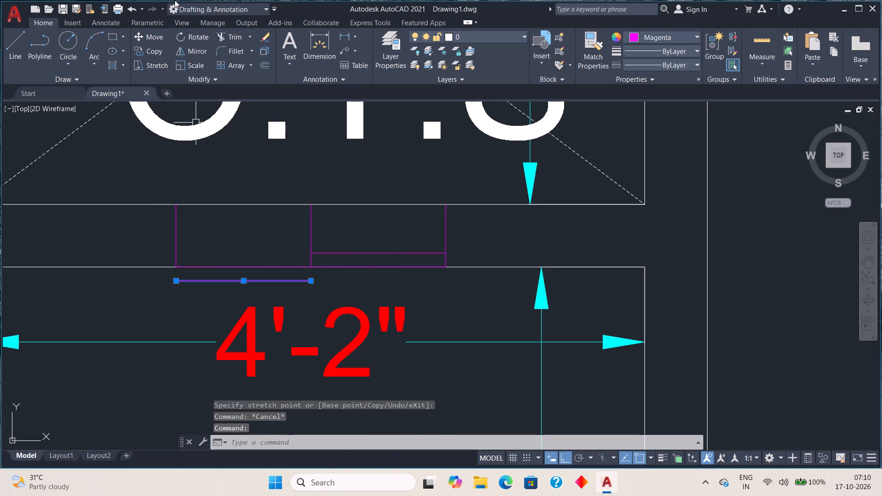
{"action": "left_click", "coordinate": [164, 35]}
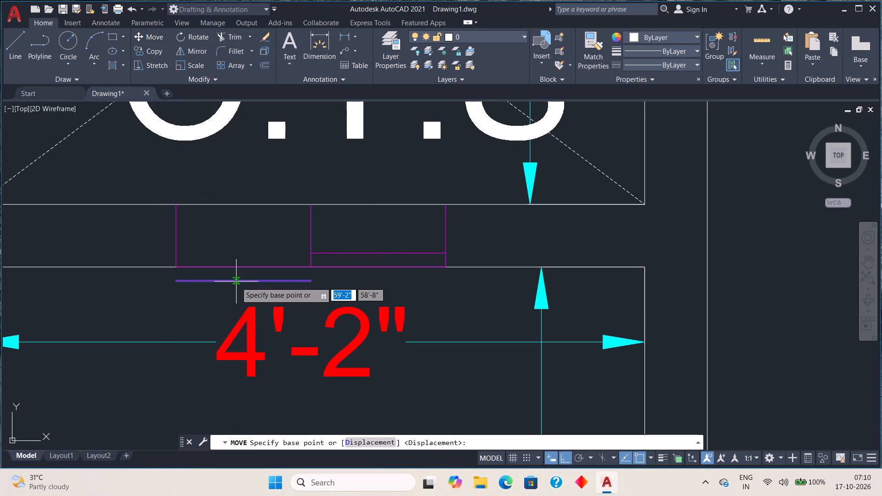
{"action": "left_click", "coordinate": [236, 282]}
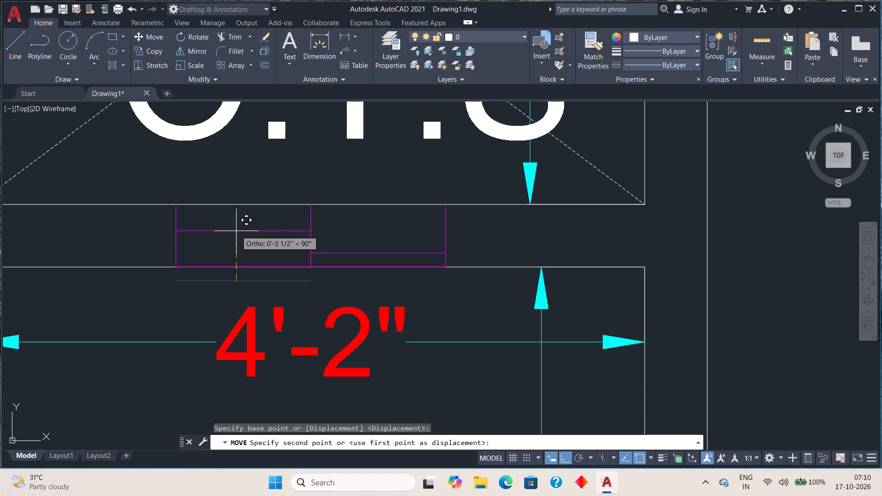
{"action": "left_click", "coordinate": [237, 227]}
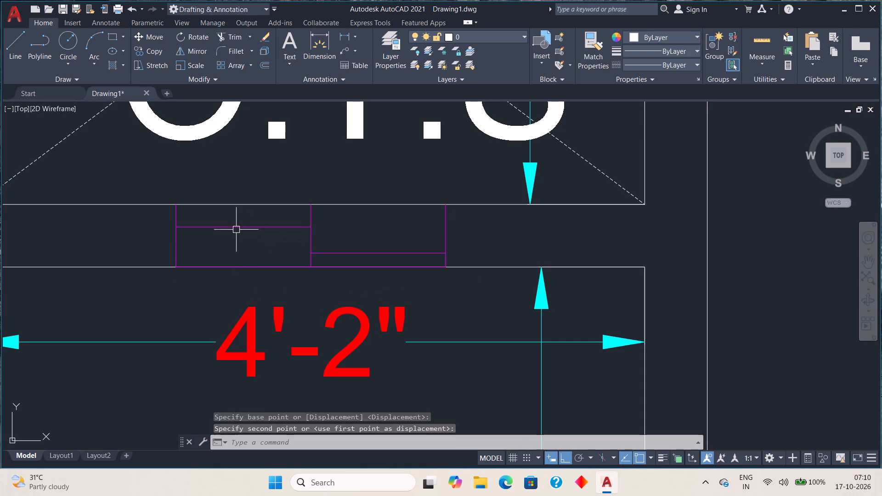
{"action": "key", "text": "Escape"}
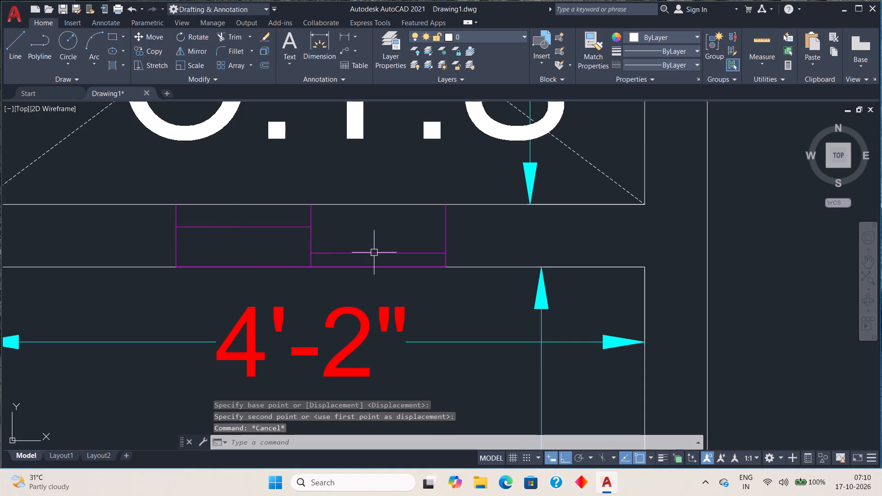
Move the horizontal magenta line in the right half of the O.T.S–Bath window up about 1/2".
{"action": "left_click", "coordinate": [374, 253]}
{"action": "left_click", "coordinate": [149, 36]}
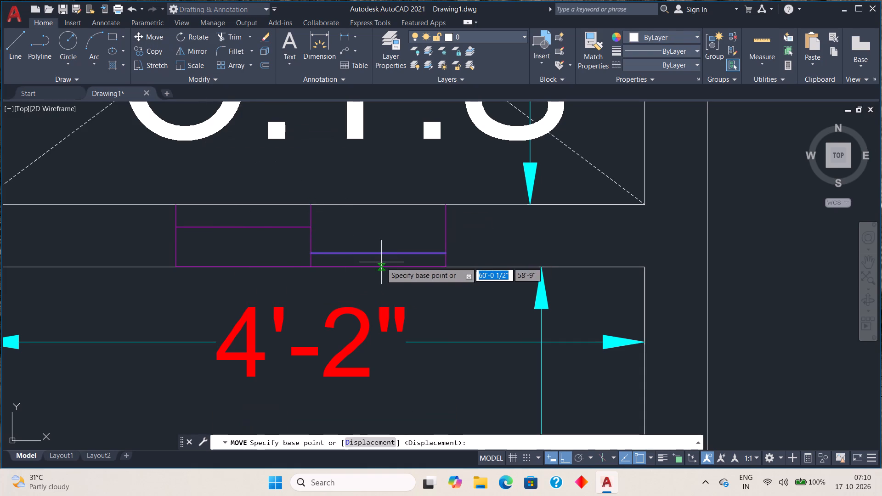
{"action": "left_click", "coordinate": [383, 254]}
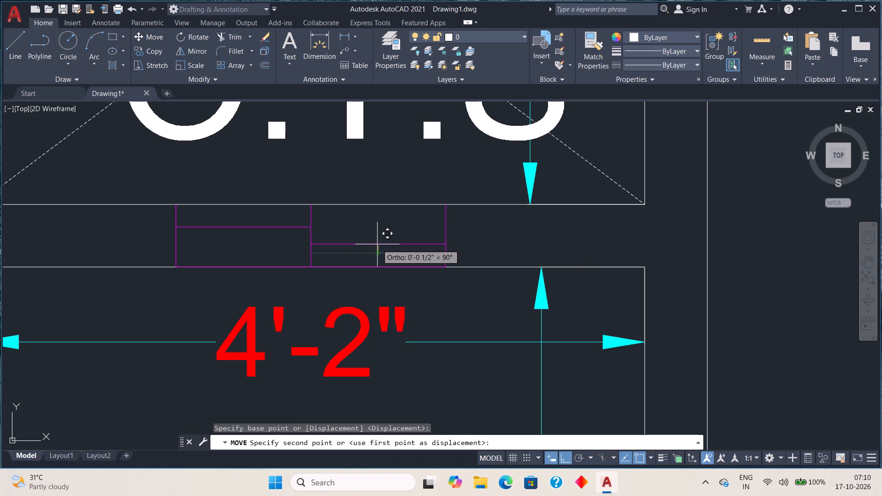
{"action": "left_click", "coordinate": [377, 246]}
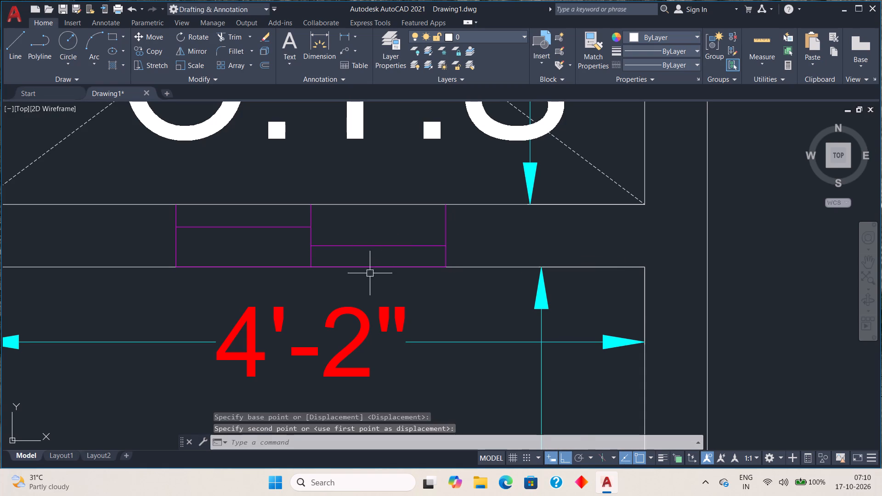
{"action": "key", "text": "Escape"}
Examine the windows already placed across the floor plan, from the O.T.S and Baths down to the stairs and Wash.
{"action": "scroll", "coordinate": [367, 279], "scroll_direction": "down", "scroll_amount": 4}
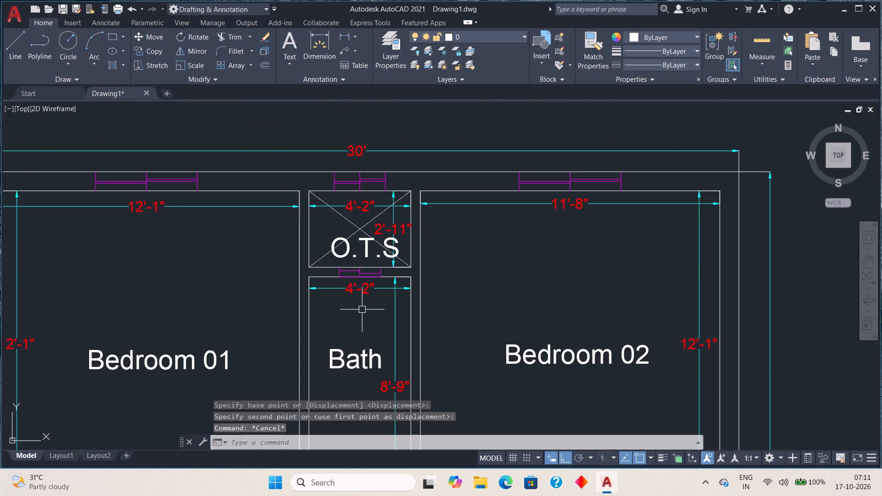
{"action": "middle_click_drag", "start_coordinate": [362, 317], "coordinate": [362, 270]}
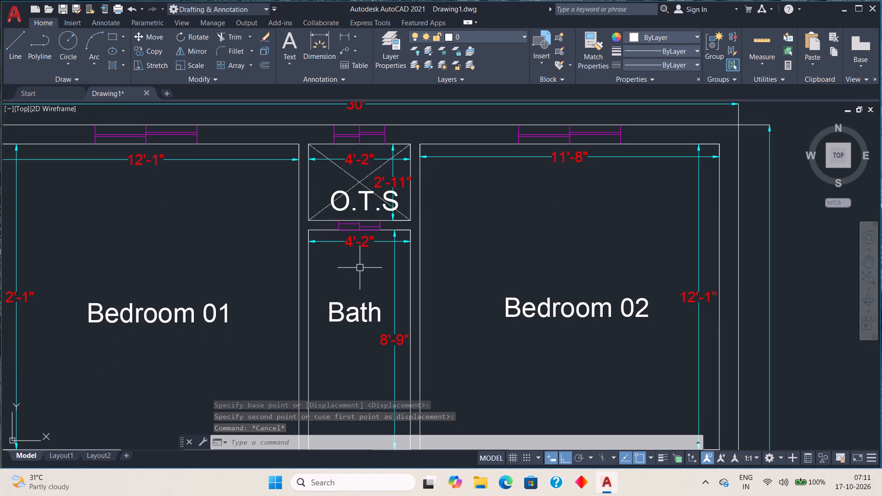
{"action": "scroll", "coordinate": [354, 270], "scroll_direction": "down", "scroll_amount": 1}
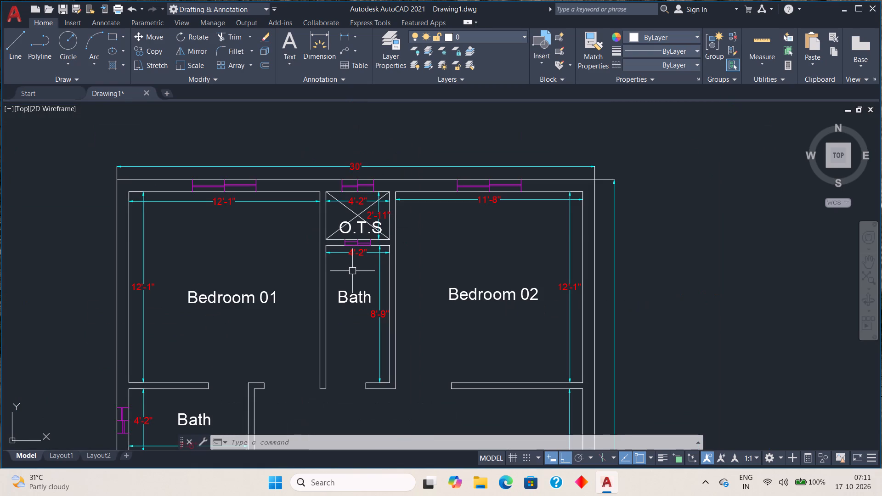
{"action": "middle_click_drag", "start_coordinate": [352, 271], "coordinate": [354, 217]}
{"action": "scroll", "coordinate": [328, 300], "scroll_direction": "down", "scroll_amount": 1}
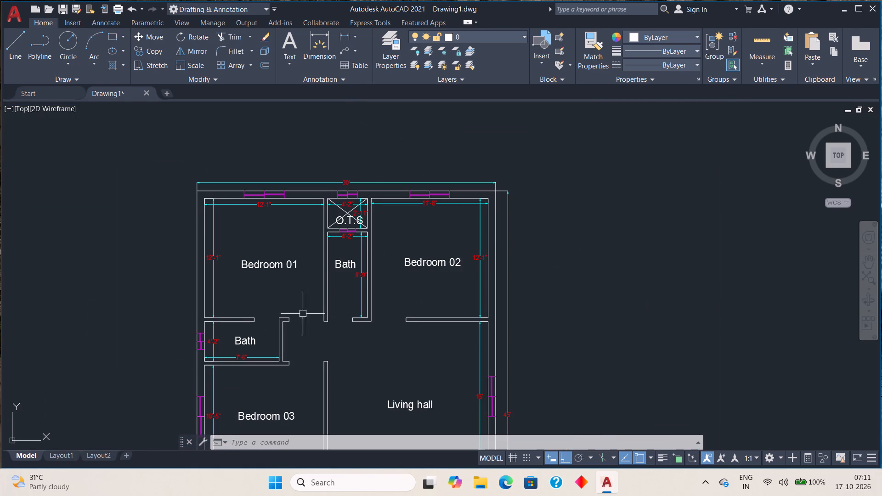
{"action": "scroll", "coordinate": [194, 352], "scroll_direction": "up", "scroll_amount": 5}
{"action": "scroll", "coordinate": [203, 331], "scroll_direction": "down", "scroll_amount": 5}
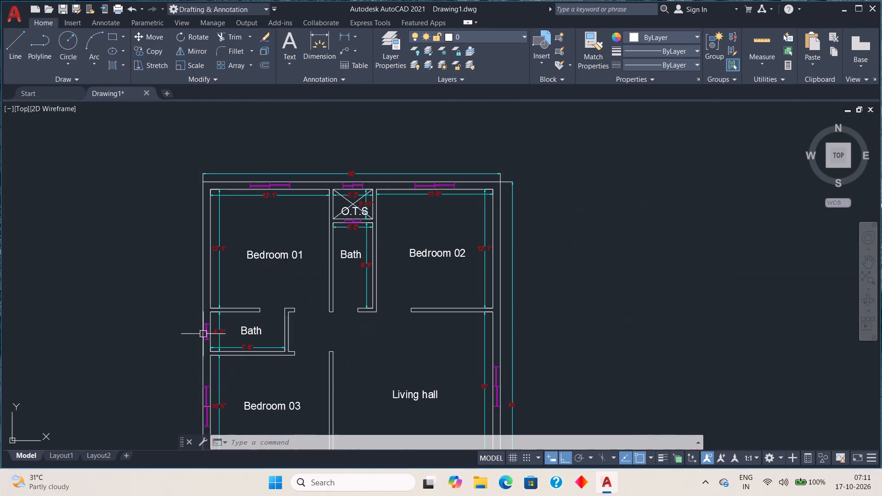
{"action": "middle_click_drag", "start_coordinate": [343, 336], "coordinate": [367, 180]}
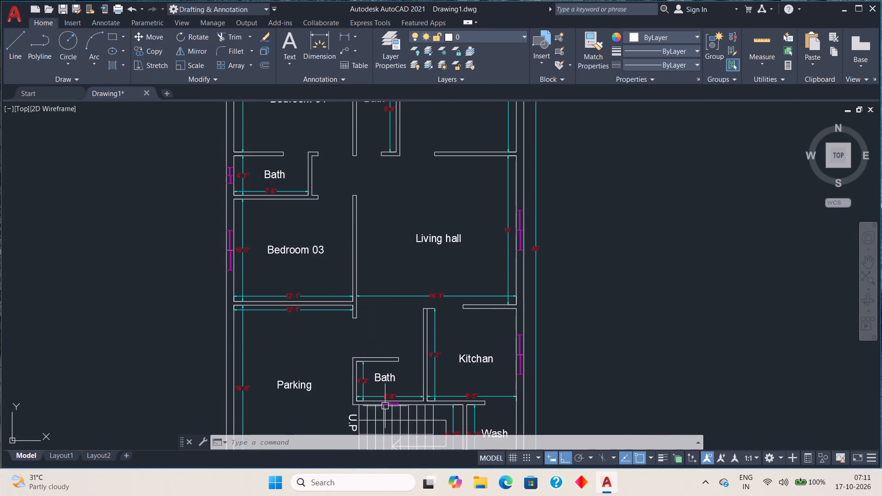
{"action": "scroll", "coordinate": [388, 410], "scroll_direction": "up", "scroll_amount": 3}
{"action": "middle_click_drag", "start_coordinate": [386, 409], "coordinate": [378, 364]}
{"action": "scroll", "coordinate": [387, 348], "scroll_direction": "up", "scroll_amount": 2}
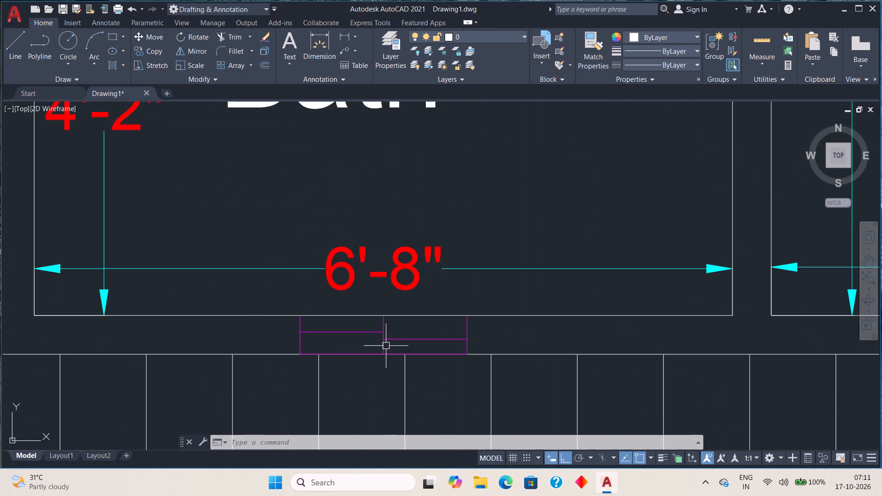
{"action": "scroll", "coordinate": [379, 357], "scroll_direction": "down", "scroll_amount": 4}
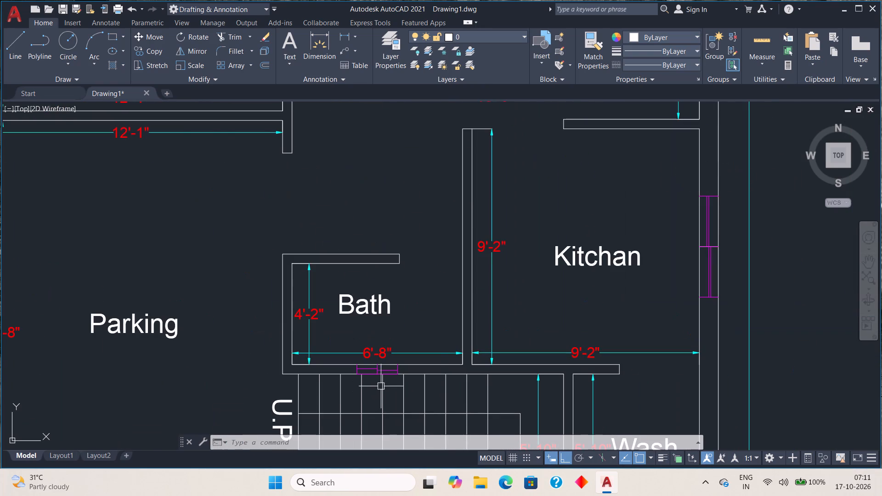
{"action": "middle_click_drag", "start_coordinate": [379, 384], "coordinate": [380, 308]}
{"action": "middle_click_drag", "start_coordinate": [374, 352], "coordinate": [355, 248]}
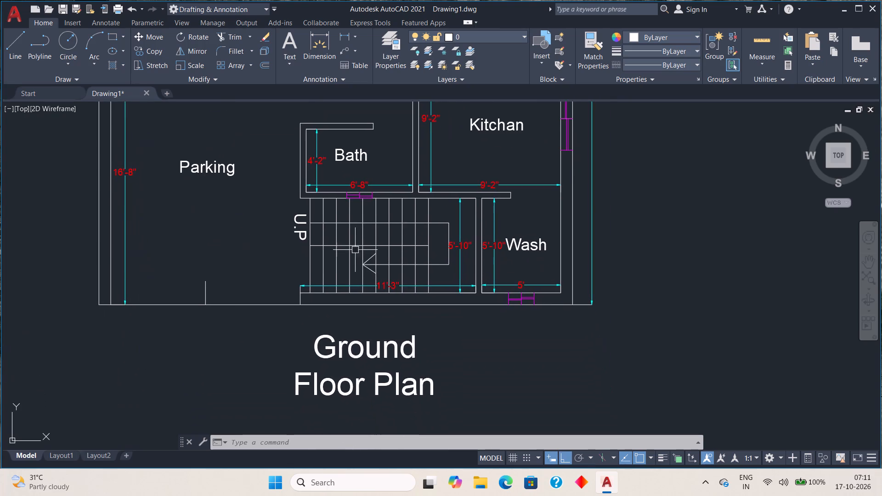
{"action": "scroll", "coordinate": [362, 303], "scroll_direction": "up", "scroll_amount": 2}
{"action": "scroll", "coordinate": [356, 305], "scroll_direction": "down", "scroll_amount": 2}
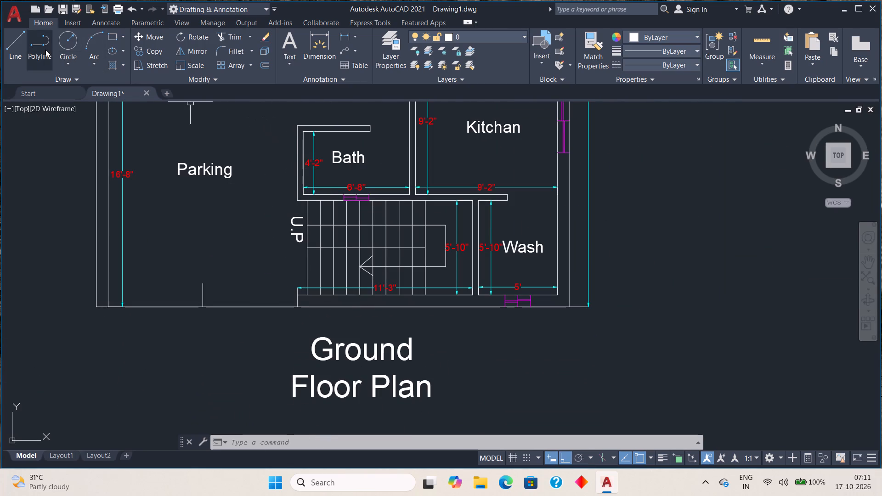
Draw a 9" vertical line across the outer wall below the stairs, at the middle of the 11'-3" stretch.
{"action": "left_click", "coordinate": [19, 53]}
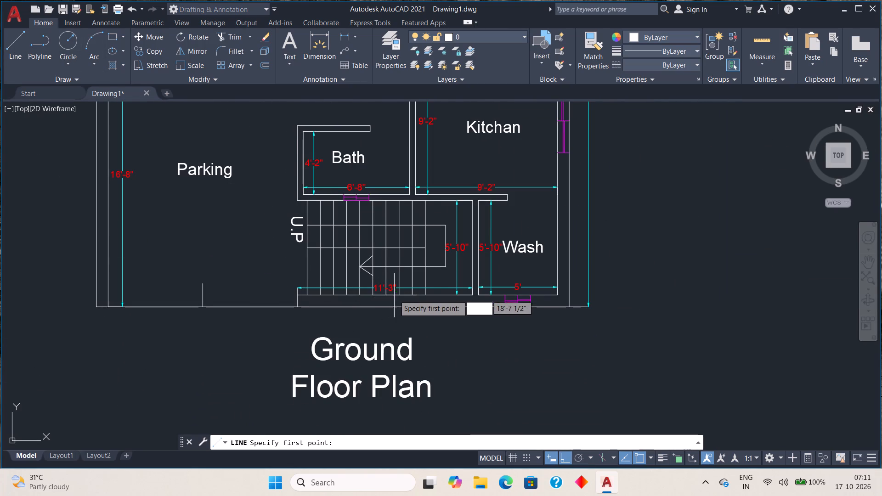
{"action": "left_click", "coordinate": [384, 295]}
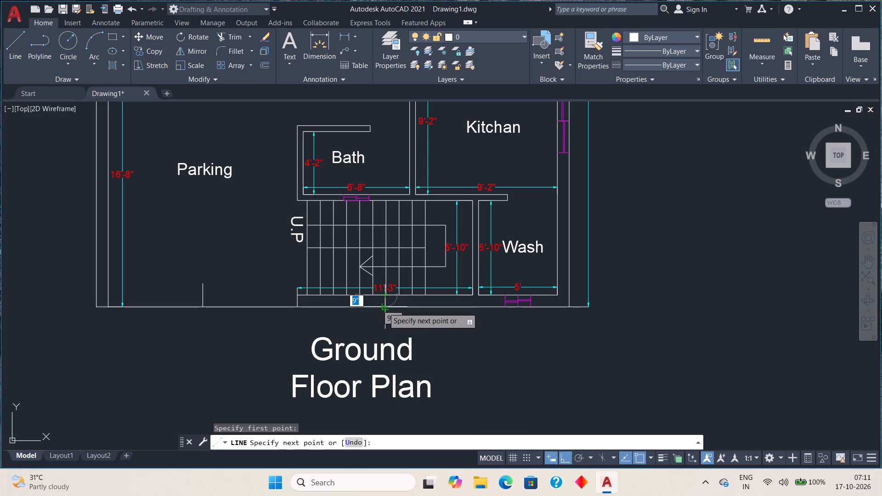
{"action": "left_click", "coordinate": [384, 308]}
{"action": "key", "text": "Escape"}
Offset the vertical centre line in the wall below the stairs by 3' to both sides.
{"action": "scroll", "coordinate": [386, 308], "scroll_direction": "up", "scroll_amount": 3}
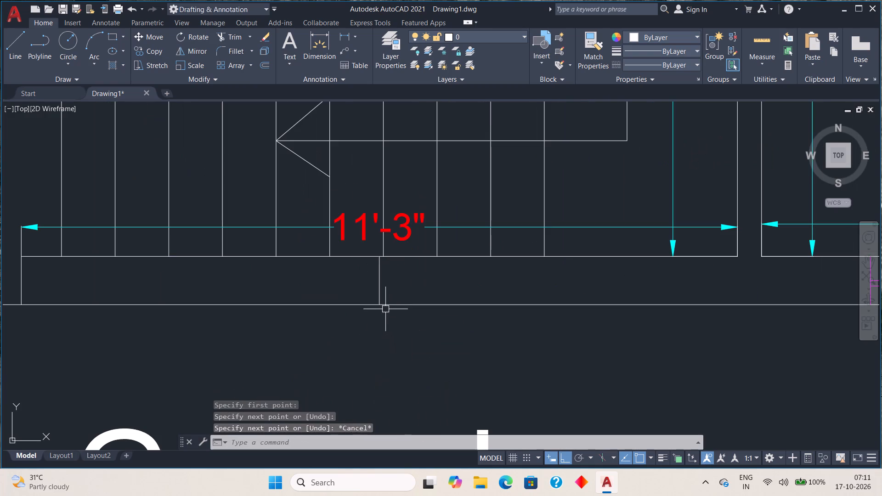
{"action": "key", "text": "o"}
{"action": "key", "text": "space"}
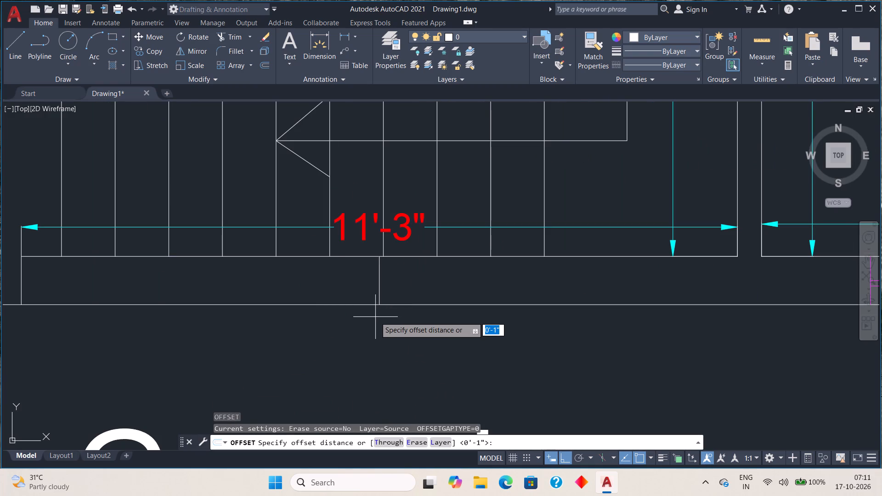
{"action": "key", "text": "3"}
{"action": "key", "text": "apostrophe"}
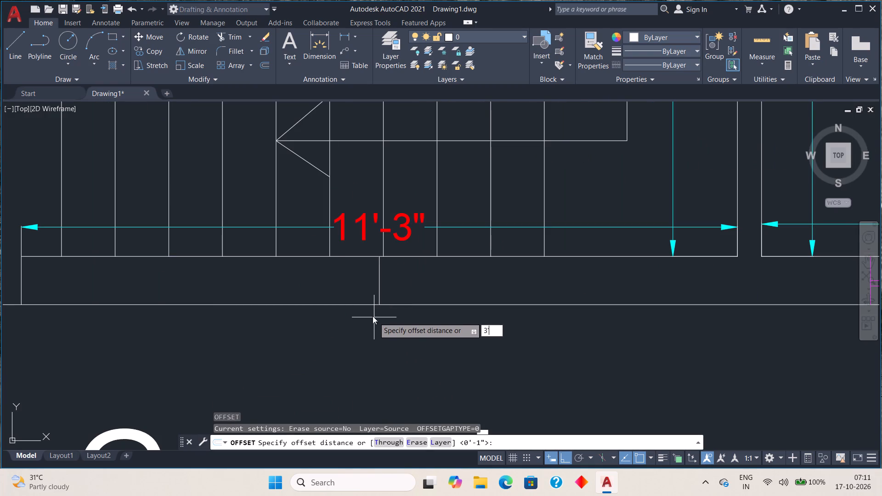
{"action": "key", "text": "Return"}
{"action": "left_click", "coordinate": [380, 280]}
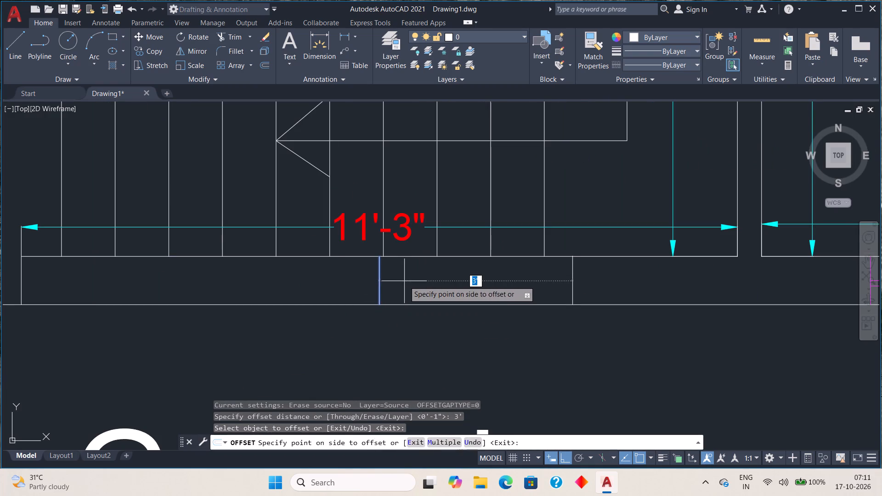
{"action": "left_click", "coordinate": [404, 281]}
{"action": "left_click", "coordinate": [379, 286]}
{"action": "left_click", "coordinate": [296, 287]}
{"action": "scroll", "coordinate": [345, 294], "scroll_direction": "down", "scroll_amount": 1}
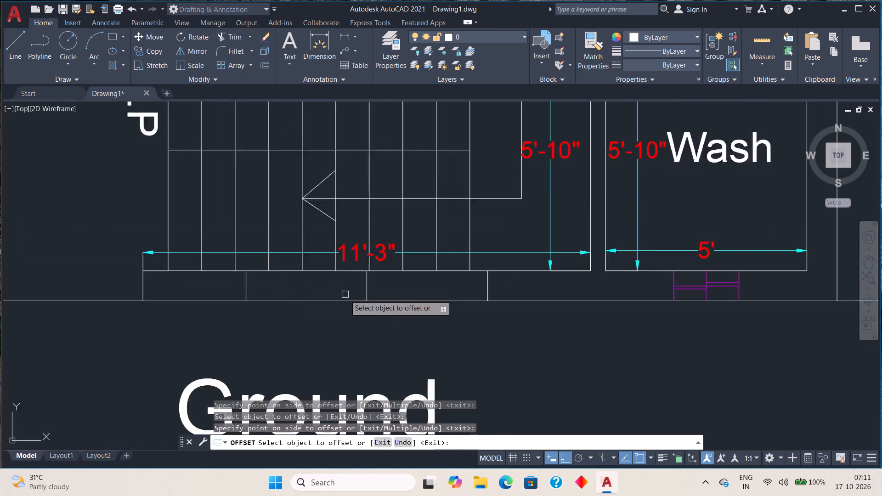
{"action": "scroll", "coordinate": [345, 295], "scroll_direction": "down", "scroll_amount": 1}
{"action": "key", "text": "Escape"}
{"action": "key", "text": "Escape"}
Draw a horizontal line between the midpoints of the two outer vertical lines in the wall below the stairs.
{"action": "scroll", "coordinate": [297, 292], "scroll_direction": "up", "scroll_amount": 2}
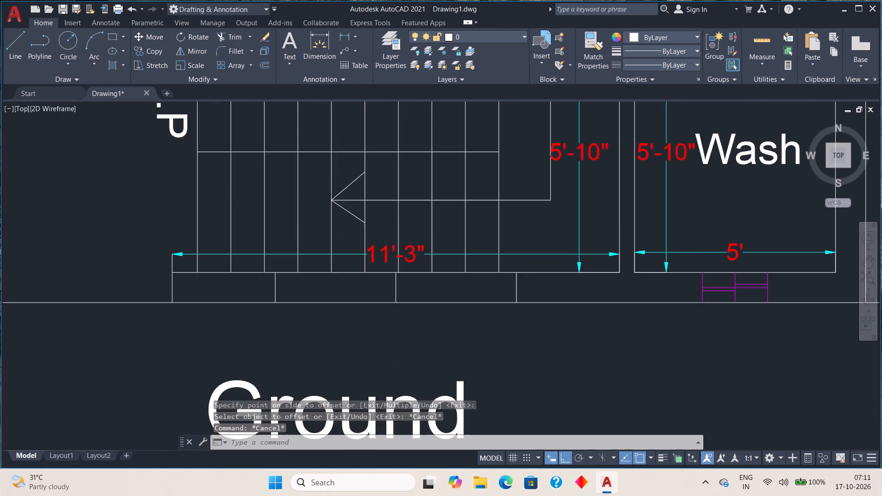
{"action": "left_click", "coordinate": [9, 39]}
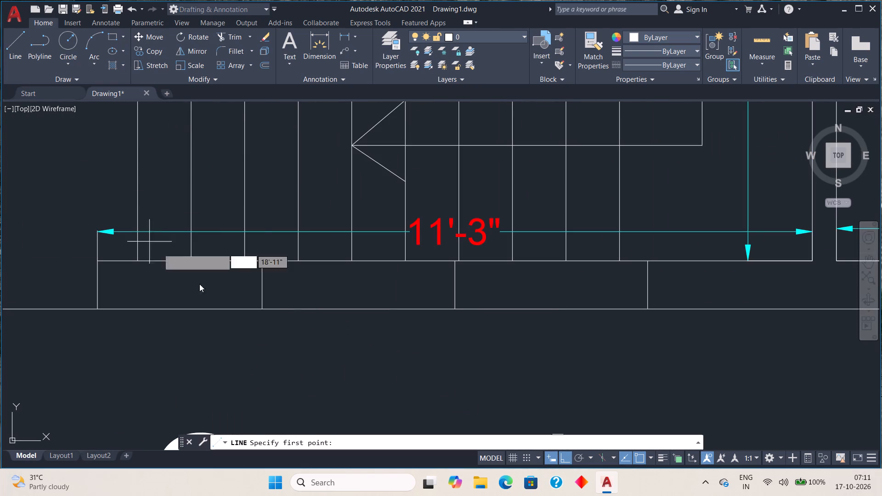
{"action": "left_click", "coordinate": [260, 287]}
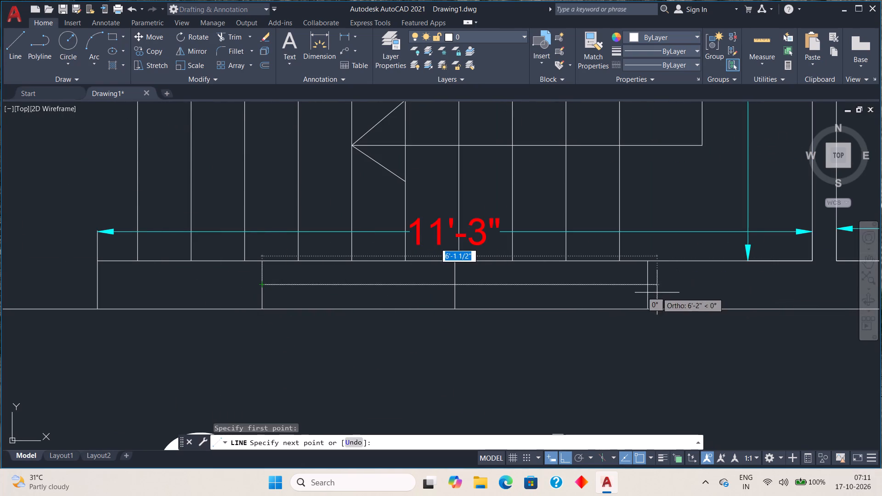
{"action": "left_click", "coordinate": [650, 287]}
{"action": "key", "text": "Escape"}
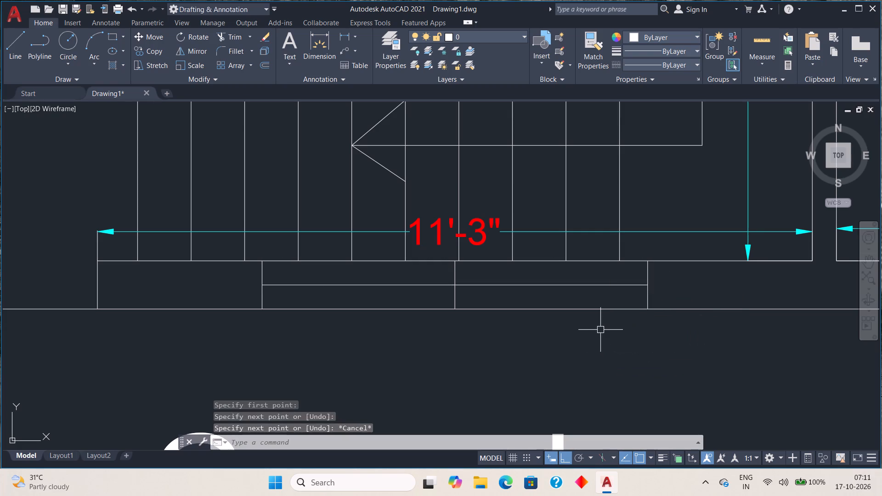
Offset the horizontal middle line of the new stair window by 1" both upward and downward.
{"action": "key", "text": "o"}
{"action": "key", "text": "space"}
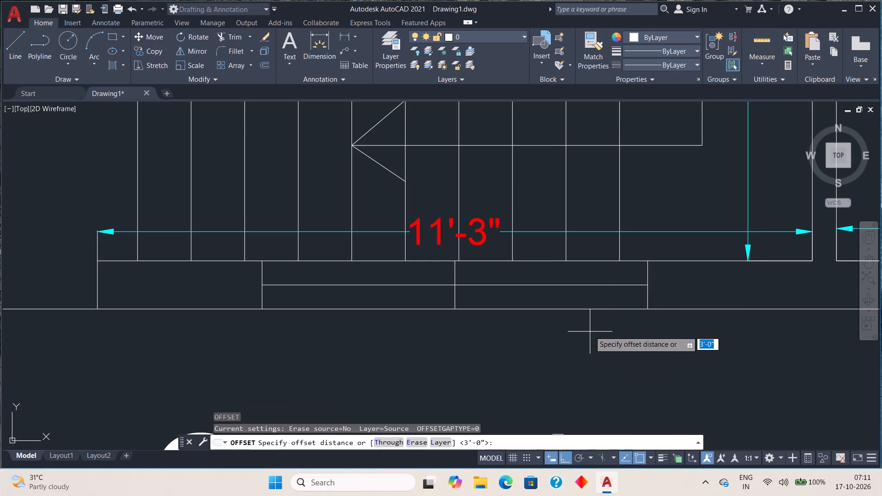
{"action": "key", "text": "1"}
{"action": "key", "text": "shift+quotedbl"}
{"action": "key", "text": "Return"}
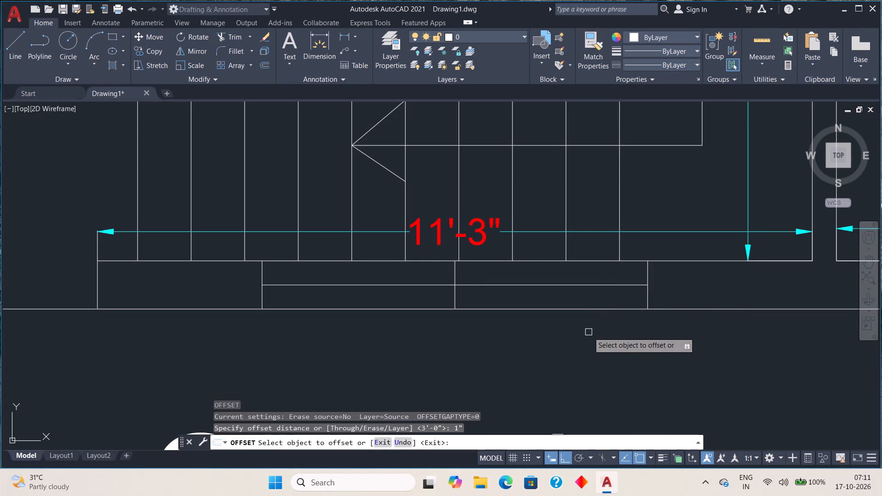
{"action": "left_click", "coordinate": [493, 284]}
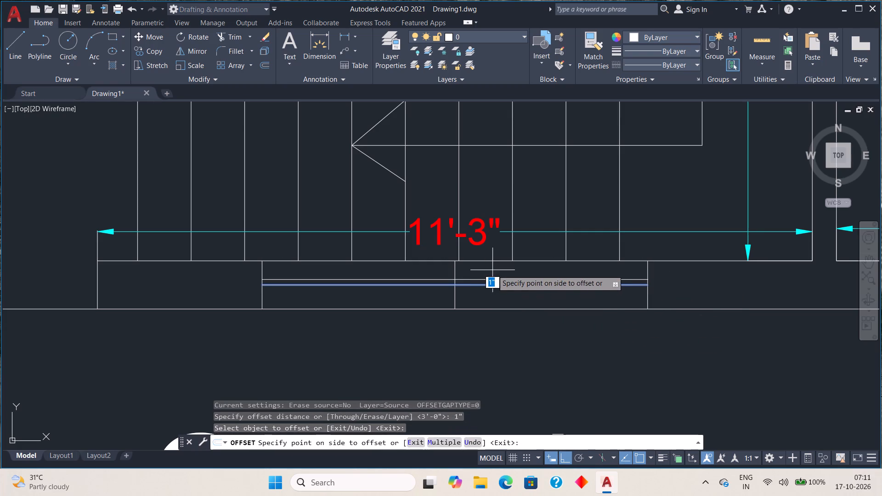
{"action": "left_click", "coordinate": [492, 270]}
{"action": "left_click", "coordinate": [490, 287]}
{"action": "left_click", "coordinate": [494, 316]}
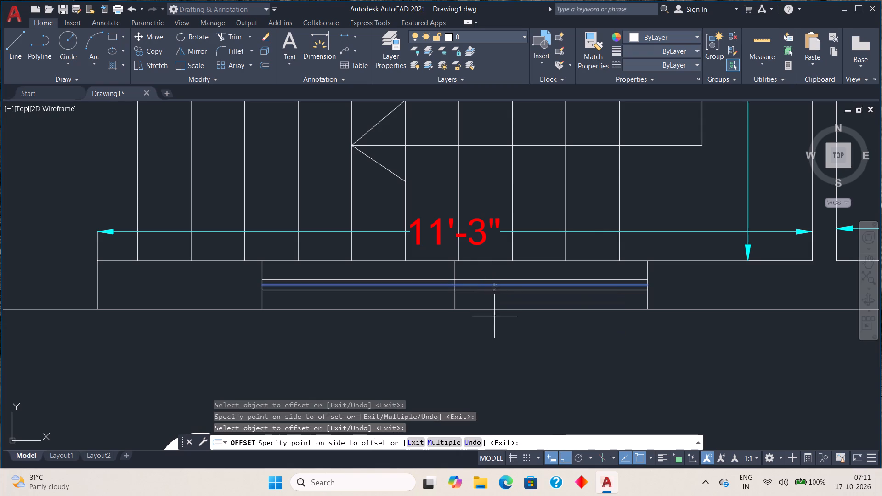
{"action": "key", "text": "Escape"}
{"action": "key", "text": "Escape"}
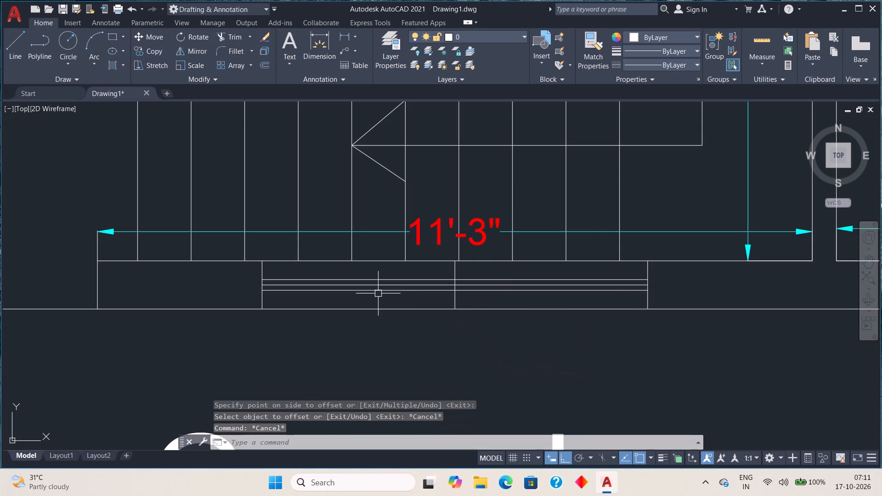
Trim the upper line's left half and the lower line's right half in the window below the stairs.
{"action": "left_click", "coordinate": [238, 41]}
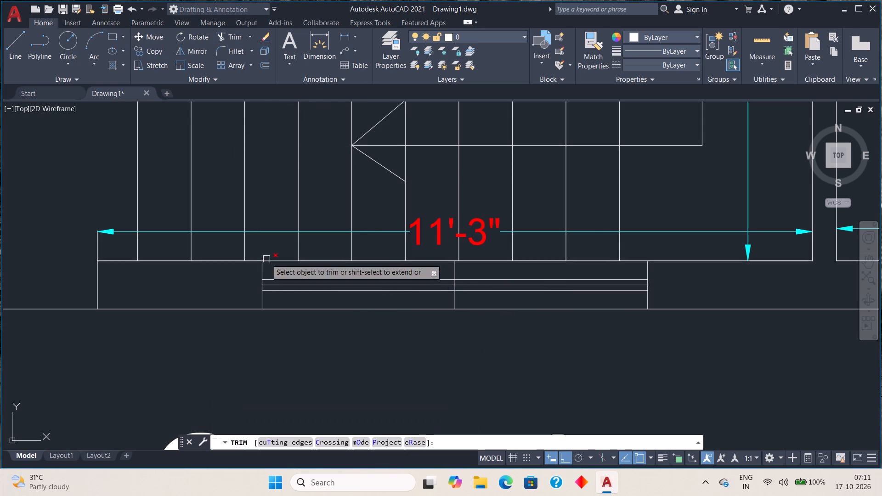
{"action": "left_click", "coordinate": [317, 279]}
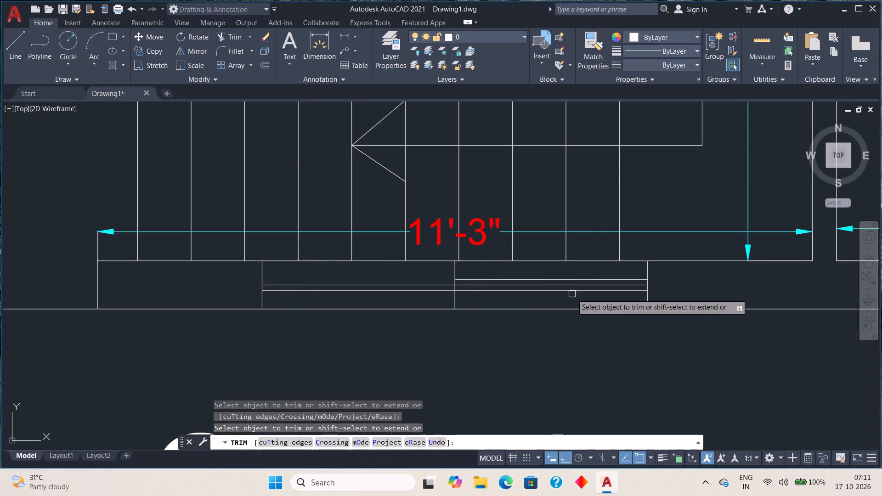
{"action": "left_click", "coordinate": [572, 293]}
{"action": "key", "text": "Escape"}
{"action": "key", "text": "Escape"}
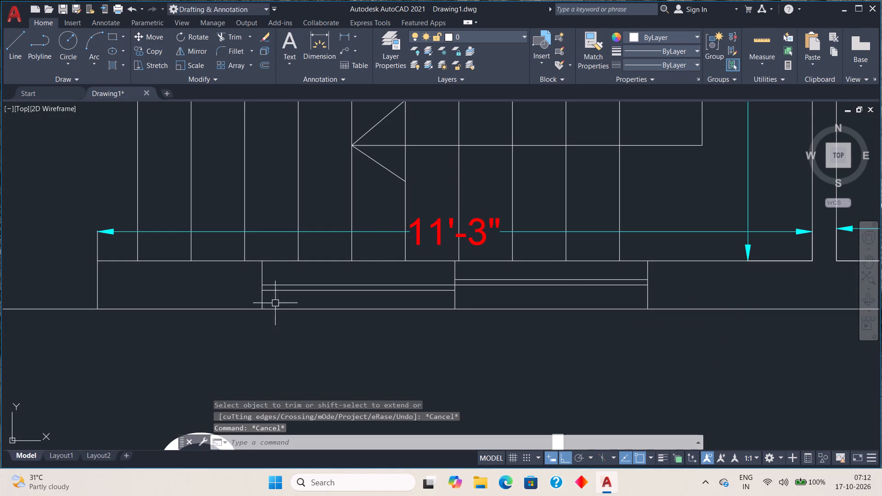
Set the colour of all lines of the window below the stairs to Magenta.
{"action": "left_click", "coordinate": [225, 247]}
{"action": "left_click", "coordinate": [711, 341]}
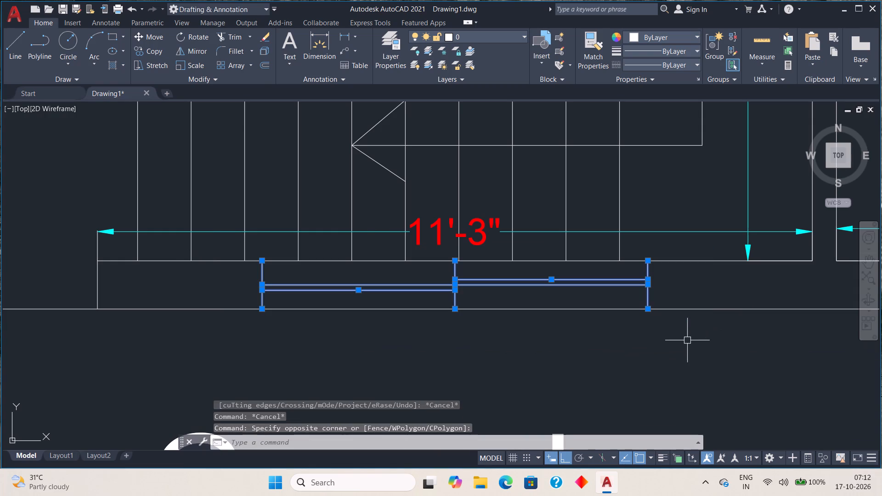
{"action": "left_click", "coordinate": [692, 34]}
{"action": "left_click", "coordinate": [689, 156]}
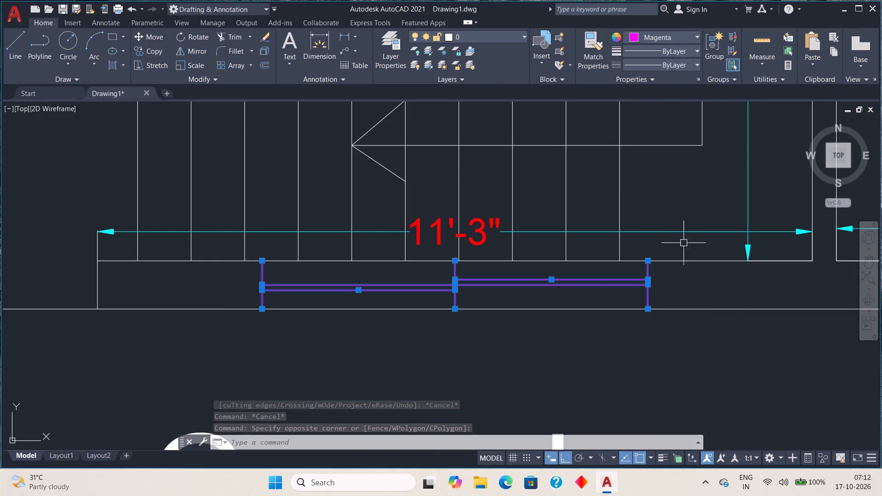
{"action": "key", "text": "Escape"}
Examine the whole ground floor plan, checking the rooms, the placed windows and the wall openings.
{"action": "scroll", "coordinate": [606, 317], "scroll_direction": "down", "scroll_amount": 4}
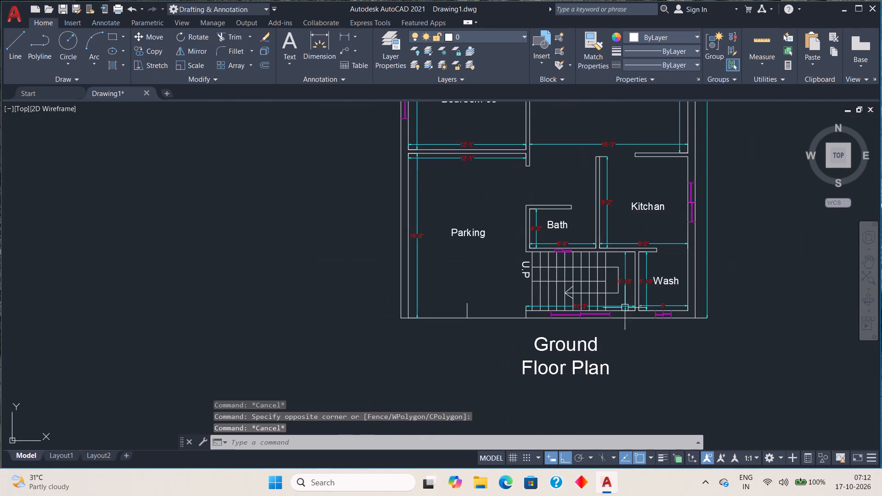
{"action": "middle_click_drag", "start_coordinate": [656, 272], "coordinate": [611, 312]}
{"action": "scroll", "coordinate": [611, 312], "scroll_direction": "down", "scroll_amount": 1}
{"action": "middle_click_drag", "start_coordinate": [615, 237], "coordinate": [582, 361]}
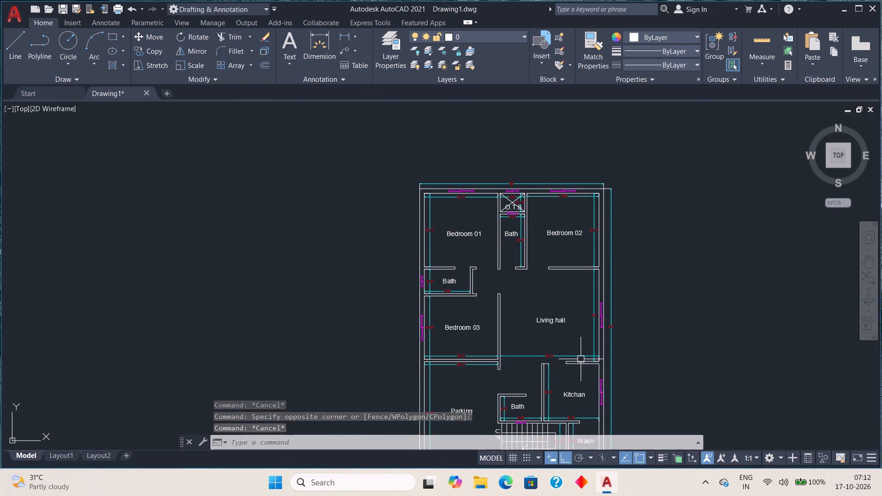
{"action": "middle_click_drag", "start_coordinate": [580, 359], "coordinate": [594, 247]}
{"action": "scroll", "coordinate": [560, 313], "scroll_direction": "up", "scroll_amount": 1}
{"action": "scroll", "coordinate": [558, 316], "scroll_direction": "down", "scroll_amount": 1}
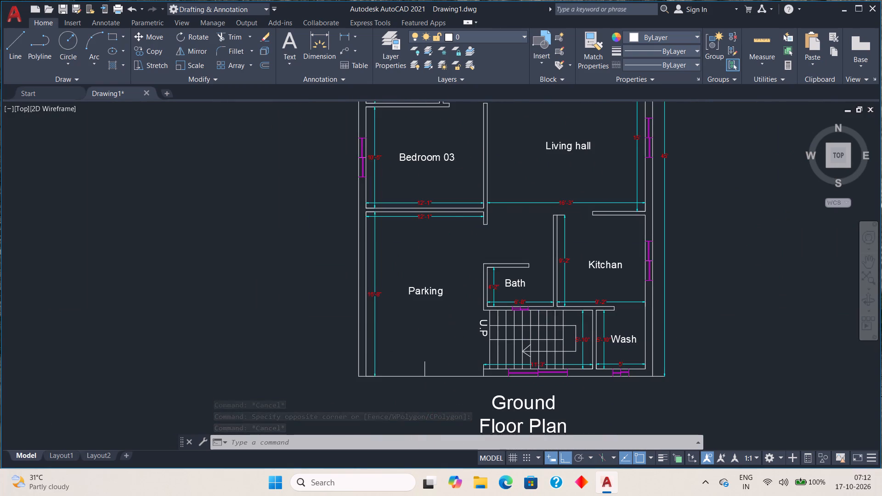
{"action": "middle_click_drag", "start_coordinate": [553, 266], "coordinate": [539, 296]}
{"action": "scroll", "coordinate": [502, 294], "scroll_direction": "up", "scroll_amount": 1}
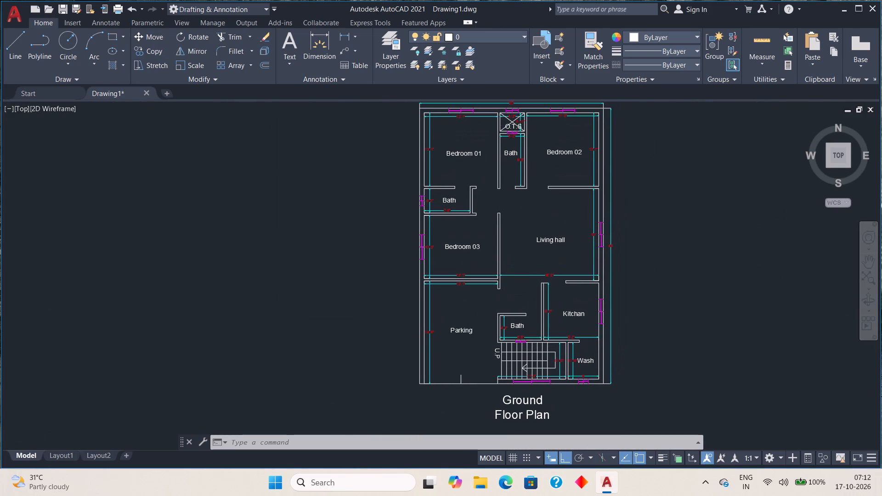
{"action": "scroll", "coordinate": [502, 295], "scroll_direction": "down", "scroll_amount": 1}
{"action": "middle_click_drag", "start_coordinate": [497, 235], "coordinate": [496, 275]}
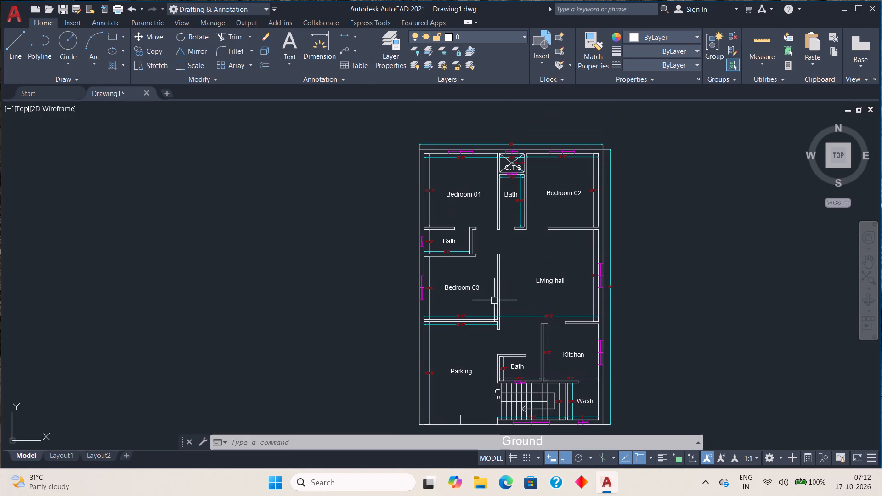
{"action": "scroll", "coordinate": [493, 331], "scroll_direction": "up", "scroll_amount": 2}
{"action": "middle_click_drag", "start_coordinate": [499, 348], "coordinate": [505, 216]}
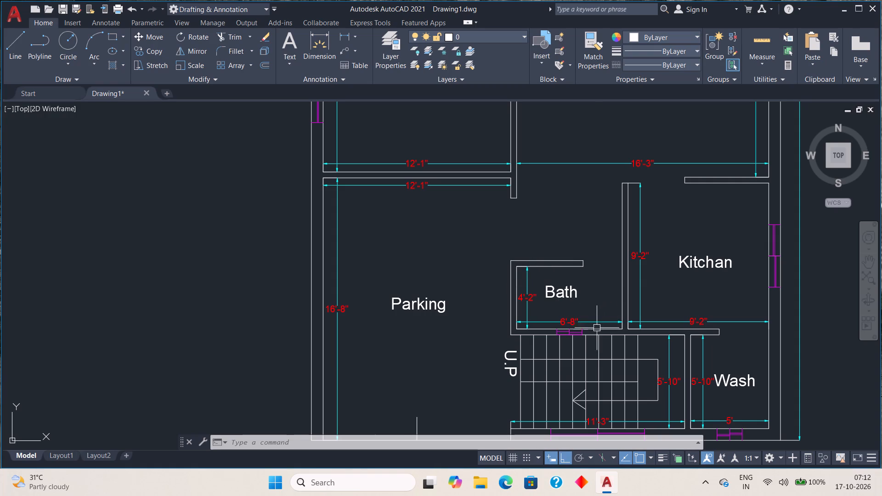
{"action": "middle_click_drag", "start_coordinate": [601, 339], "coordinate": [563, 183]}
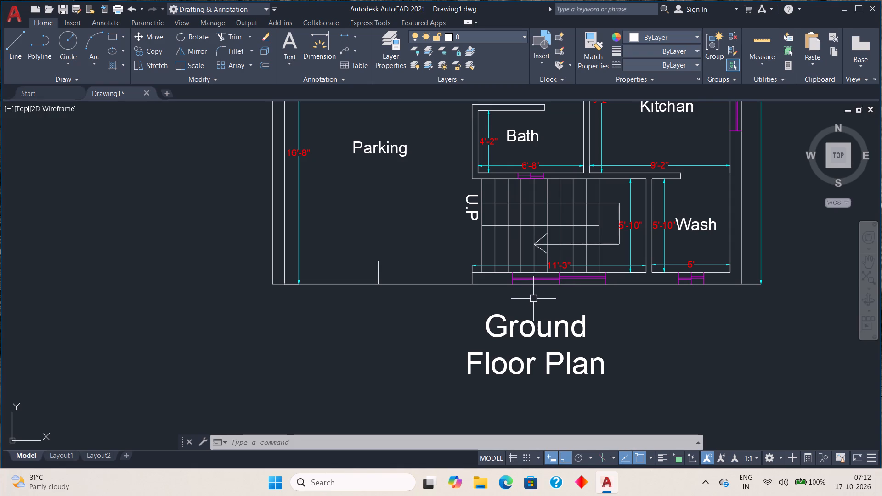
{"action": "middle_click_drag", "start_coordinate": [534, 284], "coordinate": [535, 267]}
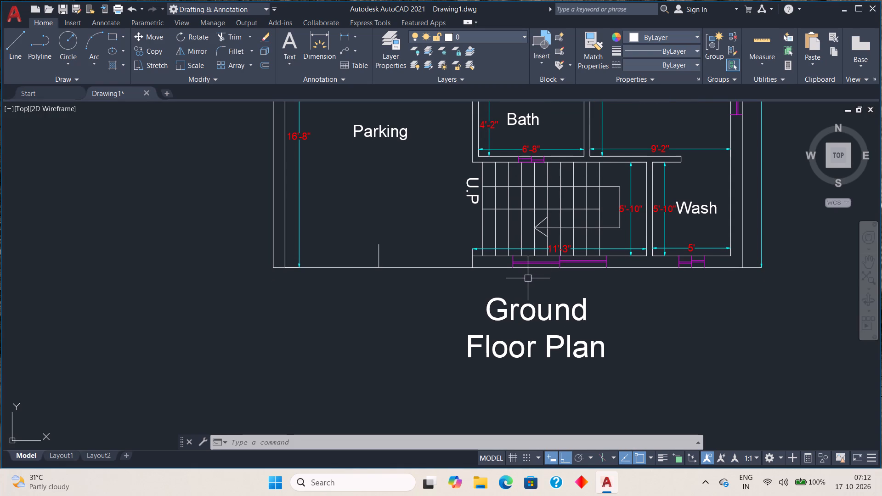
{"action": "middle_click_drag", "start_coordinate": [572, 225], "coordinate": [543, 280]}
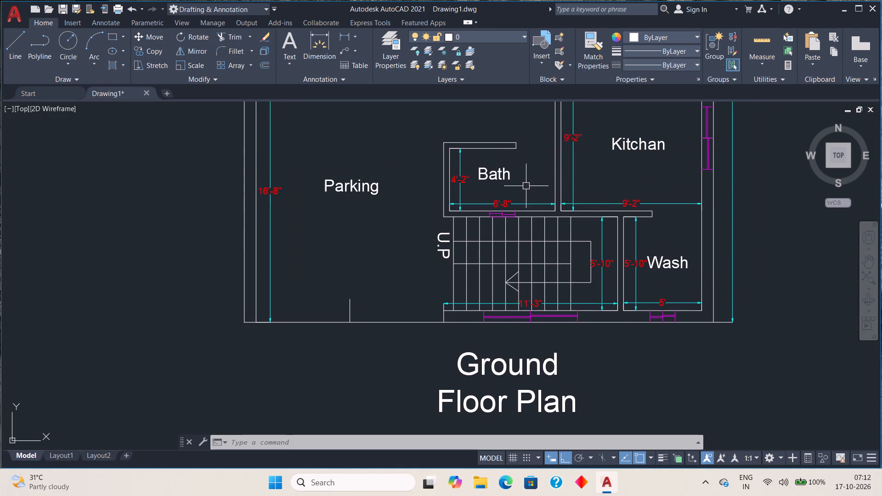
{"action": "middle_click_drag", "start_coordinate": [527, 192], "coordinate": [528, 242]}
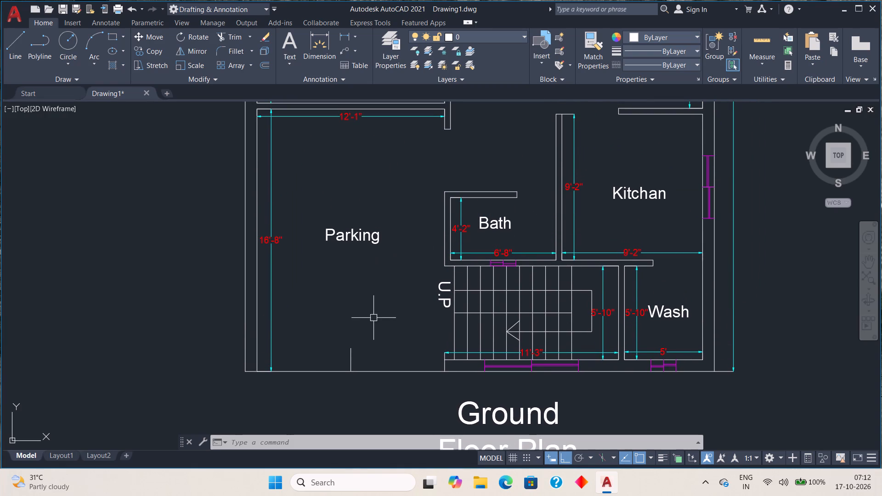
{"action": "middle_click_drag", "start_coordinate": [376, 312], "coordinate": [388, 251]}
{"action": "scroll", "coordinate": [388, 248], "scroll_direction": "down", "scroll_amount": 1}
{"action": "middle_click_drag", "start_coordinate": [398, 250], "coordinate": [400, 271]}
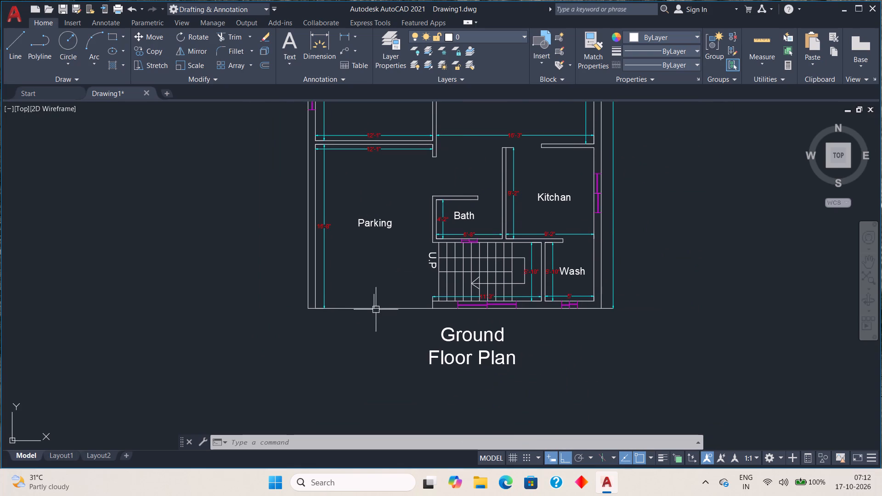
{"action": "scroll", "coordinate": [376, 308], "scroll_direction": "up", "scroll_amount": 1}
{"action": "middle_click_drag", "start_coordinate": [374, 327], "coordinate": [435, 308]}
{"action": "scroll", "coordinate": [435, 308], "scroll_direction": "down", "scroll_amount": 1}
{"action": "middle_click_drag", "start_coordinate": [441, 234], "coordinate": [424, 338]}
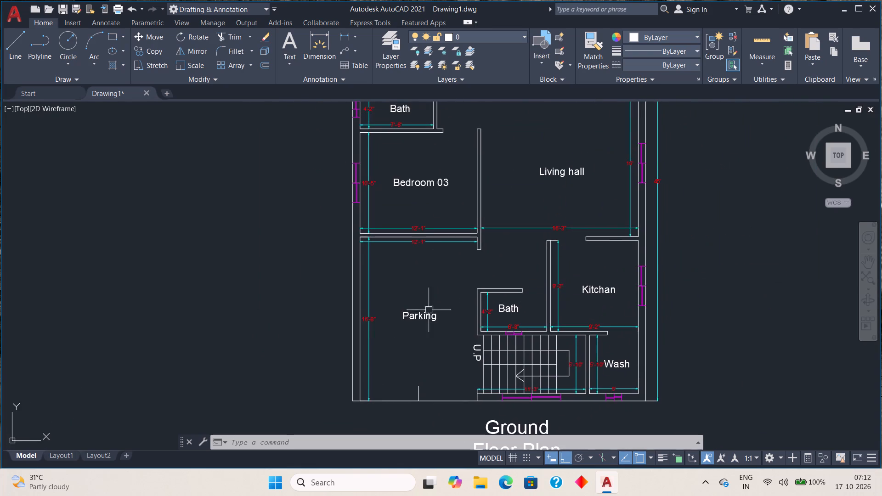
{"action": "middle_click_drag", "start_coordinate": [441, 199], "coordinate": [427, 305]}
{"action": "middle_click_drag", "start_coordinate": [455, 196], "coordinate": [435, 283]}
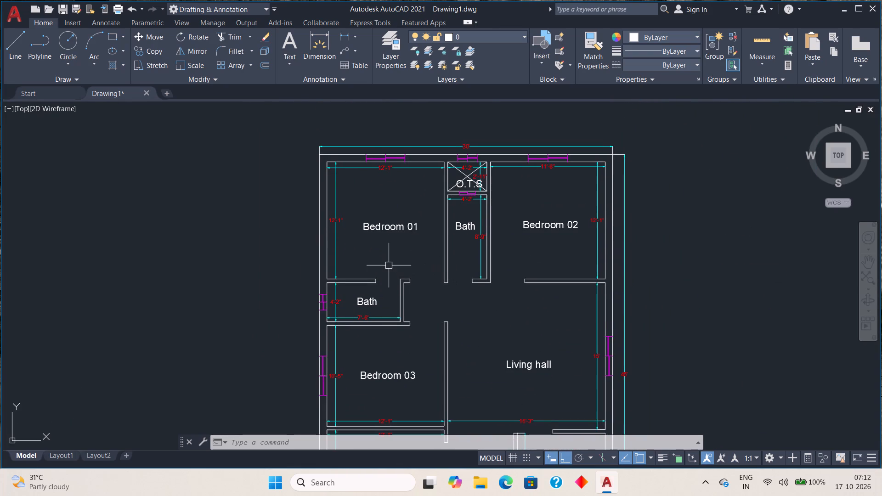
{"action": "middle_click_drag", "start_coordinate": [389, 265], "coordinate": [396, 282]}
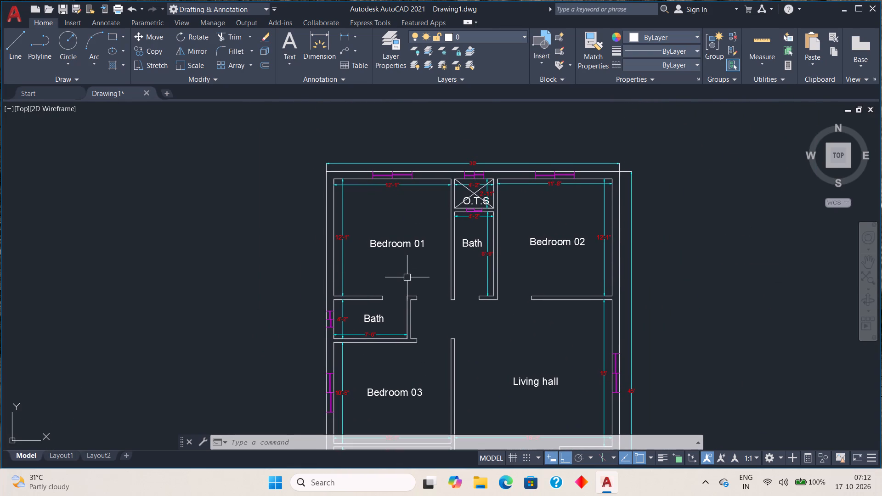
{"action": "middle_click_drag", "start_coordinate": [407, 281], "coordinate": [409, 242]}
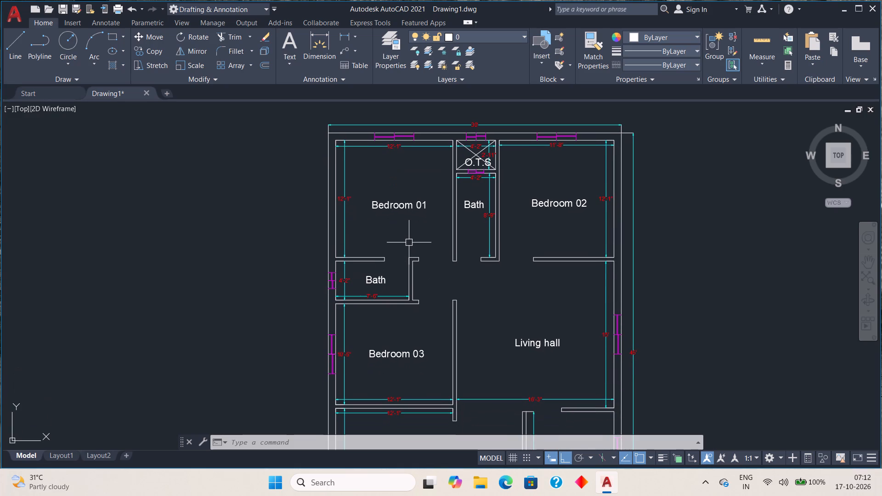
{"action": "middle_click_drag", "start_coordinate": [406, 249], "coordinate": [451, 224]}
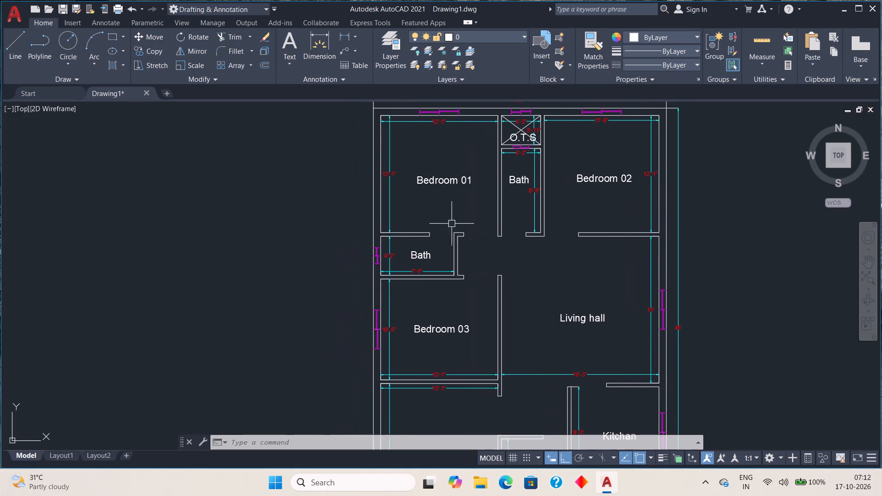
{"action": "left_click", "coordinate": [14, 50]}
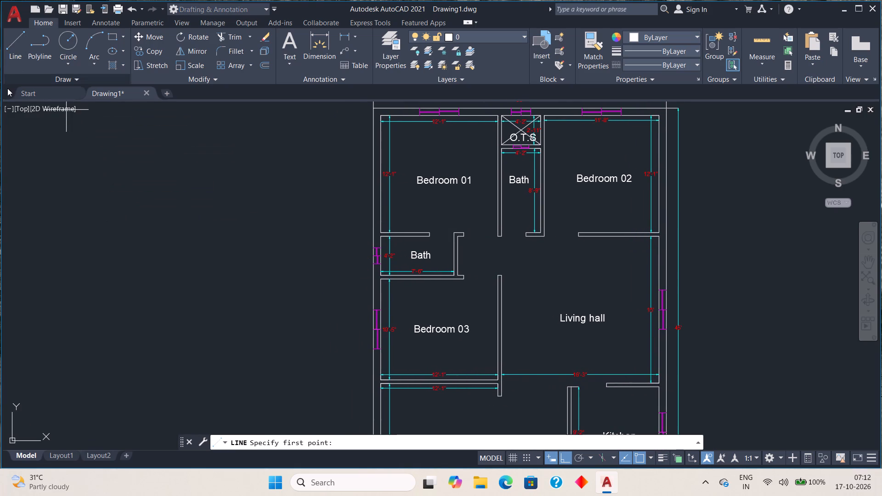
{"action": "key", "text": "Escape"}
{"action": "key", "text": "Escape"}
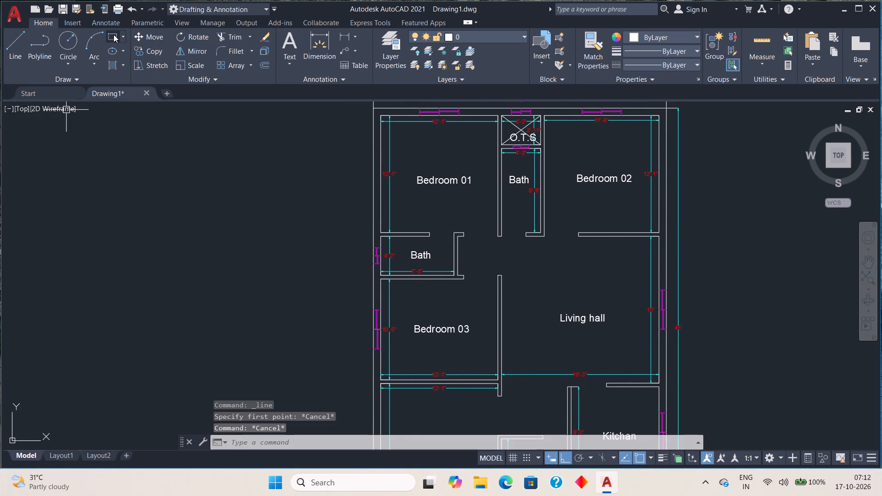
Draw a narrow upright rectangle about 14'-5" tall as a door leaf in the empty area left of the plan.
{"action": "left_click", "coordinate": [113, 34]}
{"action": "left_click", "coordinate": [92, 192]}
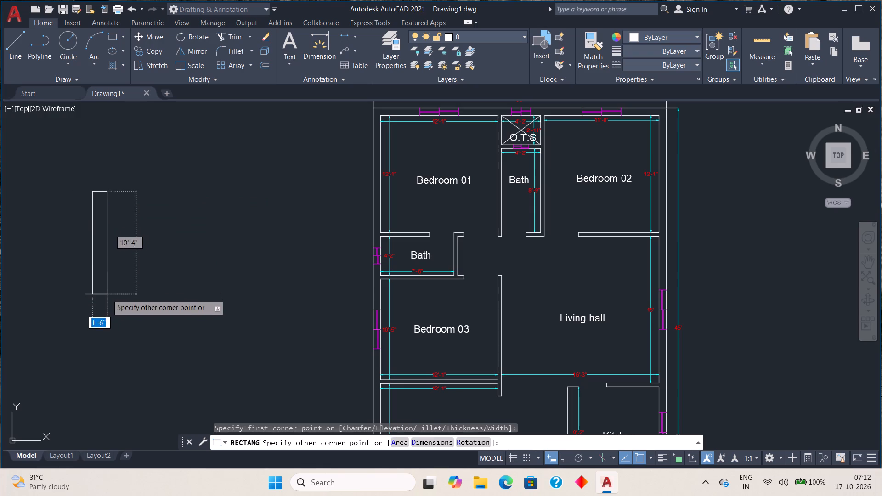
{"action": "left_click", "coordinate": [99, 333]}
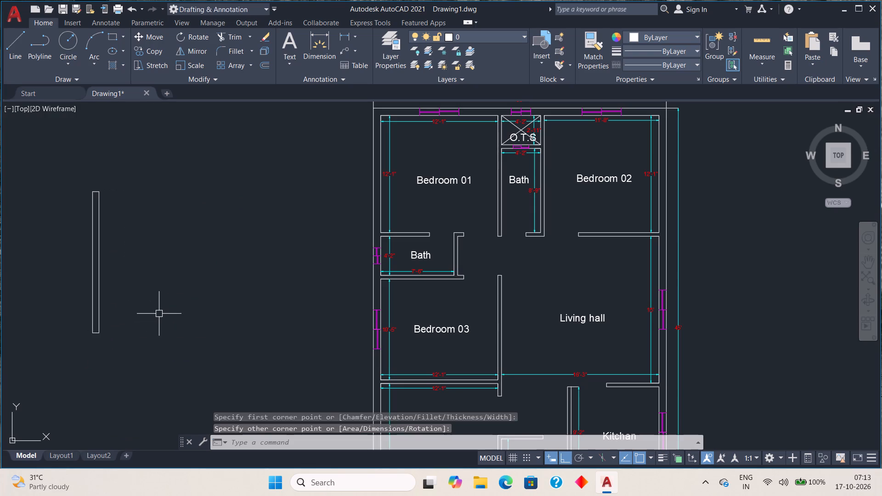
{"action": "key", "text": "Escape"}
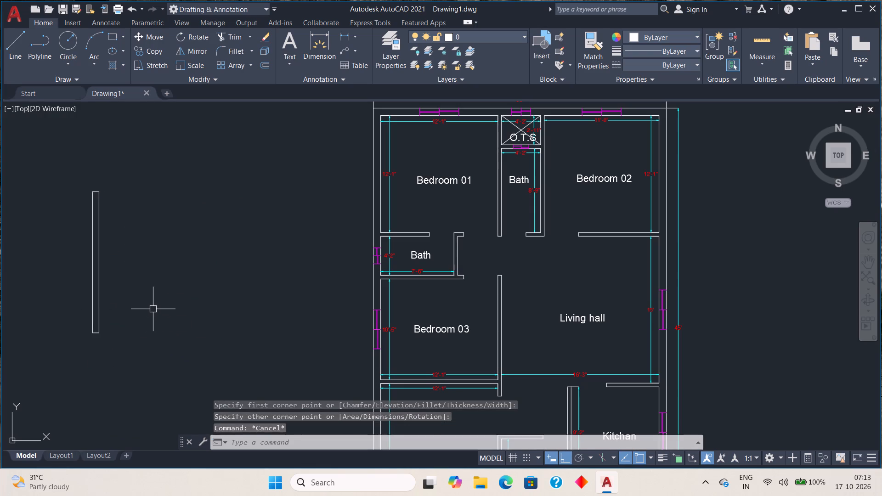
Draw a horizontal line about 10'-3" long to the right from the lower-right corner of the narrow rectangle.
{"action": "key", "text": "l"}
{"action": "key", "text": "space"}
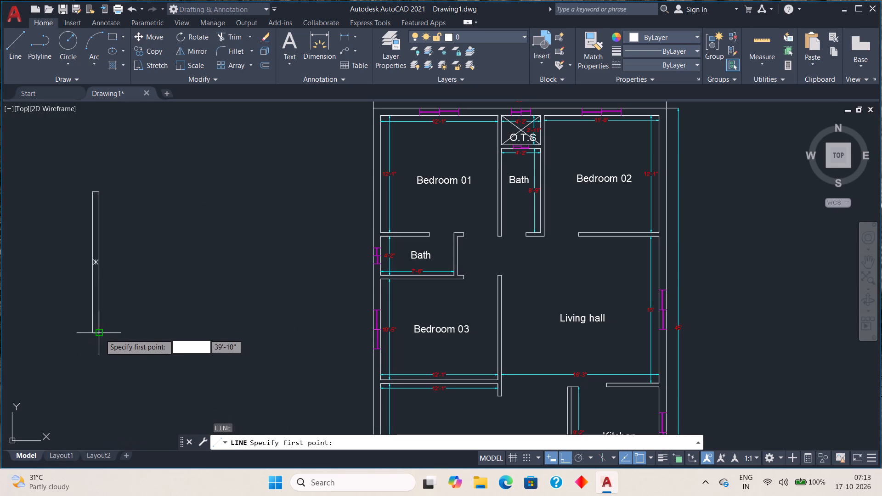
{"action": "left_click", "coordinate": [100, 331]}
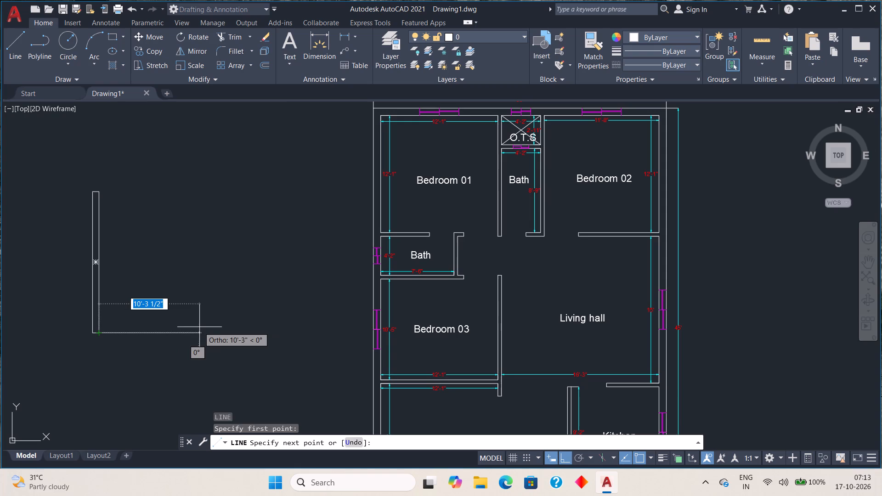
{"action": "left_click", "coordinate": [200, 327]}
{"action": "key", "text": "Escape"}
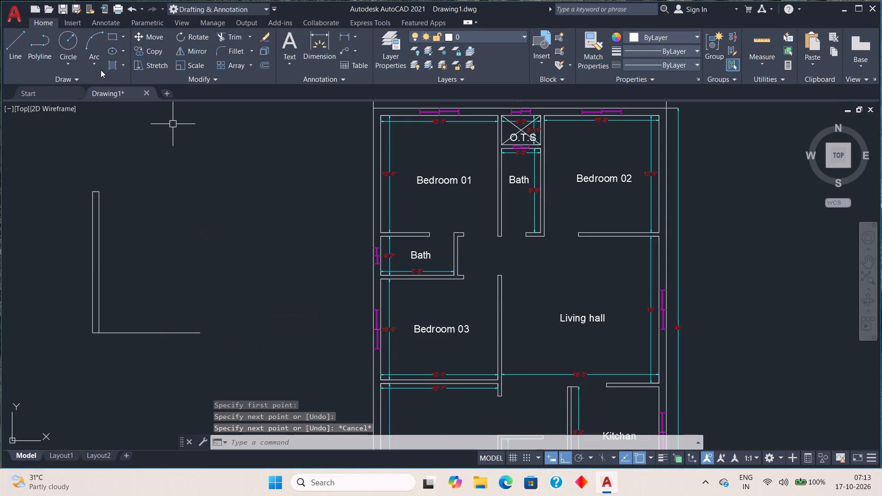
Draw a three-point arc from the door leaf's upper-right corner through the horizontal line's free end, closing below it about 30'-1 1/2" to the left.
{"action": "left_click", "coordinate": [91, 41]}
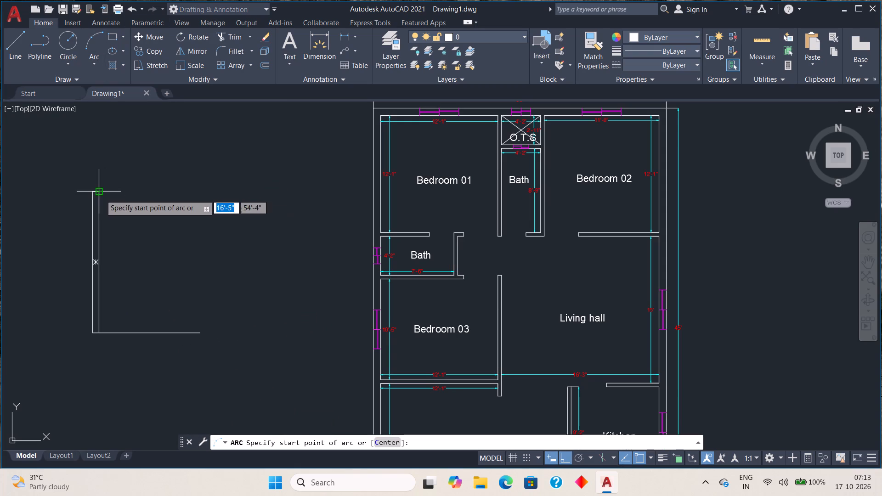
{"action": "left_click", "coordinate": [101, 194]}
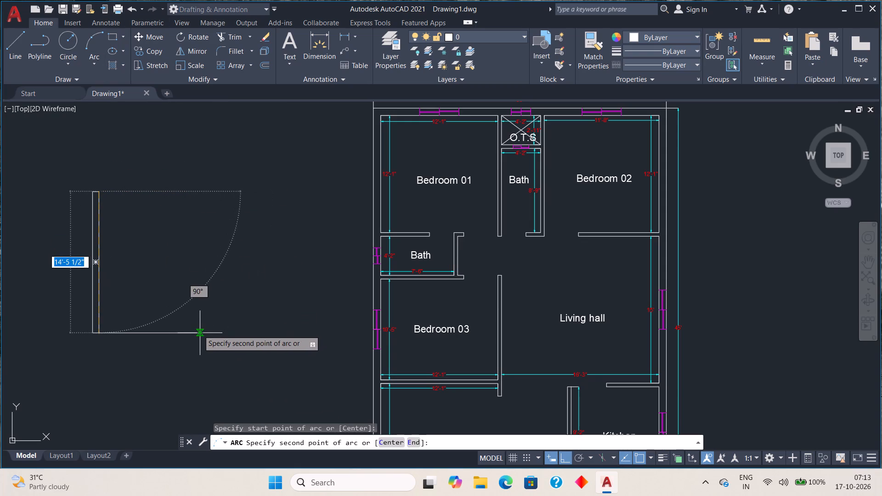
{"action": "left_click", "coordinate": [198, 330]}
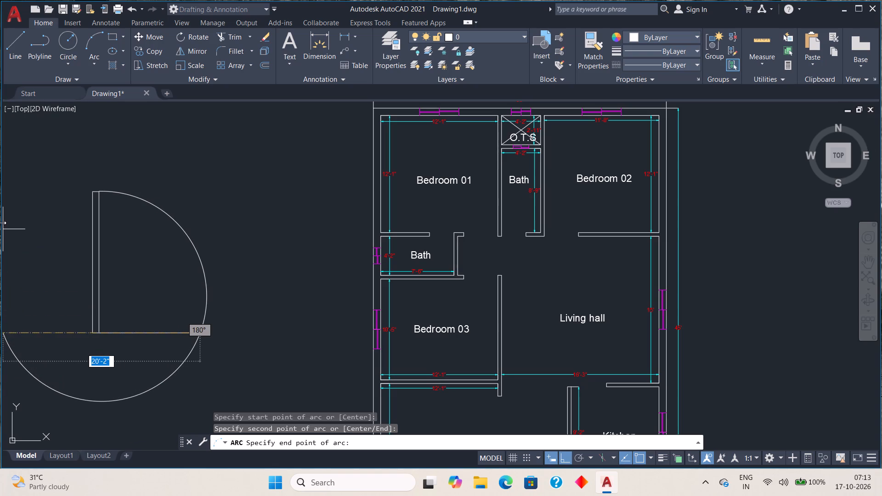
{"action": "scroll", "coordinate": [38, 235], "scroll_direction": "down", "scroll_amount": 2}
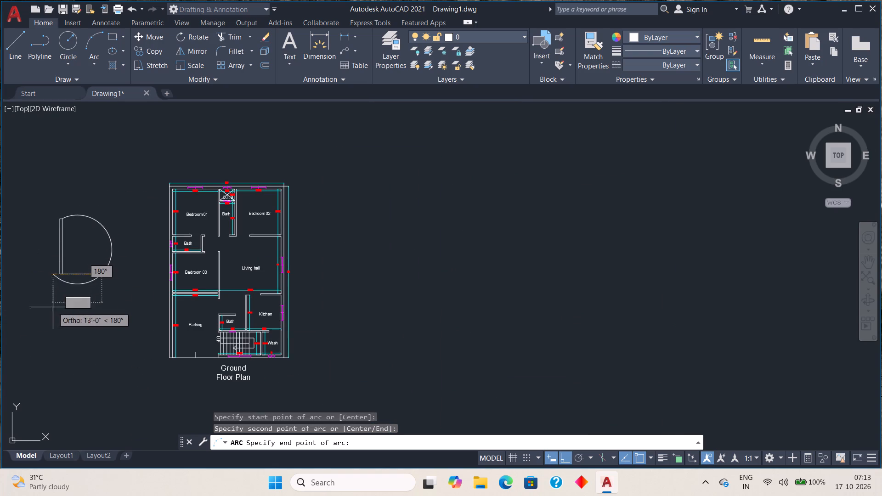
{"action": "middle_click_drag", "start_coordinate": [54, 280], "coordinate": [308, 301]}
{"action": "scroll", "coordinate": [293, 297], "scroll_direction": "up", "scroll_amount": 4}
{"action": "scroll", "coordinate": [321, 280], "scroll_direction": "down", "scroll_amount": 4}
{"action": "middle_click_drag", "start_coordinate": [332, 275], "coordinate": [269, 325]}
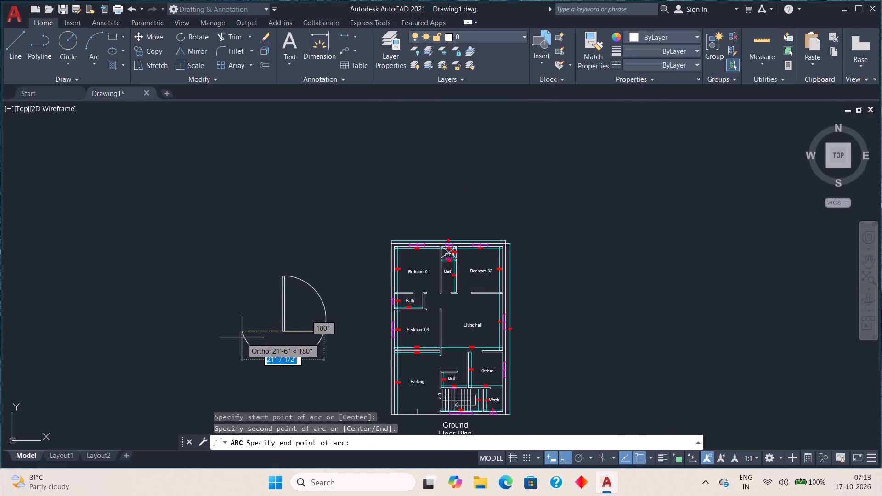
{"action": "scroll", "coordinate": [229, 330], "scroll_direction": "up", "scroll_amount": 2}
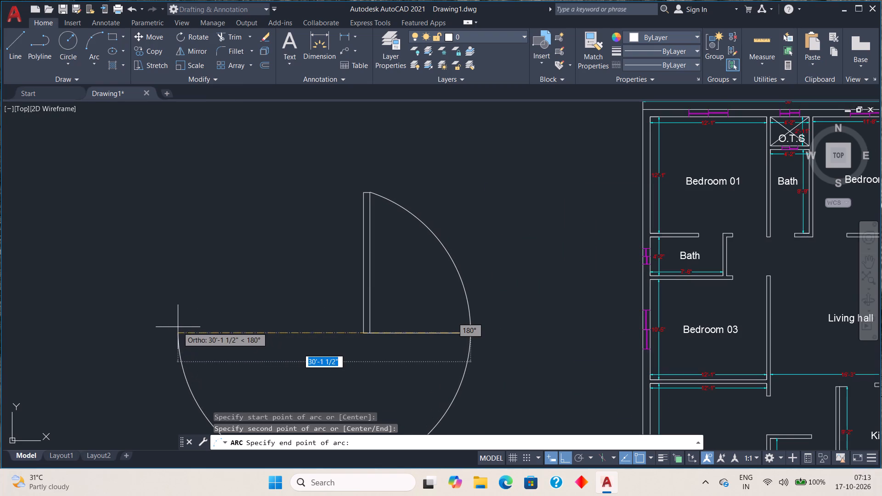
{"action": "left_click", "coordinate": [178, 327]}
{"action": "scroll", "coordinate": [325, 319], "scroll_direction": "down", "scroll_amount": 1}
{"action": "middle_click_drag", "start_coordinate": [326, 317], "coordinate": [283, 248]}
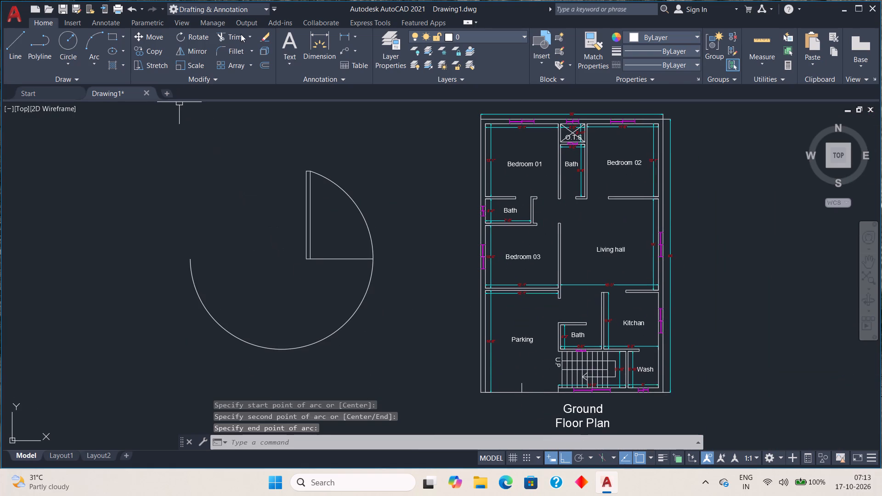
Trim away the arc portion below the horizontal line and the line itself, leaving the door leaf with its quarter swing.
{"action": "left_click", "coordinate": [241, 34]}
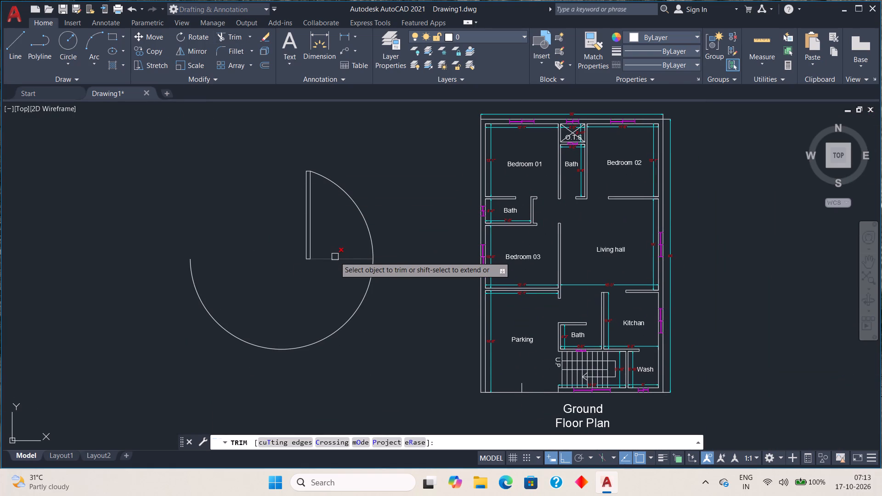
{"action": "left_click", "coordinate": [360, 299]}
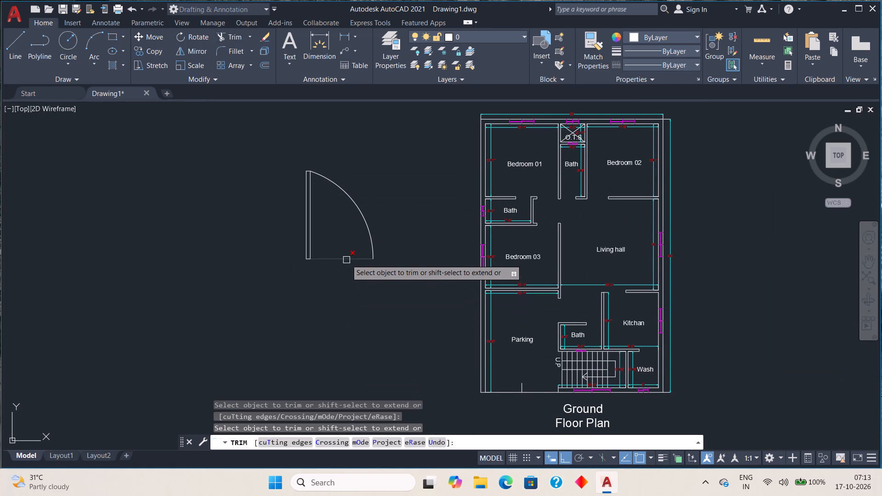
{"action": "left_click", "coordinate": [346, 259]}
{"action": "scroll", "coordinate": [342, 280], "scroll_direction": "down", "scroll_amount": 1}
{"action": "middle_click_drag", "start_coordinate": [382, 235], "coordinate": [373, 266]}
{"action": "key", "text": "Escape"}
{"action": "key", "text": "Escape"}
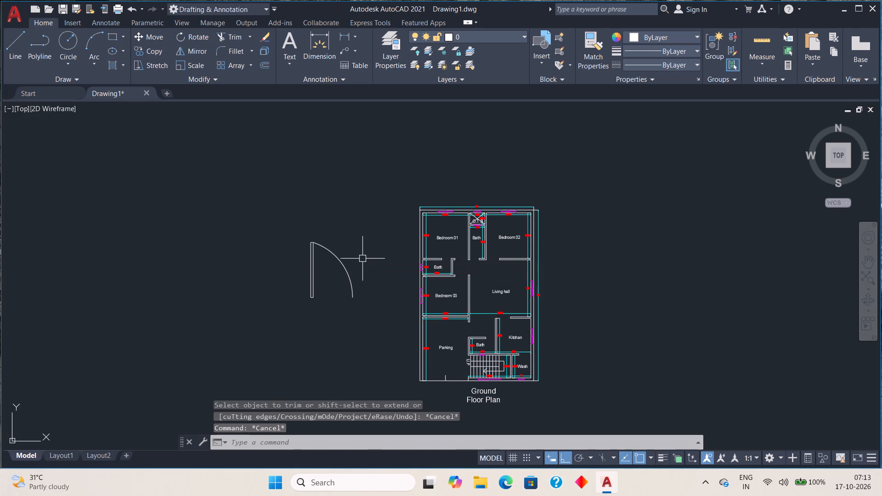
Scale the whole door symbol down to about a quarter of its size, from the leaf's lower-right corner.
{"action": "scroll", "coordinate": [357, 260], "scroll_direction": "up", "scroll_amount": 2}
{"action": "middle_click_drag", "start_coordinate": [355, 264], "coordinate": [376, 191]}
{"action": "middle_click_drag", "start_coordinate": [372, 211], "coordinate": [375, 215]}
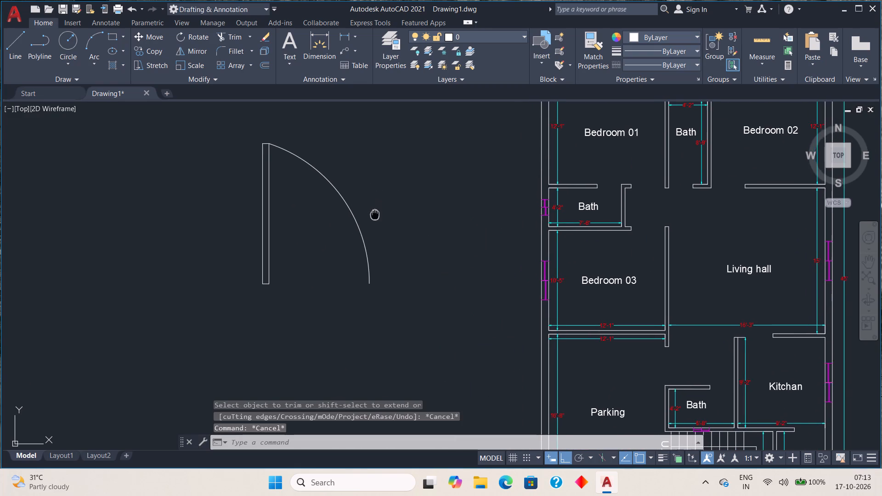
{"action": "middle_click_drag", "start_coordinate": [375, 215], "coordinate": [387, 232]}
{"action": "left_click_drag", "start_coordinate": [247, 143], "coordinate": [248, 149]}
{"action": "left_click", "coordinate": [444, 343]}
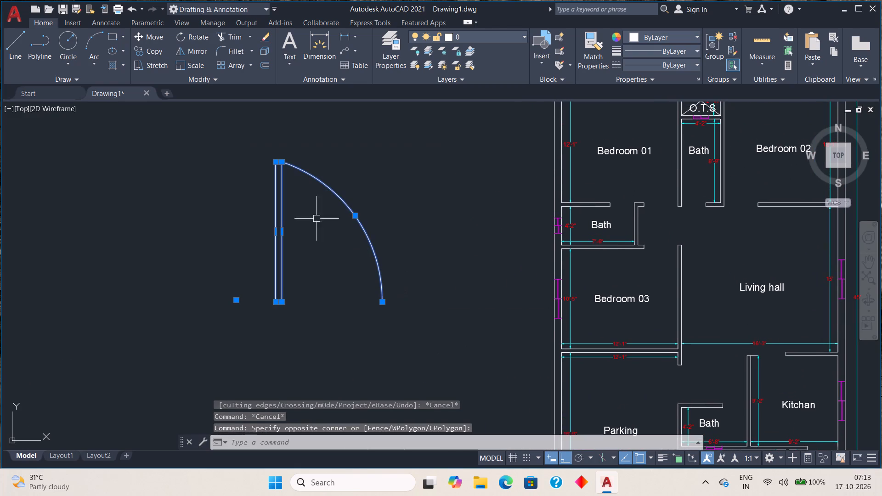
{"action": "left_click", "coordinate": [192, 64]}
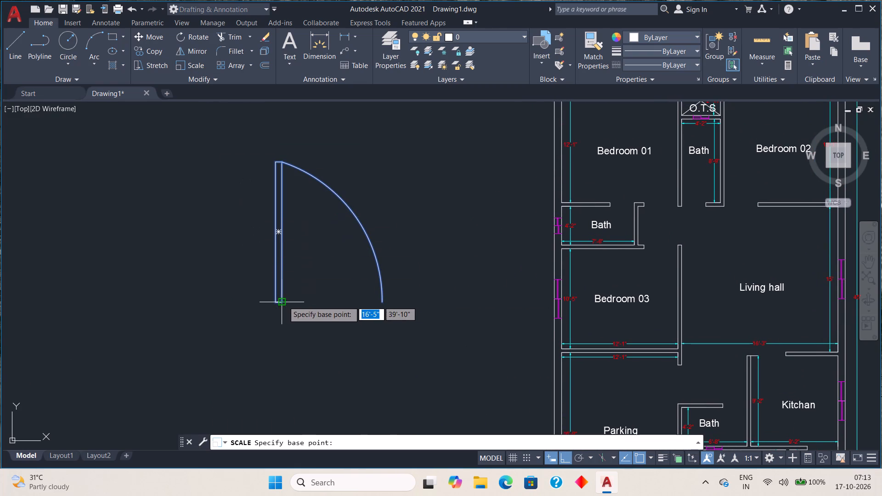
{"action": "left_click", "coordinate": [283, 301]}
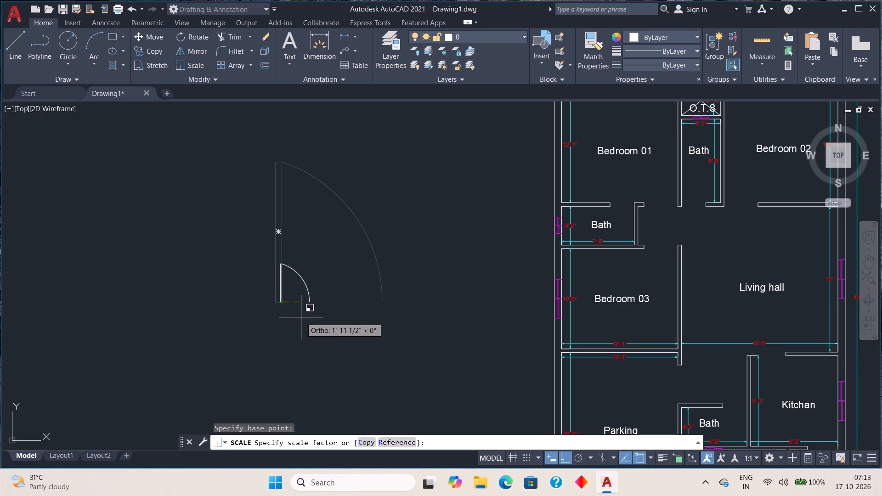
{"action": "left_click", "coordinate": [298, 315]}
Rotate the door symbol 180° about the free end of its swing arc.
{"action": "left_click_drag", "start_coordinate": [228, 235], "coordinate": [228, 235]}
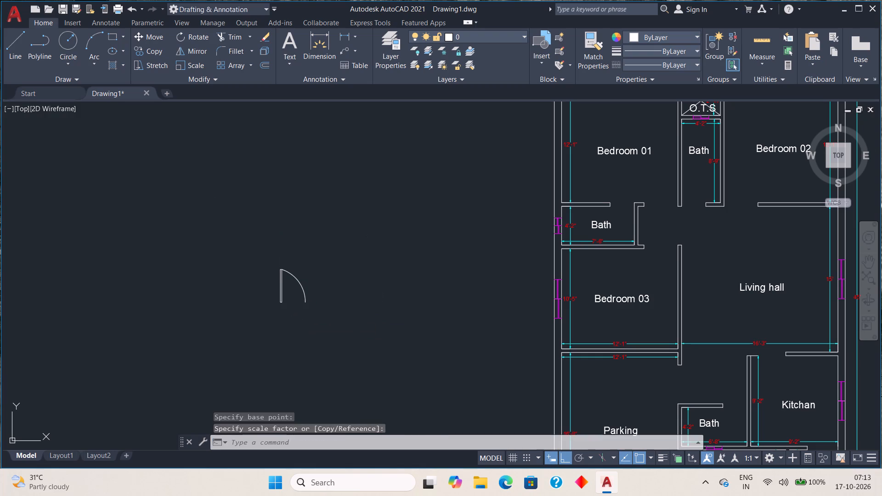
{"action": "left_click_drag", "start_coordinate": [228, 235], "coordinate": [242, 254]}
{"action": "left_click", "coordinate": [336, 326]}
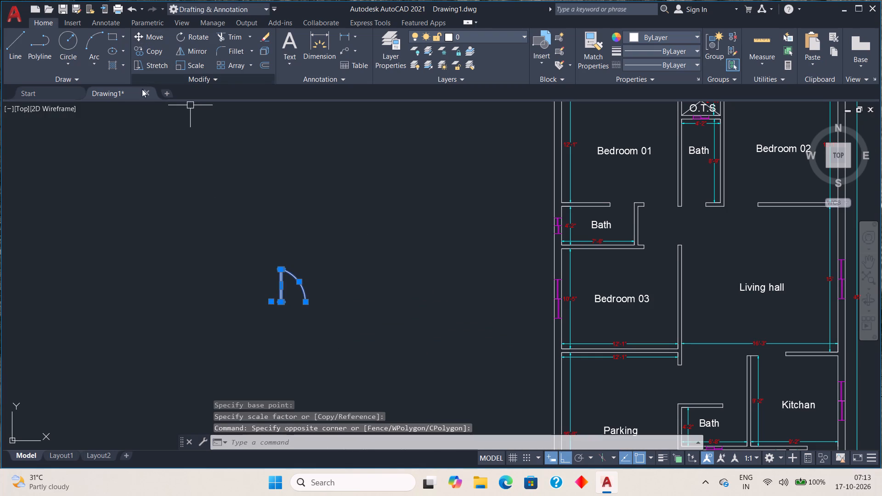
{"action": "left_click", "coordinate": [185, 39]}
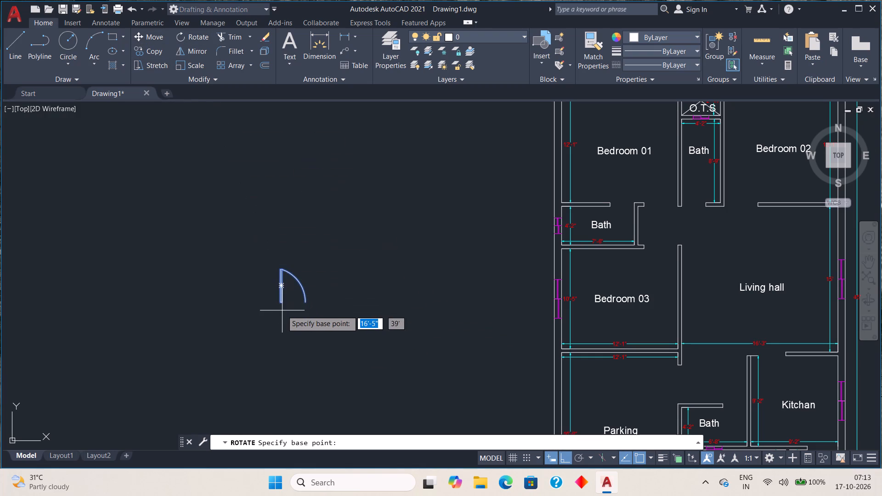
{"action": "scroll", "coordinate": [284, 294], "scroll_direction": "up", "scroll_amount": 2}
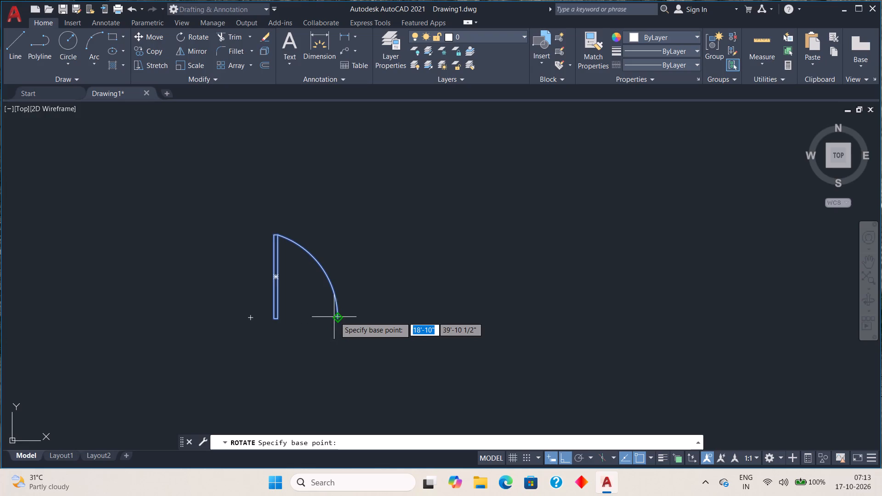
{"action": "left_click", "coordinate": [338, 317]}
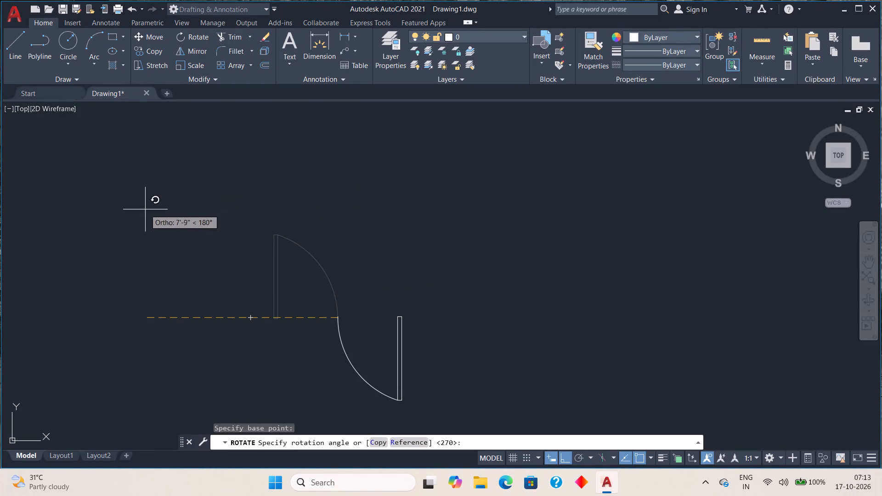
{"action": "left_click", "coordinate": [145, 209]}
{"action": "scroll", "coordinate": [344, 216], "scroll_direction": "down", "scroll_amount": 1}
{"action": "middle_click_drag", "start_coordinate": [413, 253], "coordinate": [333, 245]}
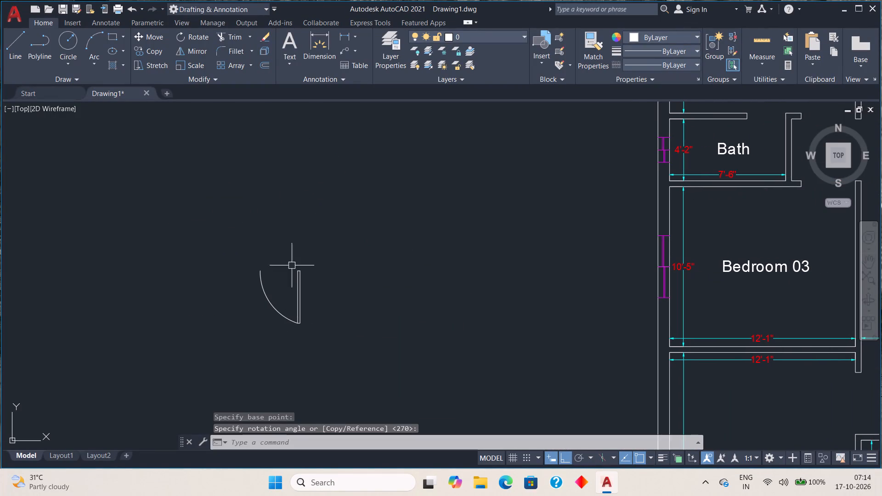
Move the door symbol by its leaf's upper-right corner to the right side of the opening between Bedroom 01 and its bath.
{"action": "left_click_drag", "start_coordinate": [218, 253], "coordinate": [228, 265]}
{"action": "left_click", "coordinate": [349, 348]}
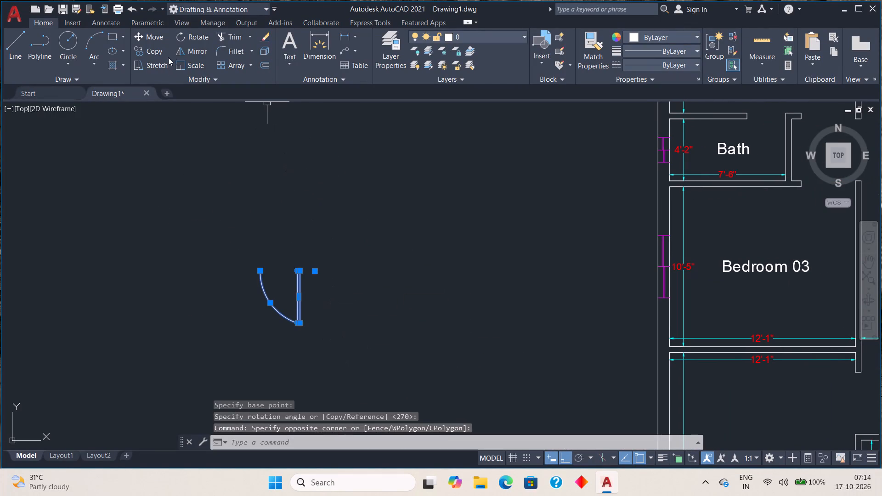
{"action": "left_click", "coordinate": [149, 32]}
{"action": "scroll", "coordinate": [305, 276], "scroll_direction": "up", "scroll_amount": 2}
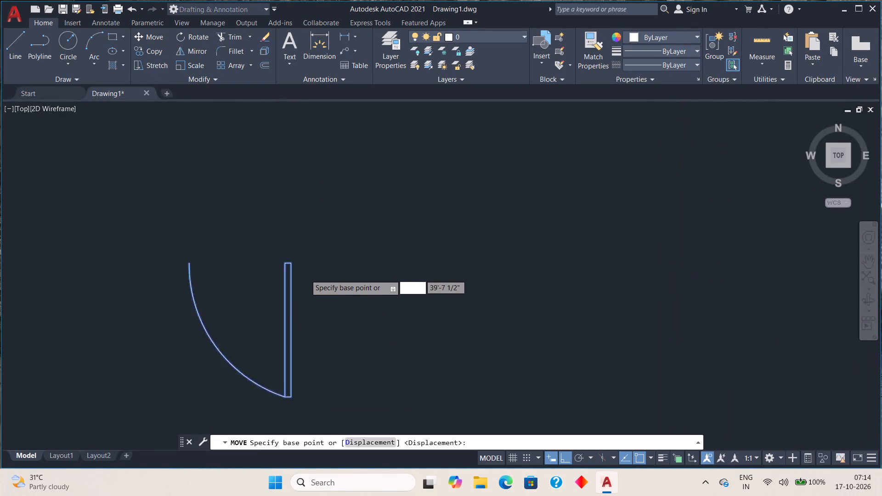
{"action": "scroll", "coordinate": [306, 275], "scroll_direction": "up", "scroll_amount": 2}
{"action": "left_click", "coordinate": [269, 248]}
{"action": "scroll", "coordinate": [431, 221], "scroll_direction": "down", "scroll_amount": 4}
{"action": "middle_click_drag", "start_coordinate": [561, 210], "coordinate": [128, 336]}
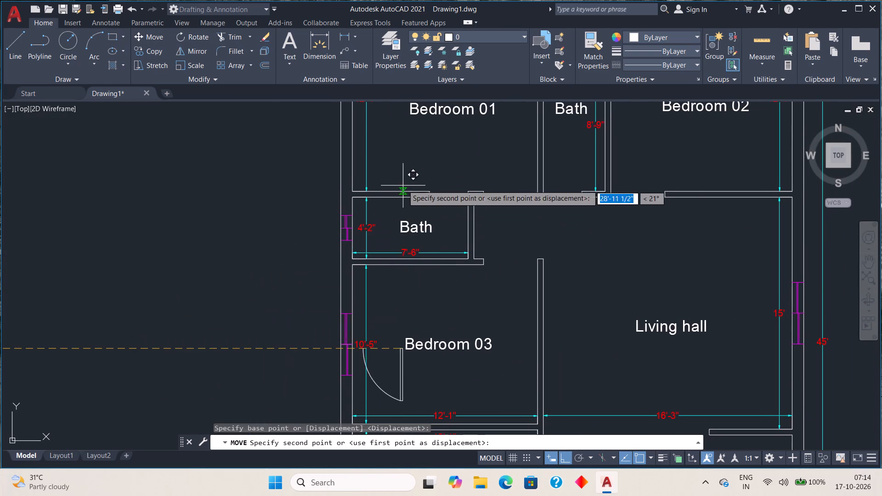
{"action": "scroll", "coordinate": [448, 190], "scroll_direction": "up", "scroll_amount": 2}
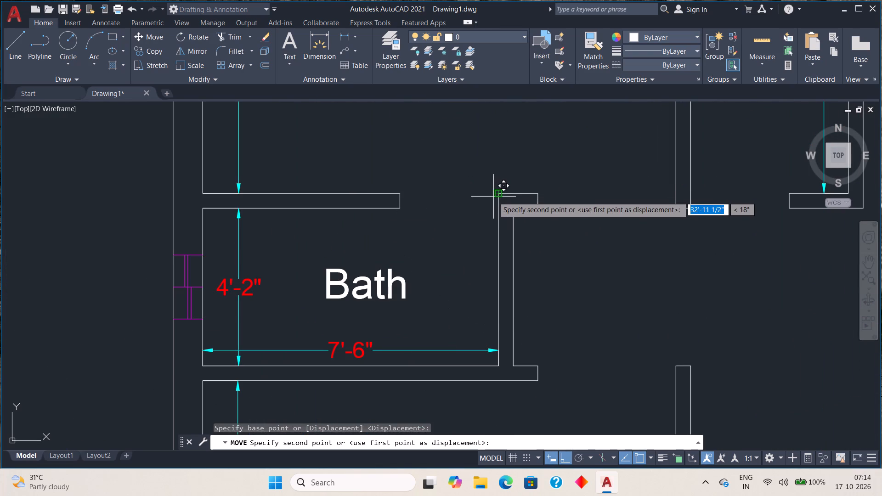
{"action": "left_click", "coordinate": [497, 196]}
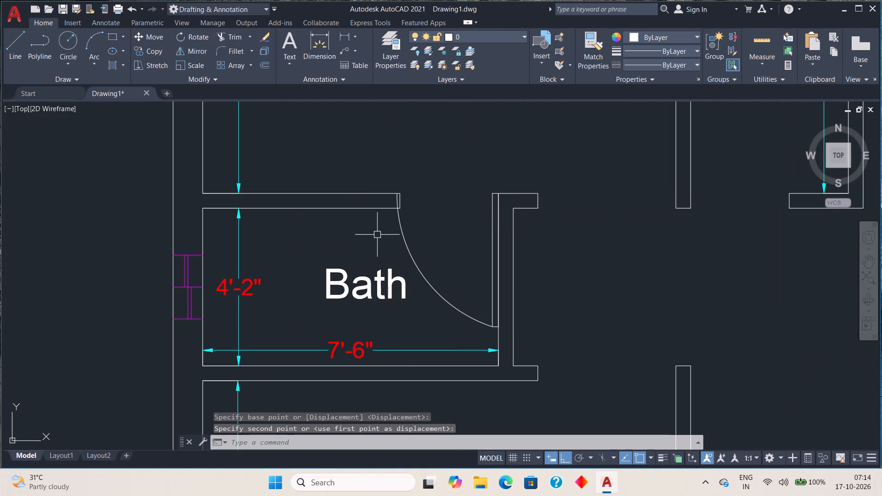
Scale the bath door down slightly from the leaf's upper-right corner, about 1'-8" reference distance, so its arc meets the opening's left wall end.
{"action": "scroll", "coordinate": [383, 232], "scroll_direction": "down", "scroll_amount": 1}
{"action": "middle_click_drag", "start_coordinate": [427, 205], "coordinate": [344, 255]}
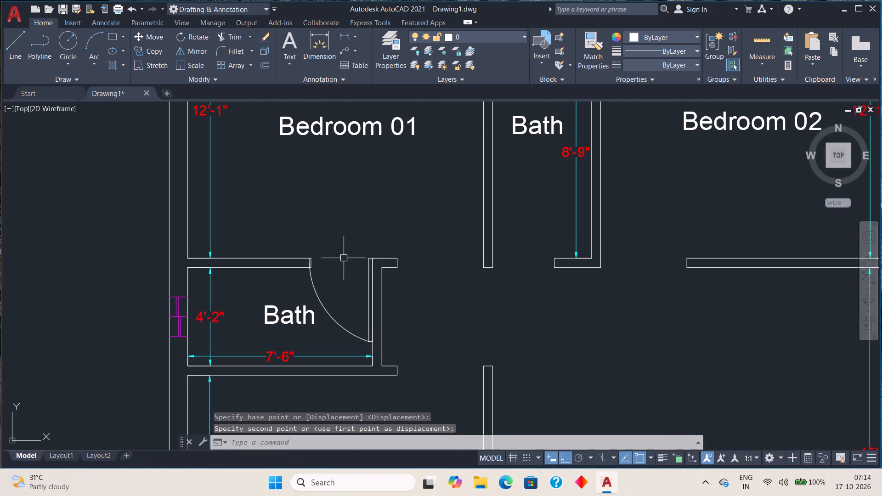
{"action": "scroll", "coordinate": [344, 258], "scroll_direction": "up", "scroll_amount": 3}
{"action": "scroll", "coordinate": [359, 263], "scroll_direction": "down", "scroll_amount": 1}
{"action": "middle_click_drag", "start_coordinate": [358, 262], "coordinate": [309, 149]}
{"action": "left_click", "coordinate": [364, 214]}
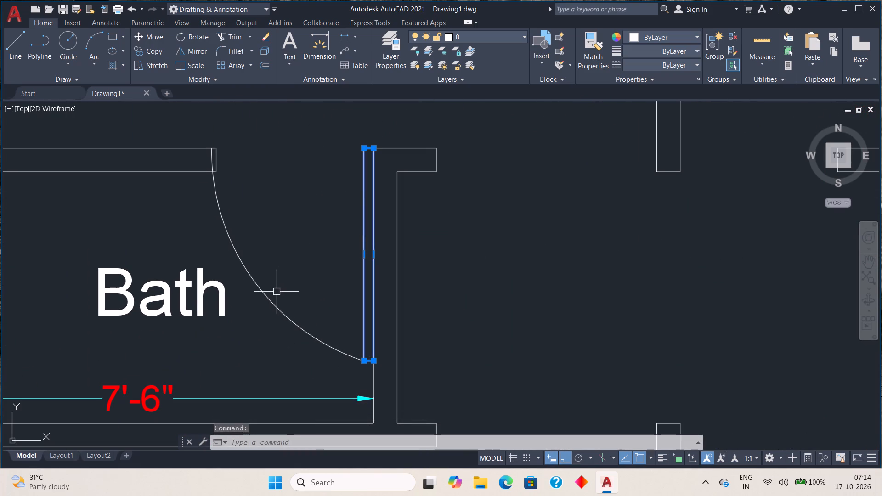
{"action": "left_click", "coordinate": [268, 299]}
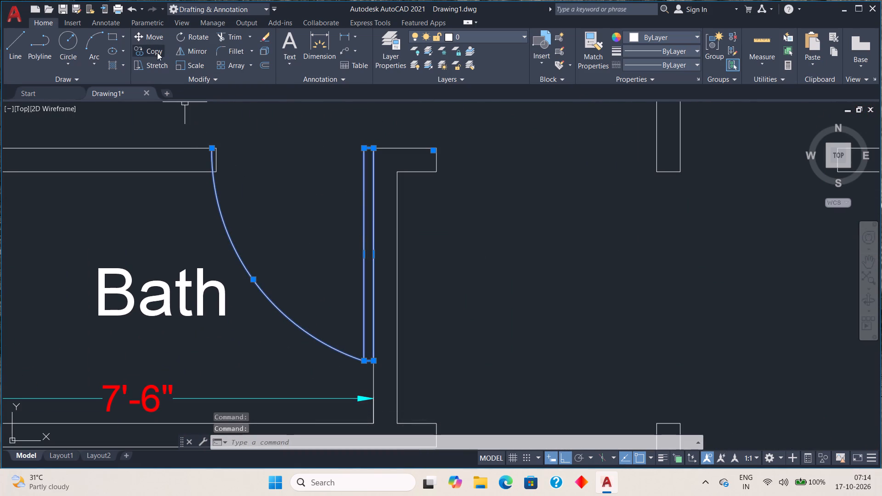
{"action": "left_click", "coordinate": [192, 69]}
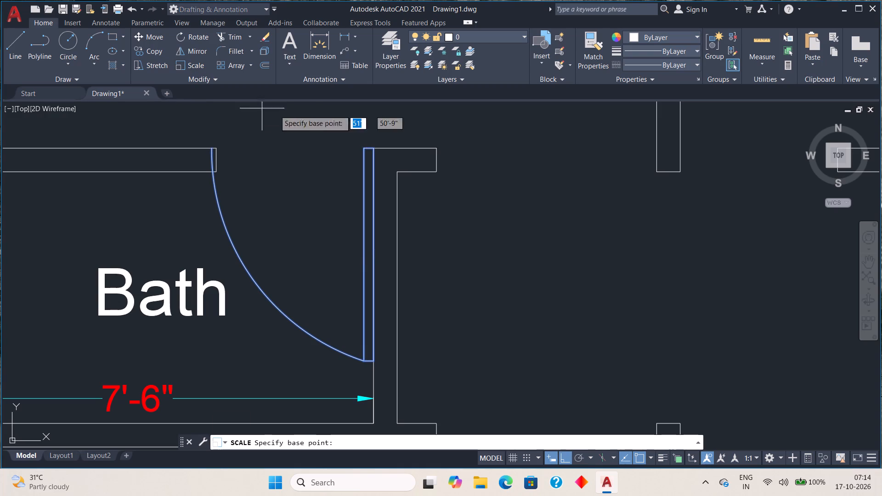
{"action": "left_click", "coordinate": [375, 151]}
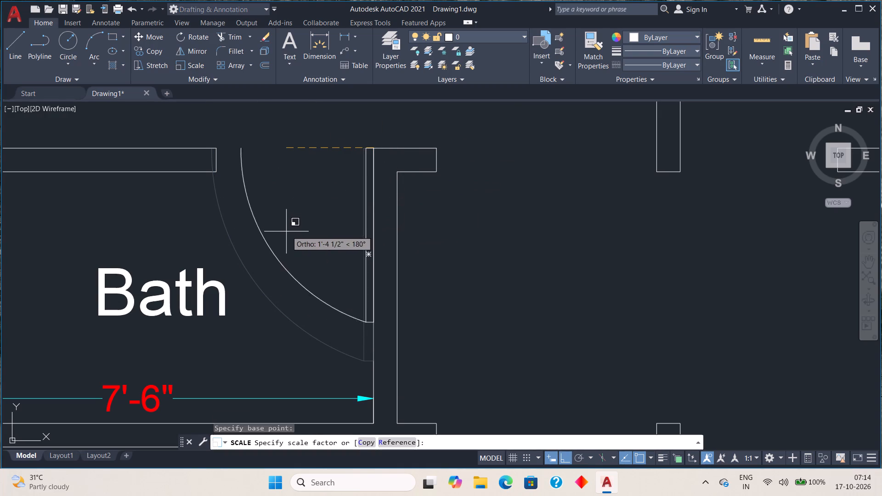
{"action": "scroll", "coordinate": [220, 157], "scroll_direction": "up", "scroll_amount": 3}
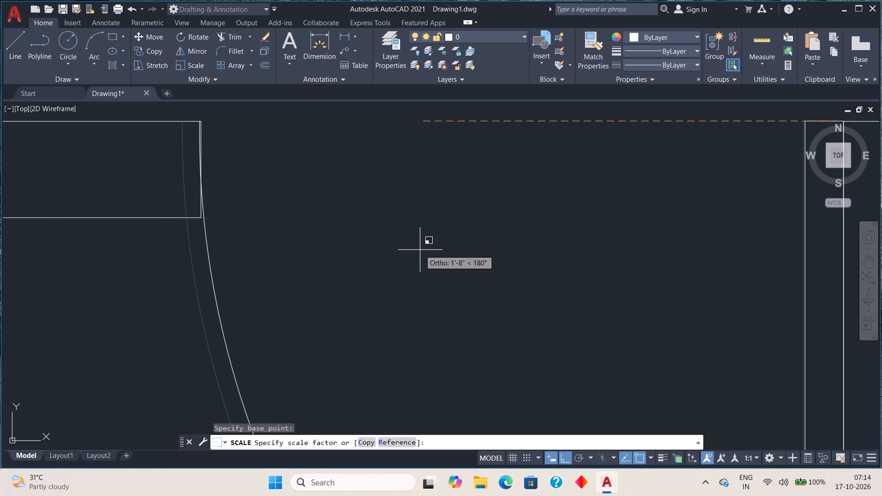
{"action": "left_click", "coordinate": [420, 250]}
{"action": "scroll", "coordinate": [420, 249], "scroll_direction": "down", "scroll_amount": 4}
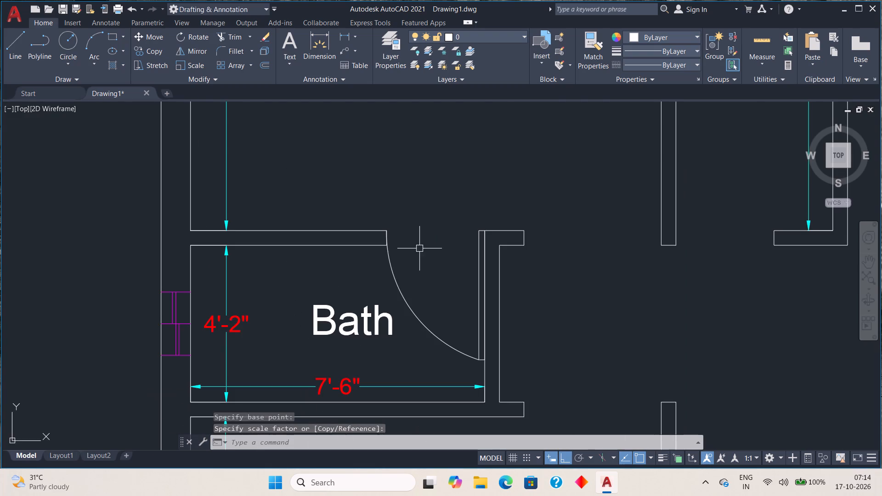
Examine the fitted bath door and the remaining wall openings around the bedrooms and living hall.
{"action": "scroll", "coordinate": [419, 247], "scroll_direction": "down", "scroll_amount": 2}
{"action": "middle_click_drag", "start_coordinate": [428, 249], "coordinate": [367, 205]}
{"action": "scroll", "coordinate": [371, 220], "scroll_direction": "down", "scroll_amount": 1}
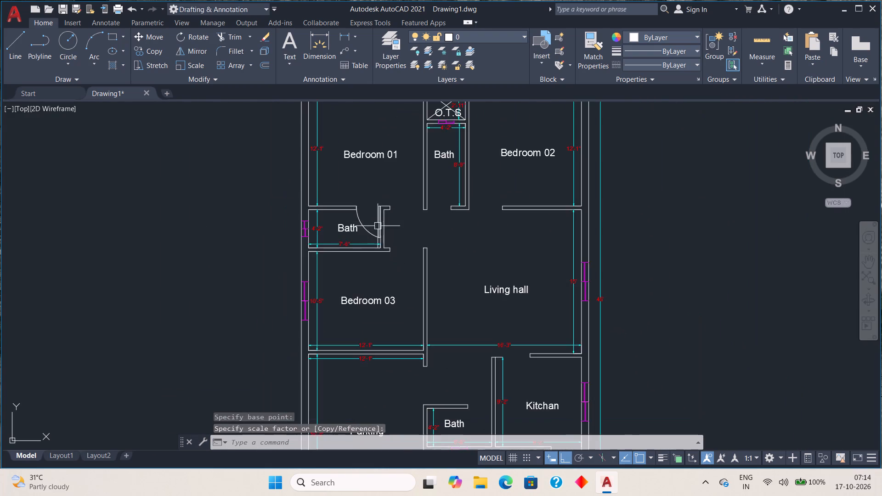
{"action": "scroll", "coordinate": [383, 227], "scroll_direction": "down", "scroll_amount": 1}
{"action": "middle_click_drag", "start_coordinate": [395, 228], "coordinate": [389, 237]}
{"action": "scroll", "coordinate": [388, 236], "scroll_direction": "up", "scroll_amount": 2}
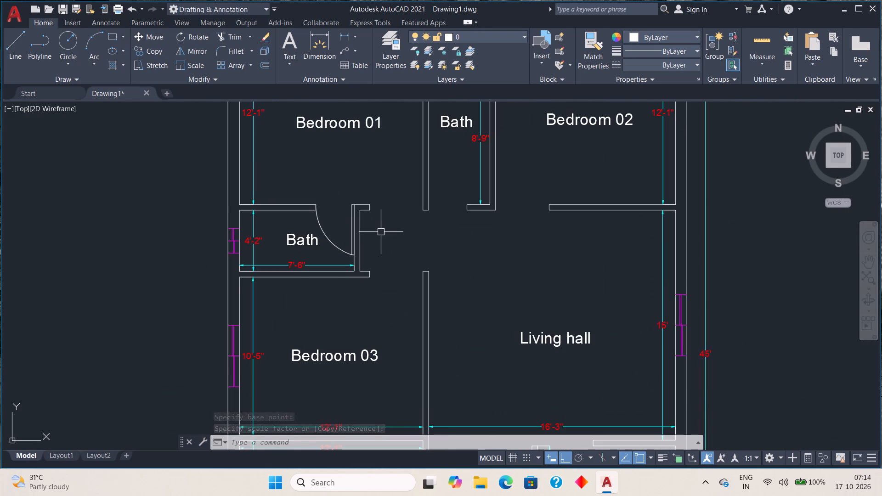
{"action": "scroll", "coordinate": [381, 232], "scroll_direction": "up", "scroll_amount": 1}
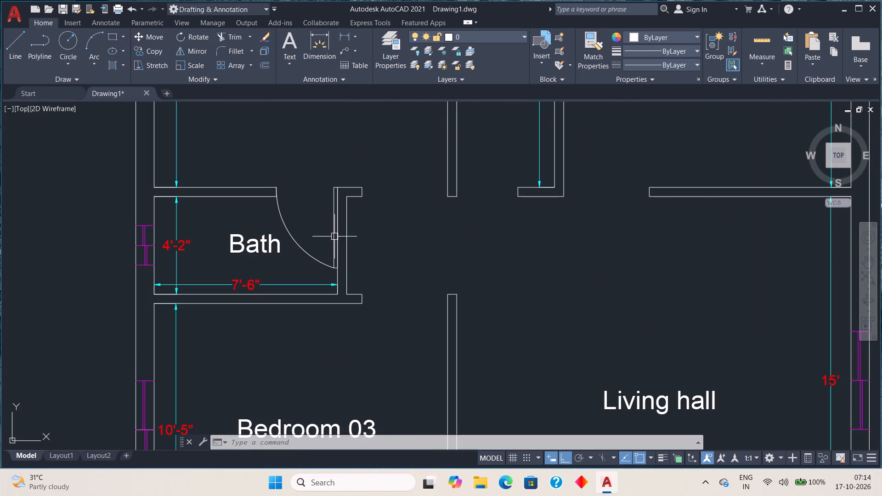
Copy the fitted bath door by its leaf's upper-right corner to three spots along the wall line between the bath and Bedroom 02.
{"action": "left_click", "coordinate": [334, 237]}
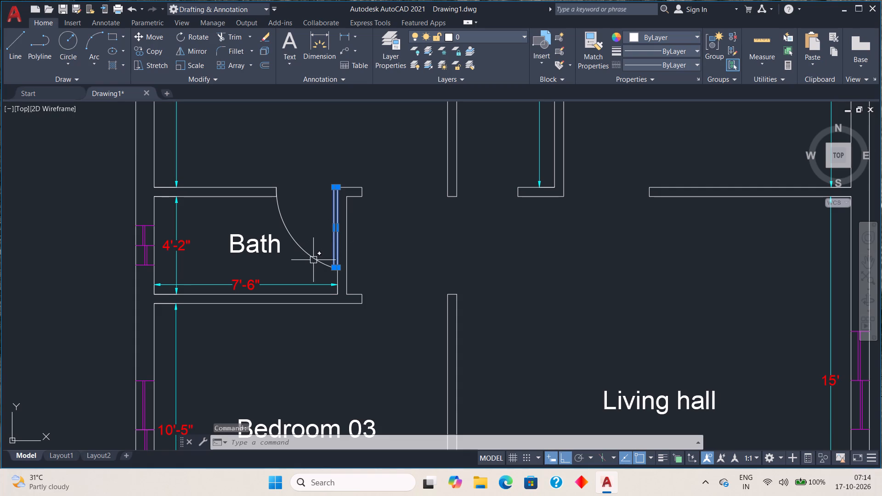
{"action": "left_click", "coordinate": [313, 260]}
{"action": "left_click", "coordinate": [154, 53]}
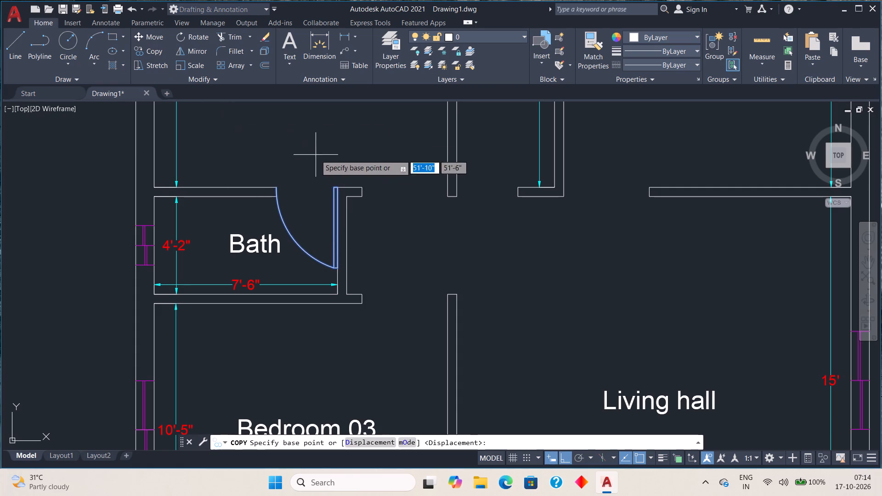
{"action": "scroll", "coordinate": [331, 183], "scroll_direction": "up", "scroll_amount": 3}
{"action": "left_click", "coordinate": [352, 202]}
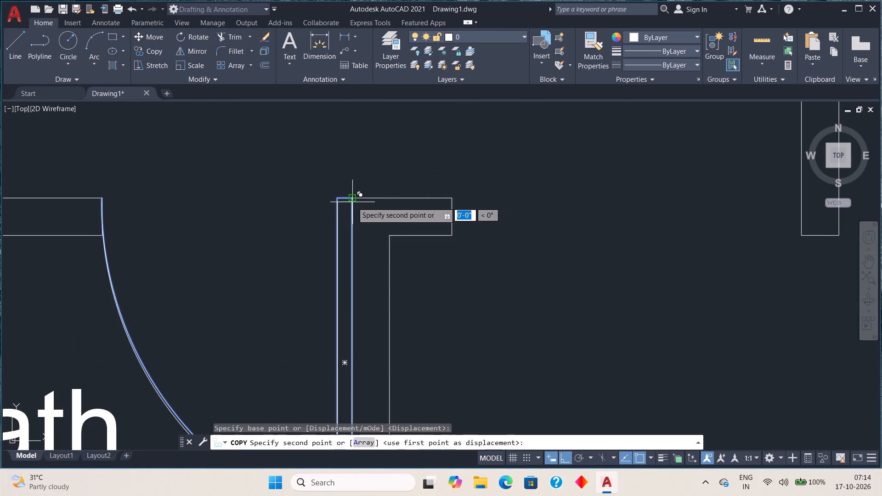
{"action": "scroll", "coordinate": [546, 199], "scroll_direction": "down", "scroll_amount": 3}
{"action": "middle_click_drag", "start_coordinate": [591, 214], "coordinate": [587, 220]}
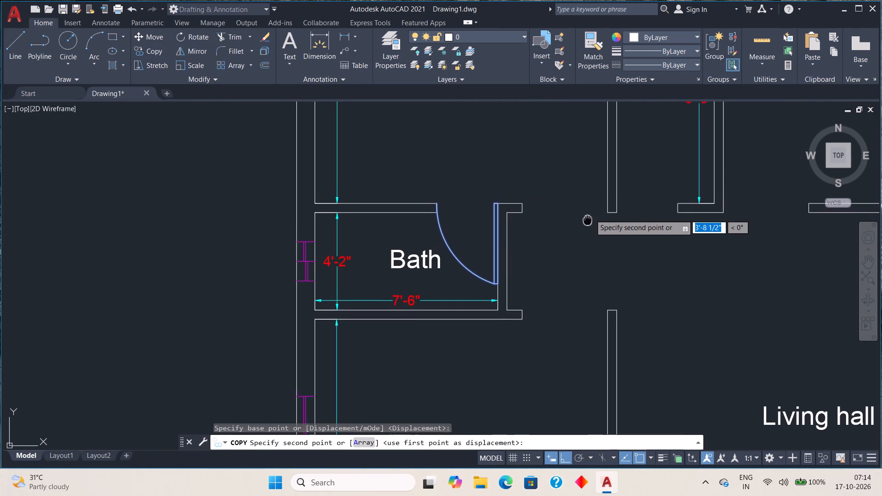
{"action": "middle_click_drag", "start_coordinate": [587, 220], "coordinate": [526, 244]}
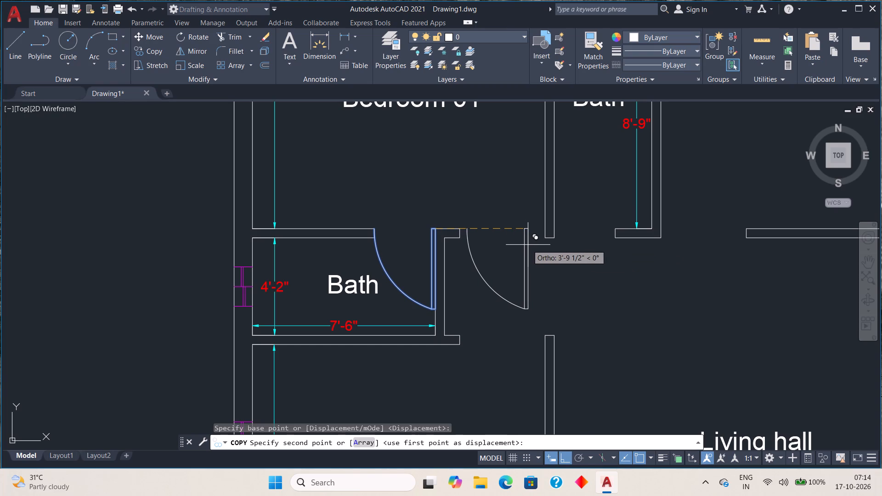
{"action": "left_click", "coordinate": [530, 248]}
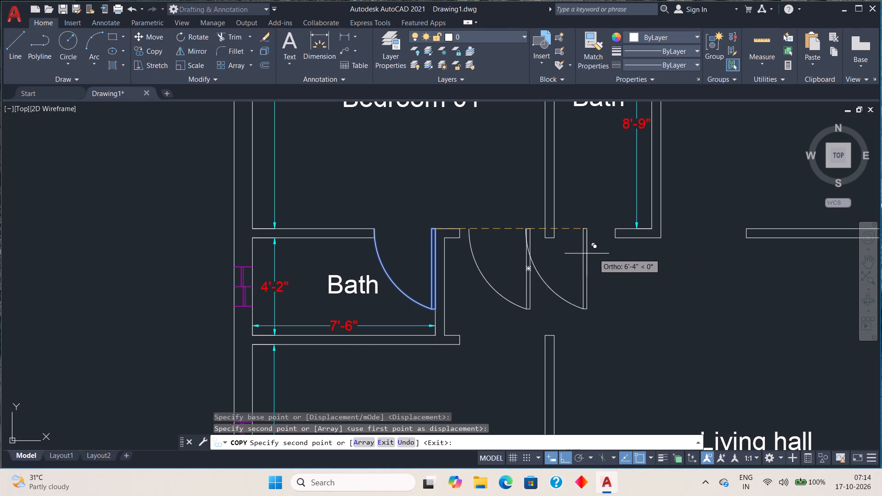
{"action": "left_click", "coordinate": [611, 256]}
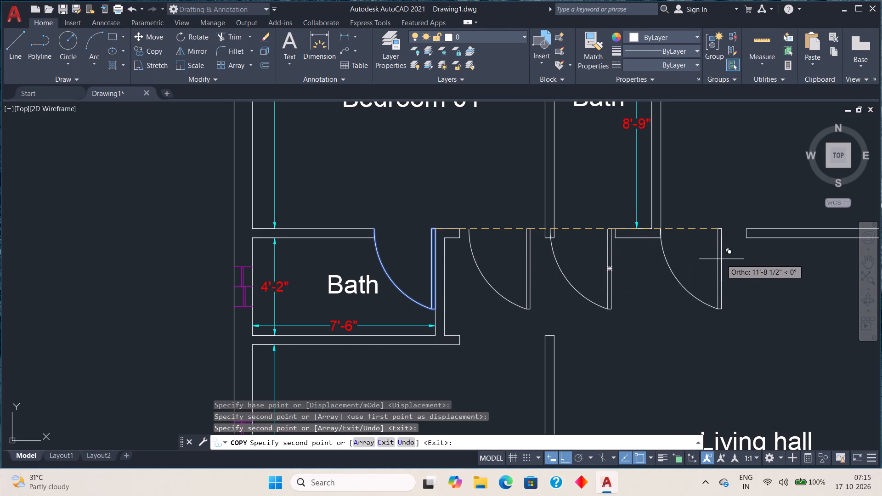
{"action": "left_click", "coordinate": [741, 266]}
Place two more door copies straight below the bath door, one in Bedroom 03 and one in Parking.
{"action": "scroll", "coordinate": [675, 283], "scroll_direction": "down", "scroll_amount": 1}
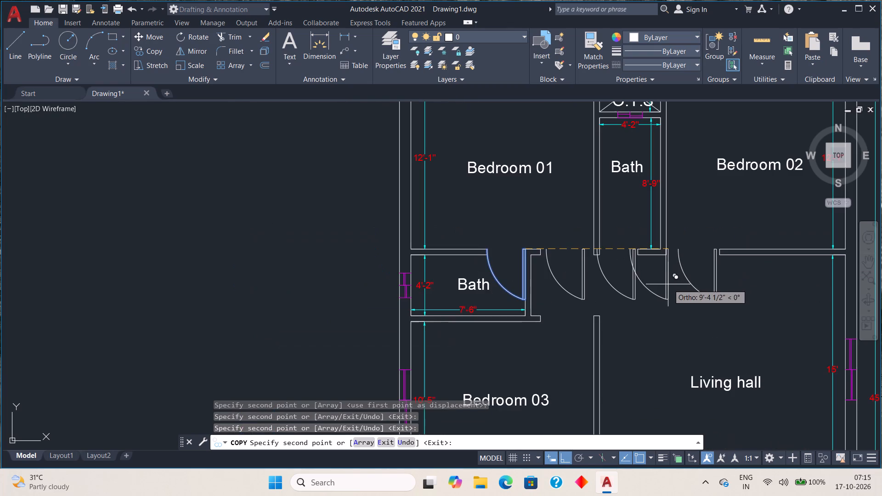
{"action": "middle_click_drag", "start_coordinate": [663, 276], "coordinate": [593, 167]}
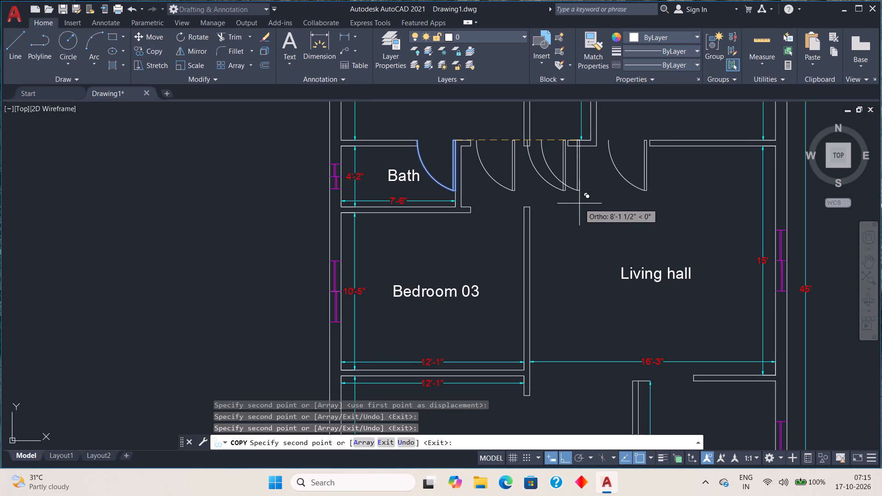
{"action": "left_click", "coordinate": [511, 239]}
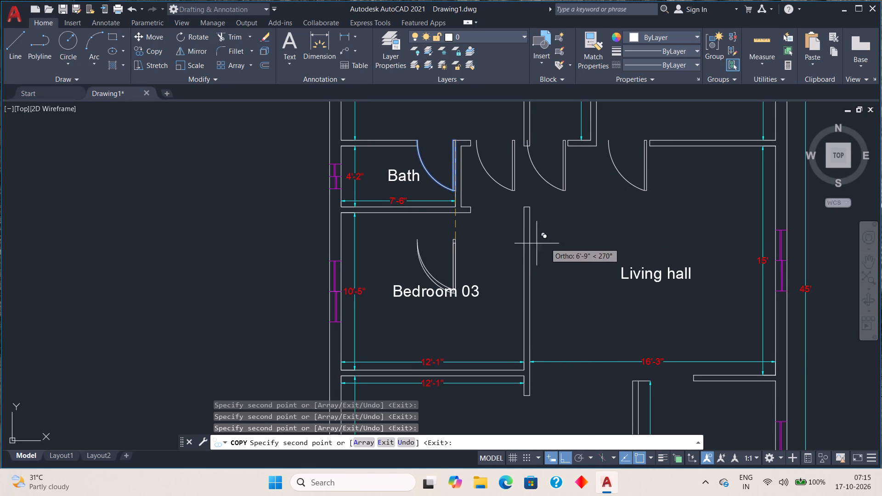
{"action": "scroll", "coordinate": [551, 242], "scroll_direction": "down", "scroll_amount": 2}
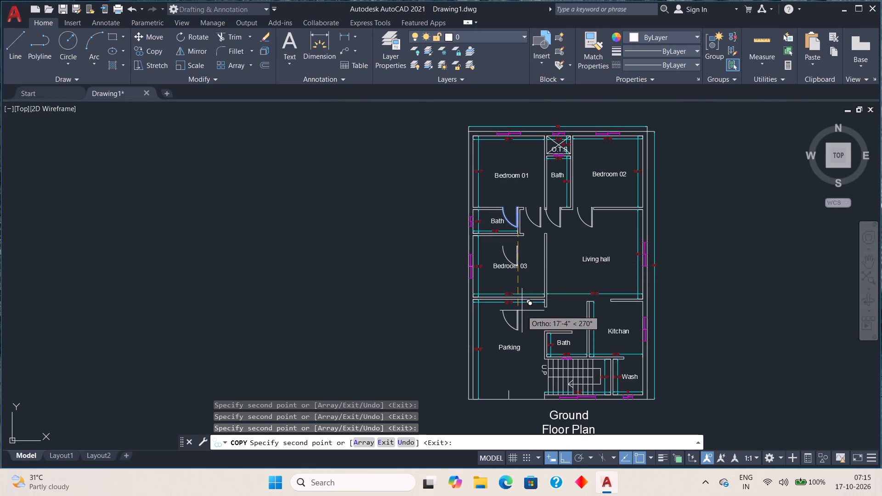
{"action": "left_click", "coordinate": [523, 318]}
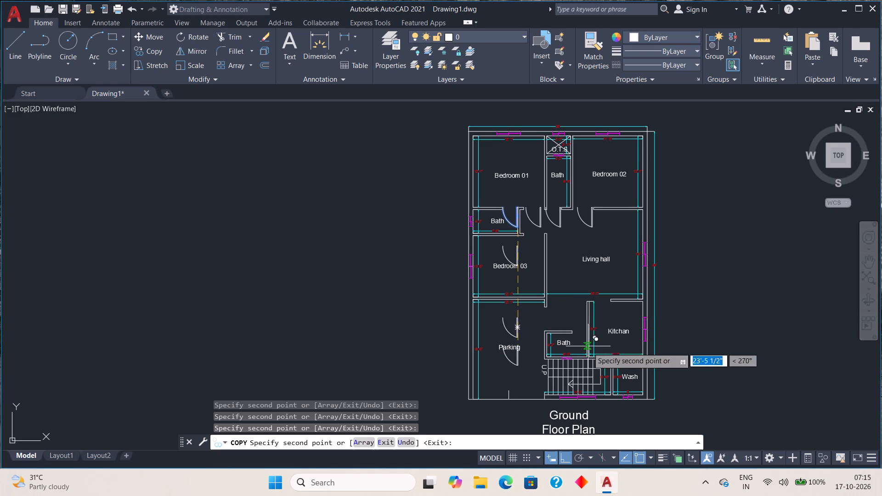
With Ortho off, place door copies near the kitchen-wash opening and the lower bath, plus two spares below the parking front.
{"action": "left_click", "coordinate": [561, 457]}
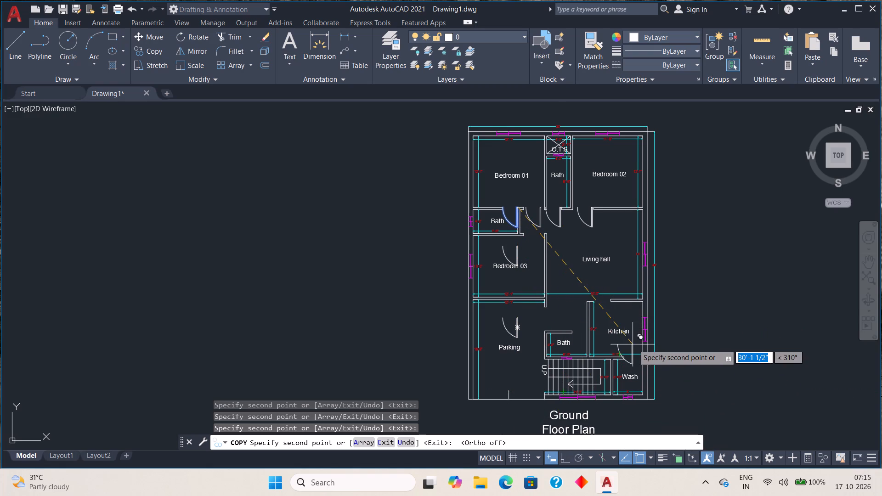
{"action": "left_click", "coordinate": [634, 344]}
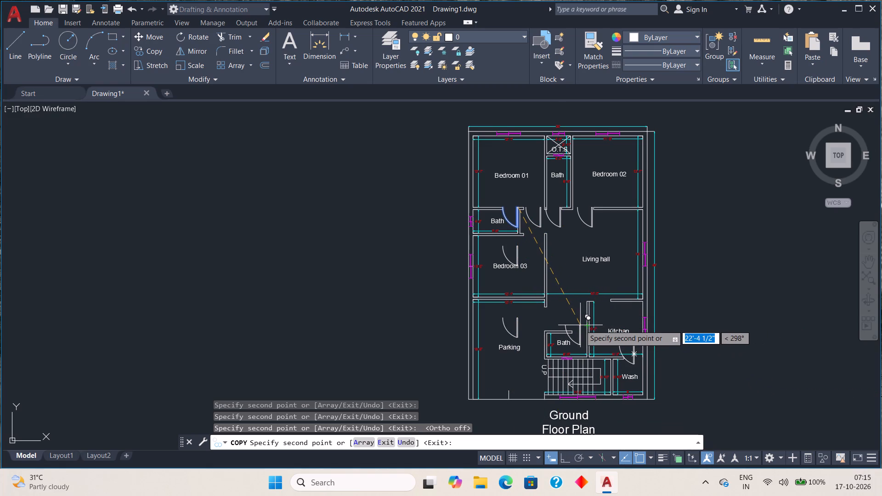
{"action": "left_click", "coordinate": [580, 325]}
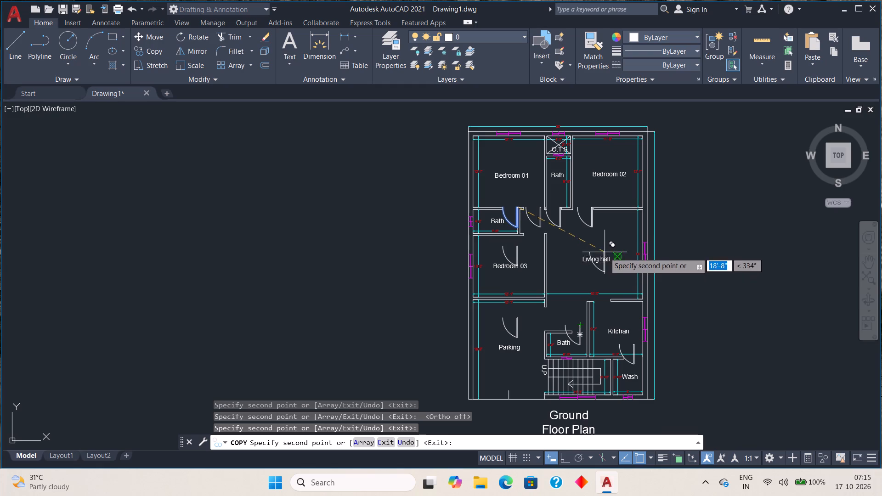
{"action": "middle_click_drag", "start_coordinate": [575, 284], "coordinate": [564, 210]}
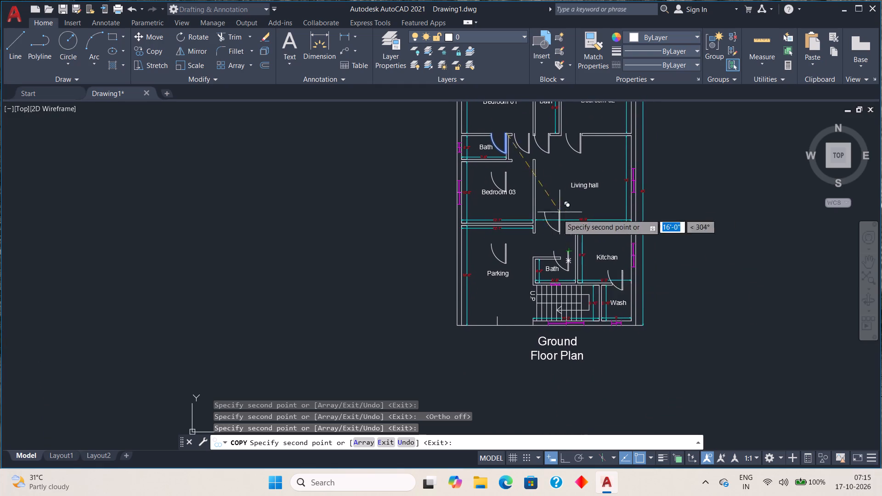
{"action": "left_click", "coordinate": [487, 342]}
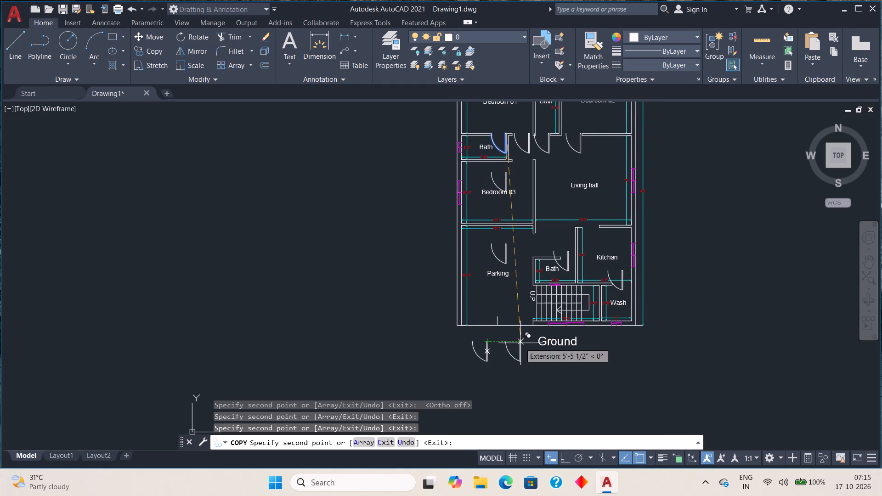
{"action": "left_click", "coordinate": [520, 343]}
{"action": "key", "text": "Escape"}
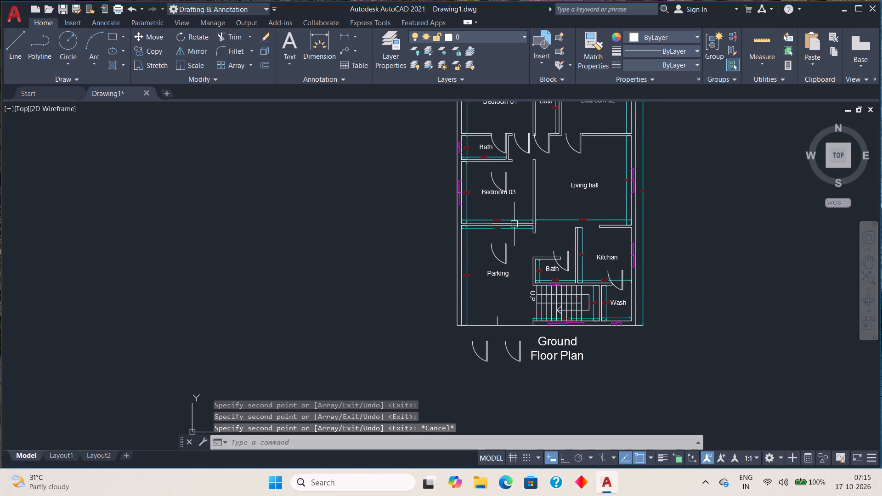
Select the door arc and leaf at the Bedroom 01 opening and turn on Ortho mode.
{"action": "middle_click_drag", "start_coordinate": [524, 177], "coordinate": [493, 241]}
{"action": "scroll", "coordinate": [486, 211], "scroll_direction": "up", "scroll_amount": 3}
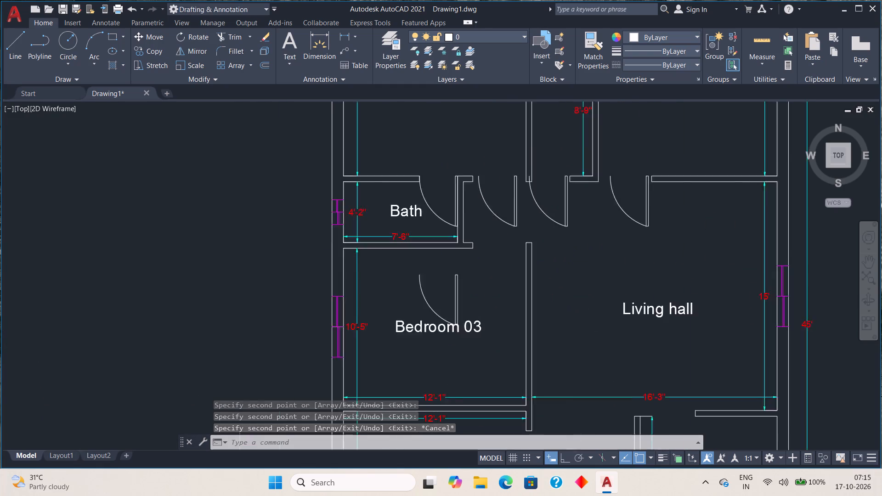
{"action": "middle_click_drag", "start_coordinate": [477, 226], "coordinate": [458, 299]}
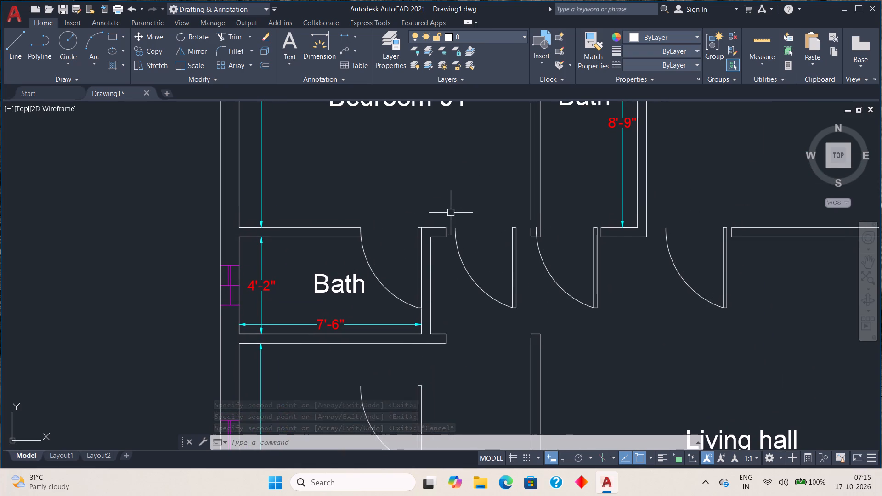
{"action": "left_click", "coordinate": [458, 256]}
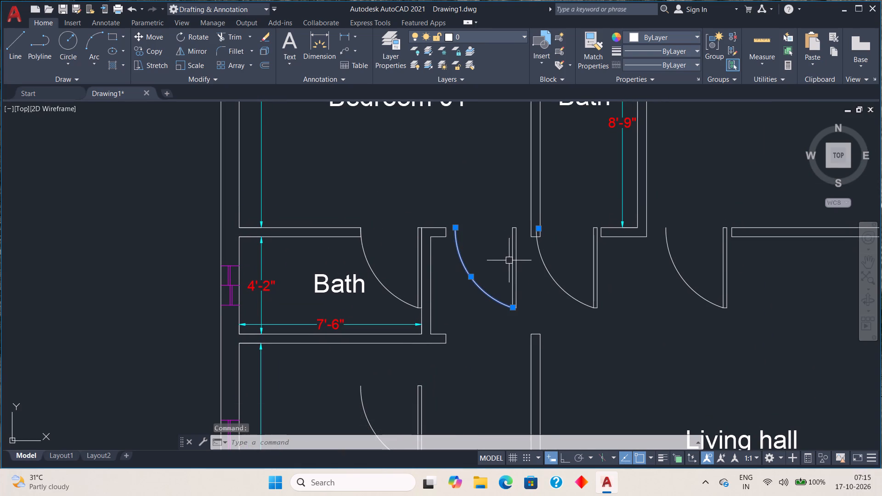
{"action": "left_click", "coordinate": [510, 260]}
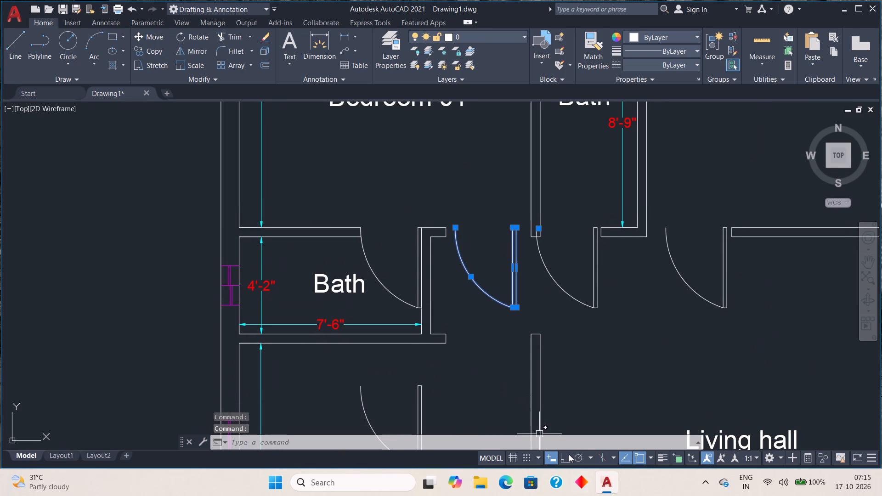
{"action": "left_click", "coordinate": [564, 455]}
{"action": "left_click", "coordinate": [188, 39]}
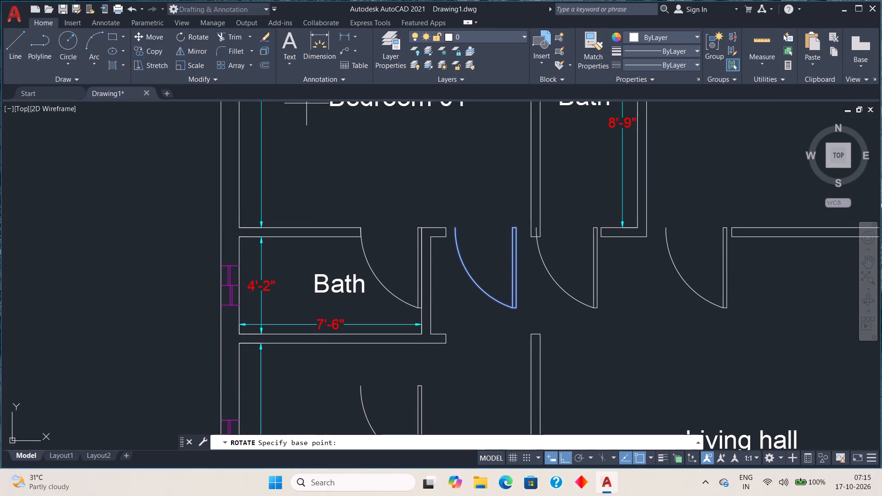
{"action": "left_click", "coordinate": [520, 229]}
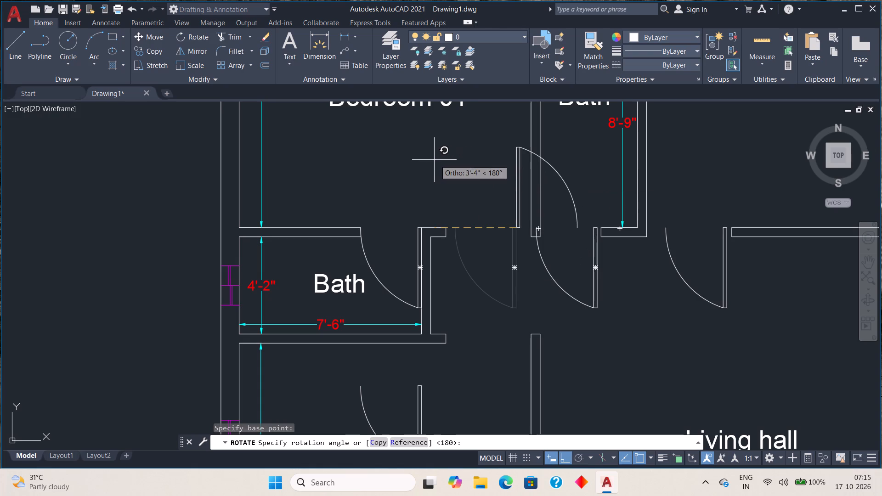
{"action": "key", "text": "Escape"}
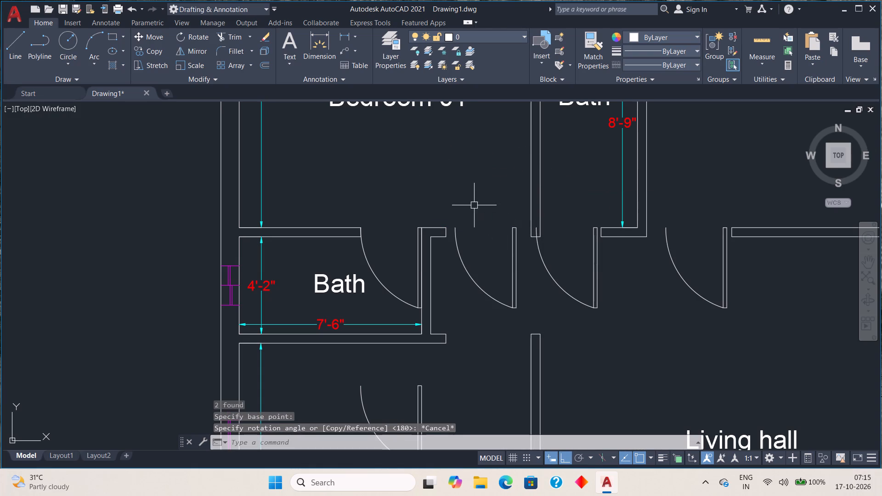
Rotate the door below the central Bath 180° about the upper end of its swing arc.
{"action": "middle_click_drag", "start_coordinate": [538, 218], "coordinate": [449, 206]}
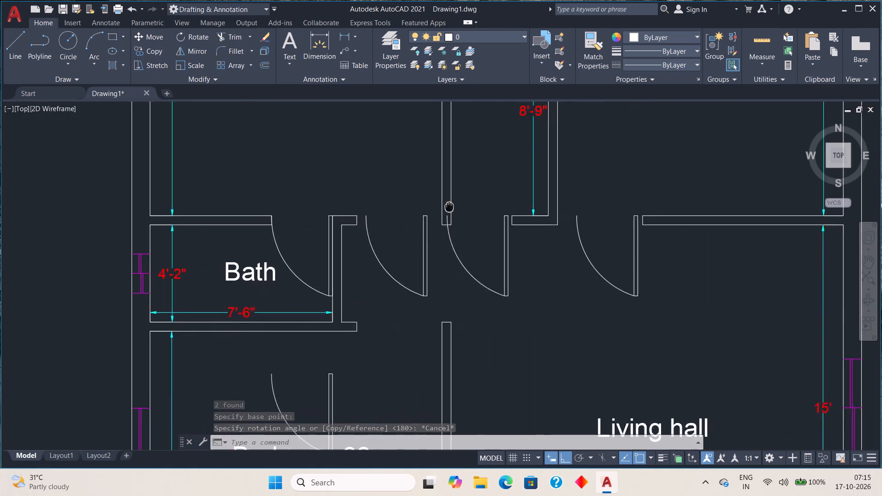
{"action": "middle_click_drag", "start_coordinate": [449, 206], "coordinate": [401, 199]}
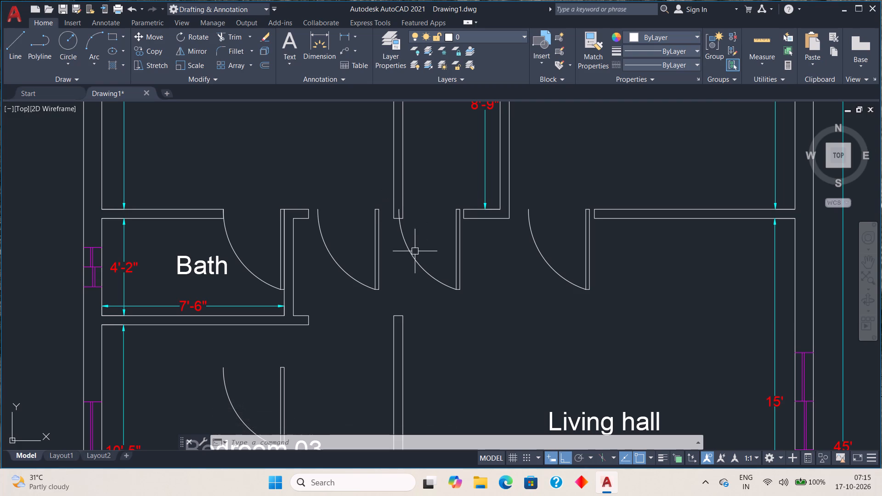
{"action": "left_click", "coordinate": [414, 256]}
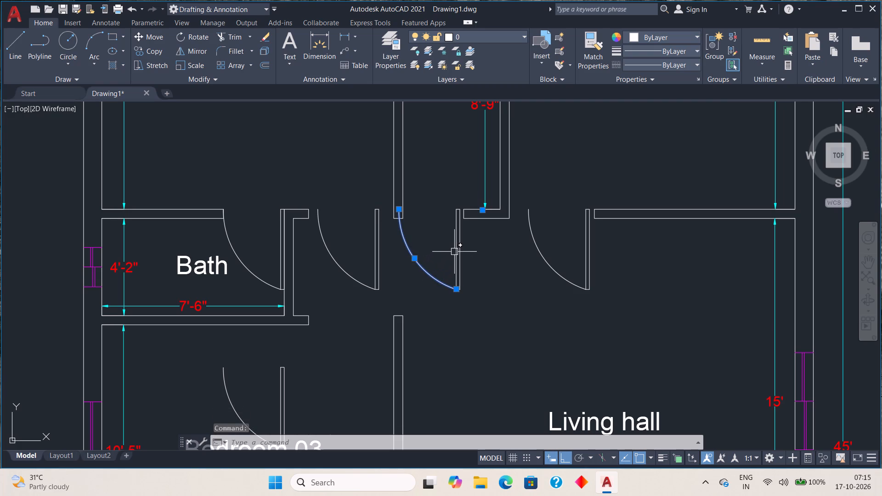
{"action": "left_click", "coordinate": [454, 252]}
{"action": "left_click", "coordinate": [183, 37]}
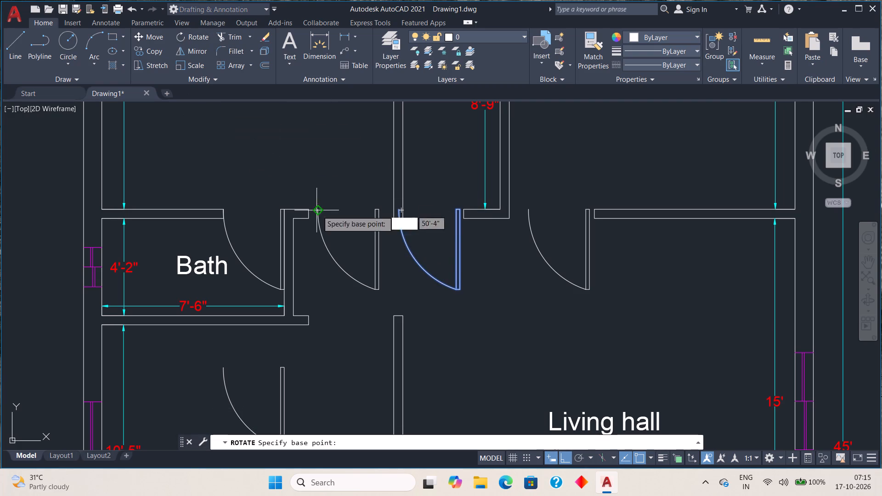
{"action": "left_click", "coordinate": [397, 214]}
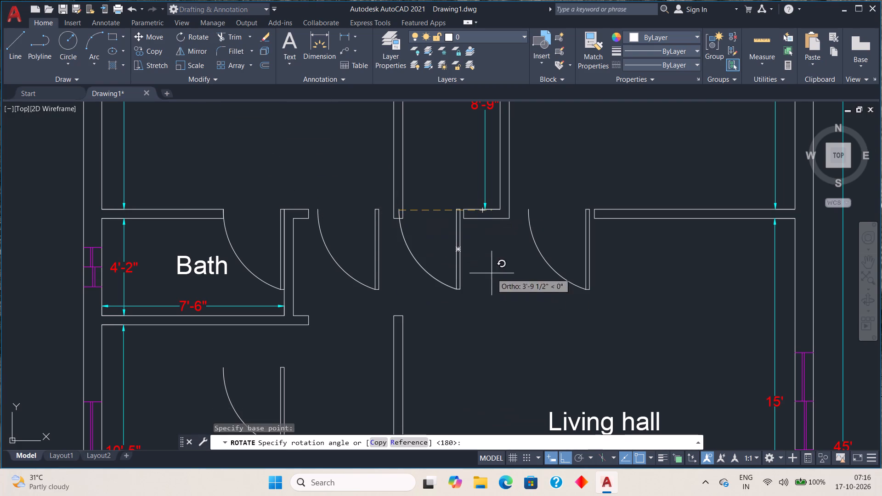
{"action": "left_click", "coordinate": [347, 206]}
Move the rotated Bath door so its leaf's lower-left corner meets the lower-right corner of the wall between Bedroom 01 and Bath.
{"action": "left_click", "coordinate": [337, 187]}
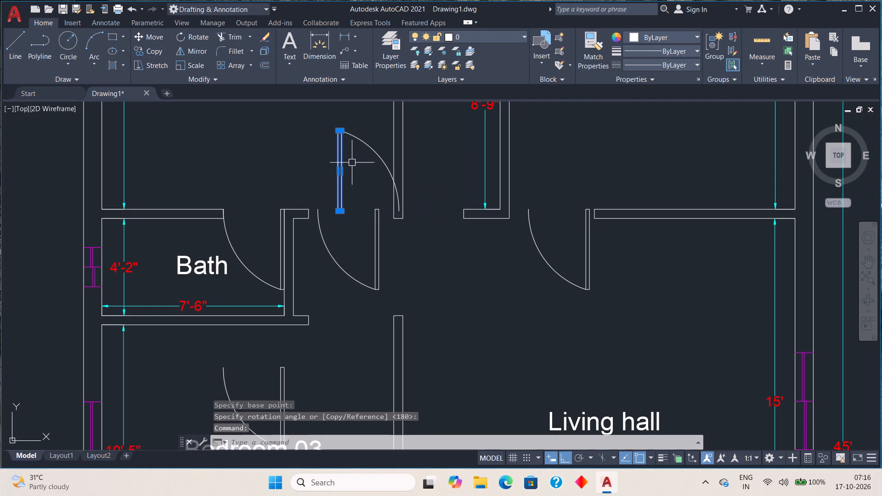
{"action": "left_click", "coordinate": [364, 146]}
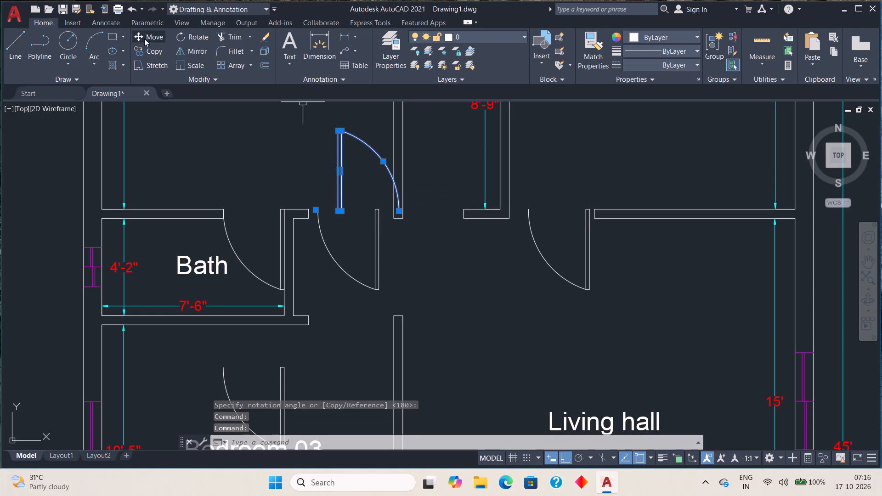
{"action": "left_click", "coordinate": [155, 33]}
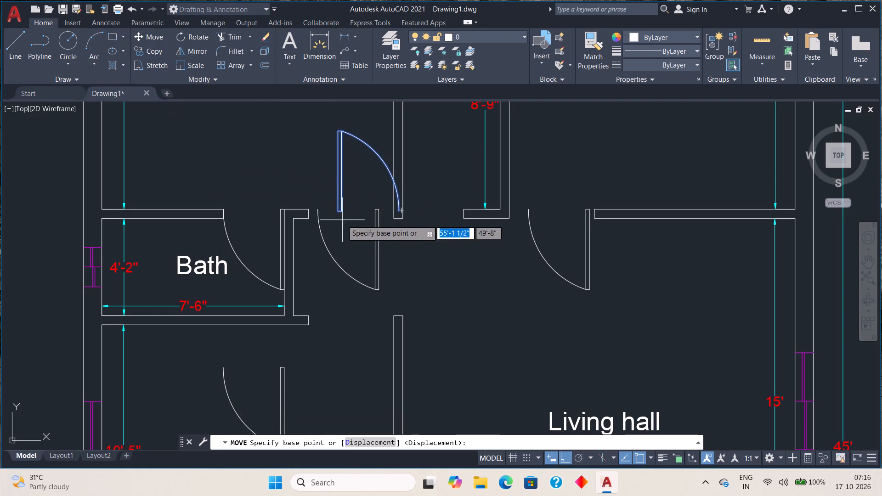
{"action": "scroll", "coordinate": [343, 215], "scroll_direction": "up", "scroll_amount": 3}
{"action": "left_click", "coordinate": [319, 196]}
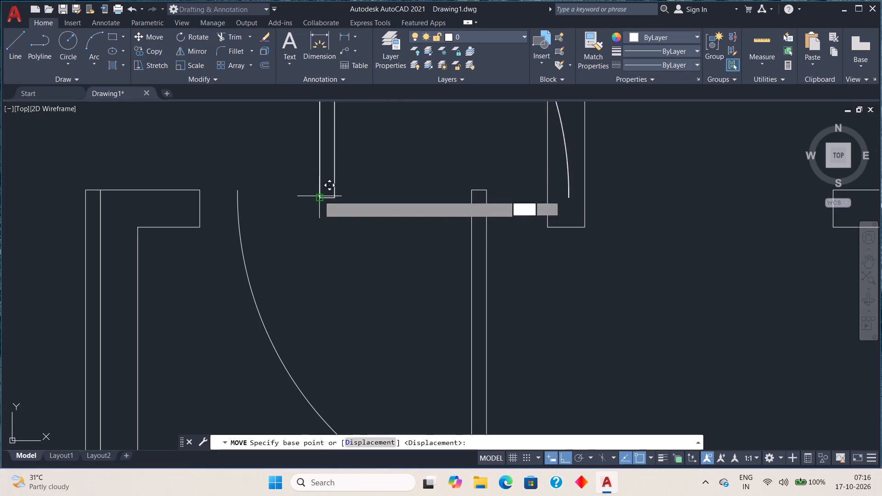
{"action": "left_click", "coordinate": [586, 227]}
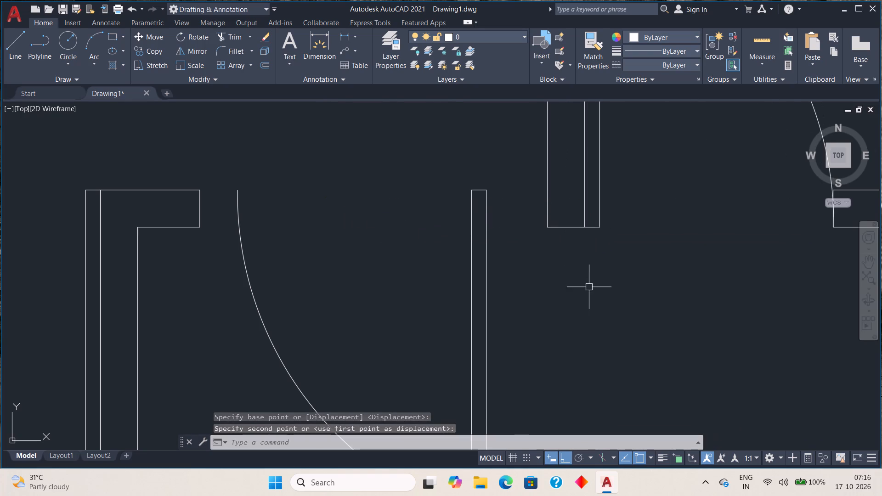
Rotate the door at the Bedroom 02 opening 180° about the upper end of its swing arc.
{"action": "scroll", "coordinate": [616, 259], "scroll_direction": "down", "scroll_amount": 3}
{"action": "middle_click_drag", "start_coordinate": [652, 247], "coordinate": [592, 272]}
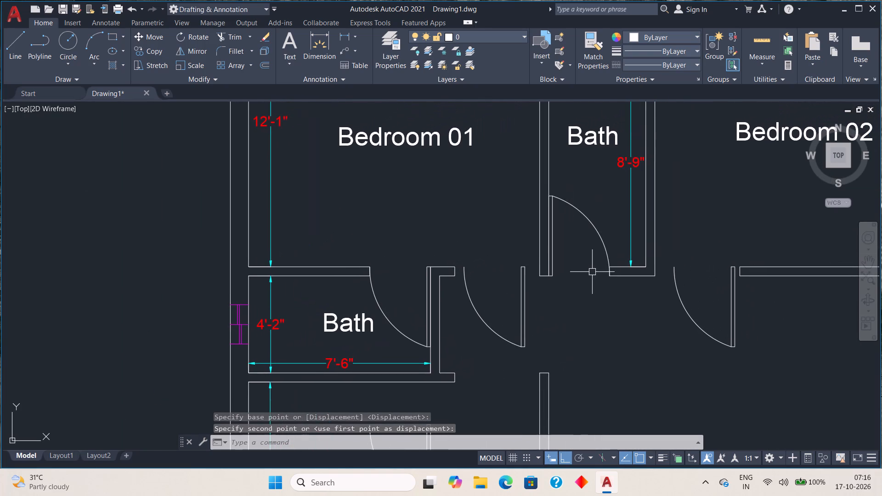
{"action": "middle_click_drag", "start_coordinate": [618, 263], "coordinate": [334, 250]}
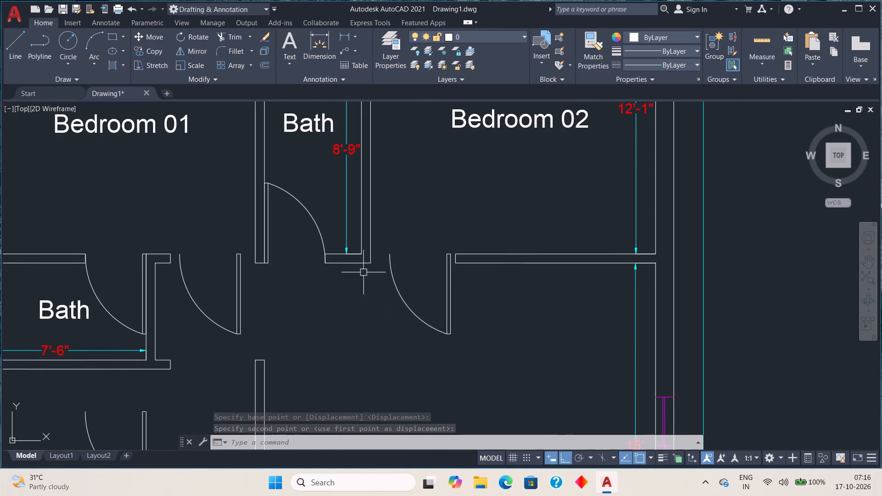
{"action": "scroll", "coordinate": [396, 288], "scroll_direction": "down", "scroll_amount": 1}
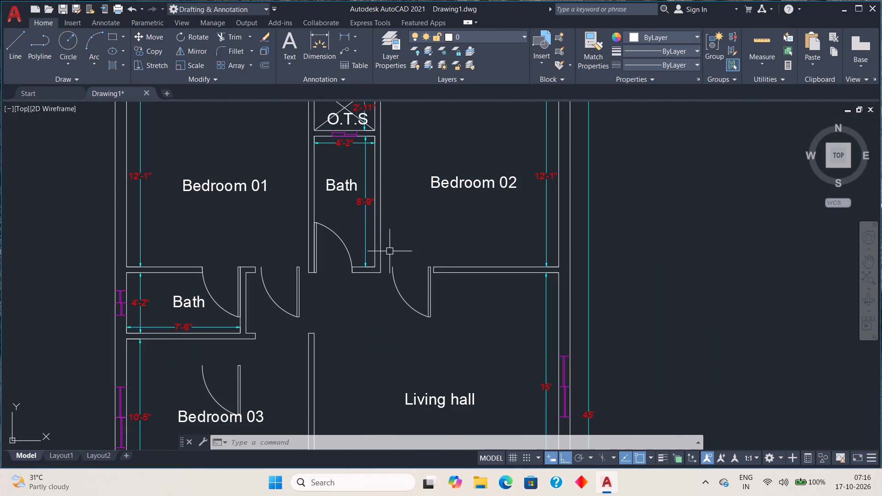
{"action": "left_click", "coordinate": [396, 293]}
{"action": "left_click", "coordinate": [429, 296]}
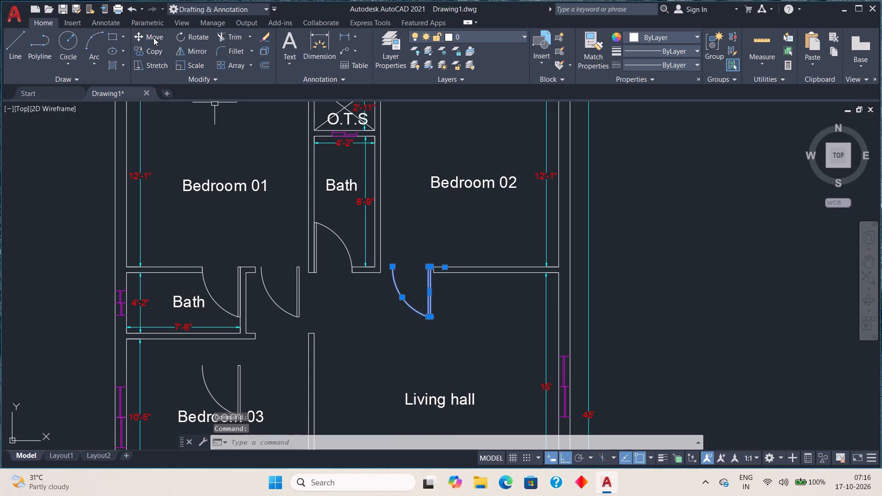
{"action": "left_click", "coordinate": [201, 34]}
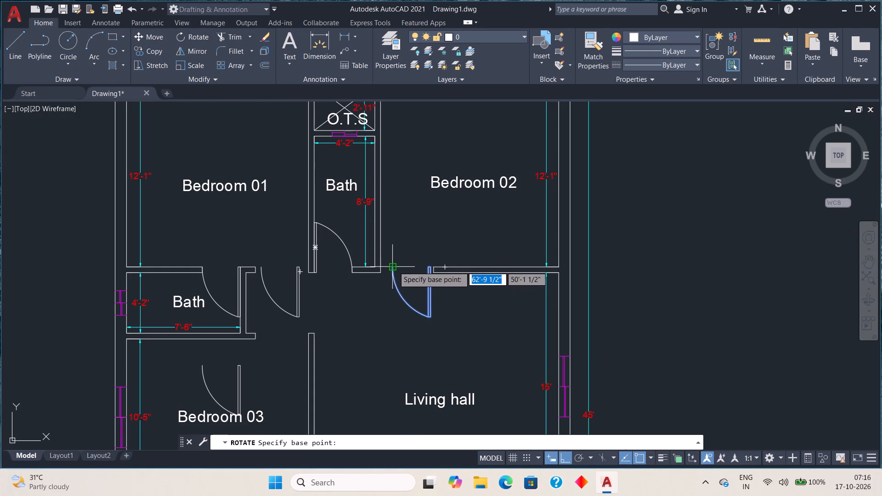
{"action": "left_click", "coordinate": [394, 266]}
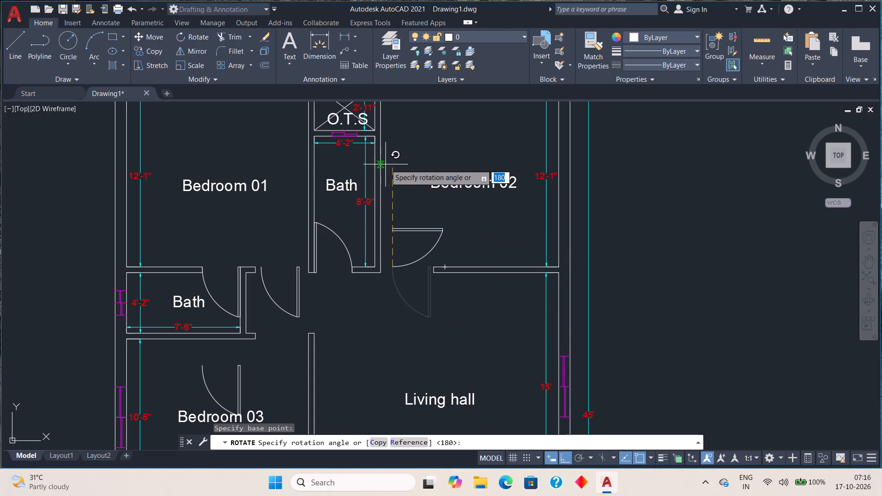
{"action": "left_click", "coordinate": [256, 210]}
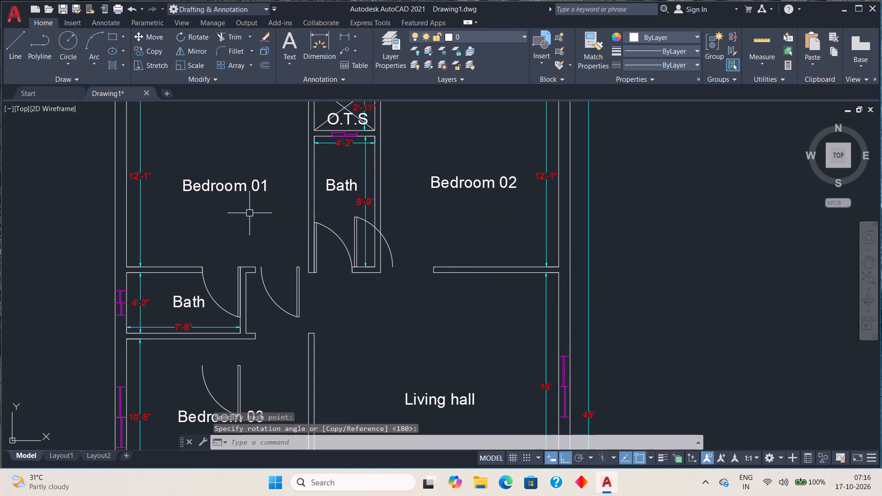
Move the rotated Bedroom 02 door so its leaf's lower-left corner meets the lower-right corner of the wall between Bath and Bedroom 02.
{"action": "left_click", "coordinate": [390, 243]}
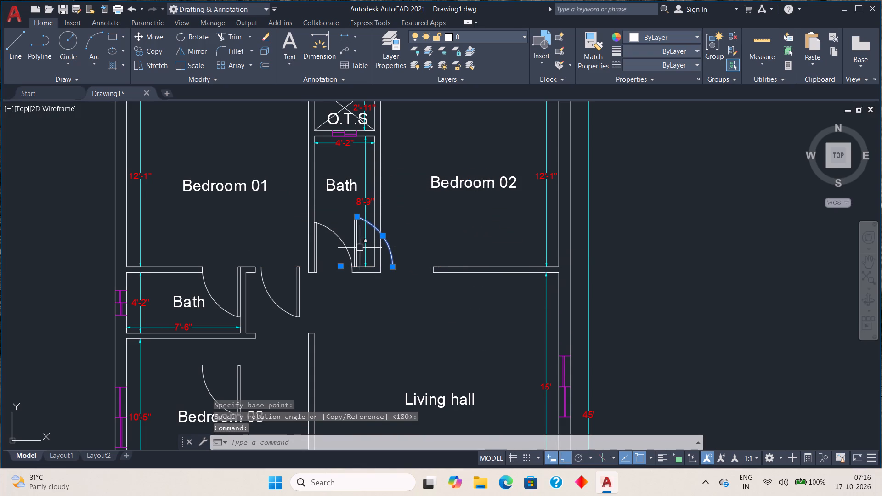
{"action": "left_click", "coordinate": [358, 248]}
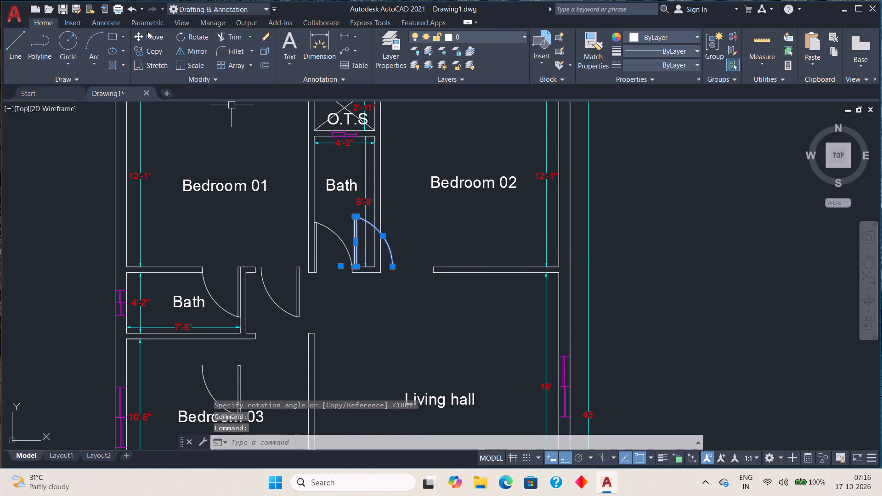
{"action": "left_click", "coordinate": [147, 31]}
{"action": "scroll", "coordinate": [379, 283], "scroll_direction": "up", "scroll_amount": 4}
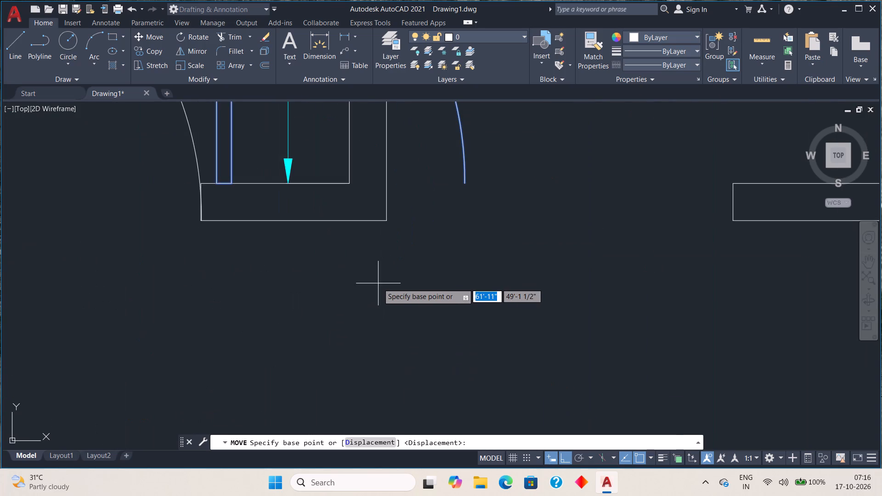
{"action": "scroll", "coordinate": [237, 183], "scroll_direction": "down", "scroll_amount": 1}
{"action": "middle_click_drag", "start_coordinate": [222, 156], "coordinate": [328, 202]}
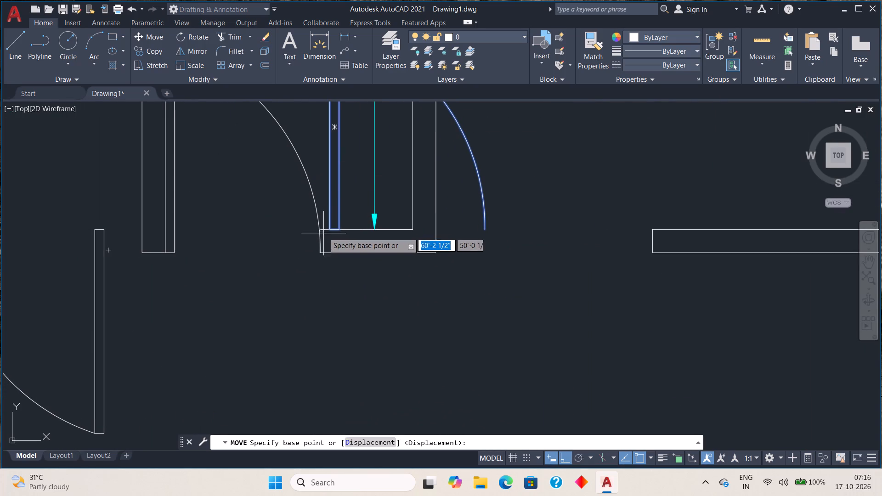
{"action": "left_click", "coordinate": [327, 227]}
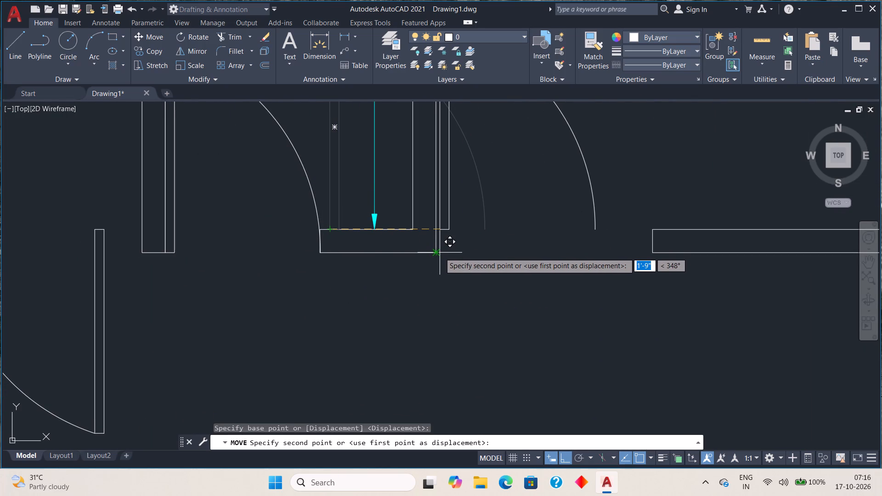
{"action": "left_click", "coordinate": [435, 253]}
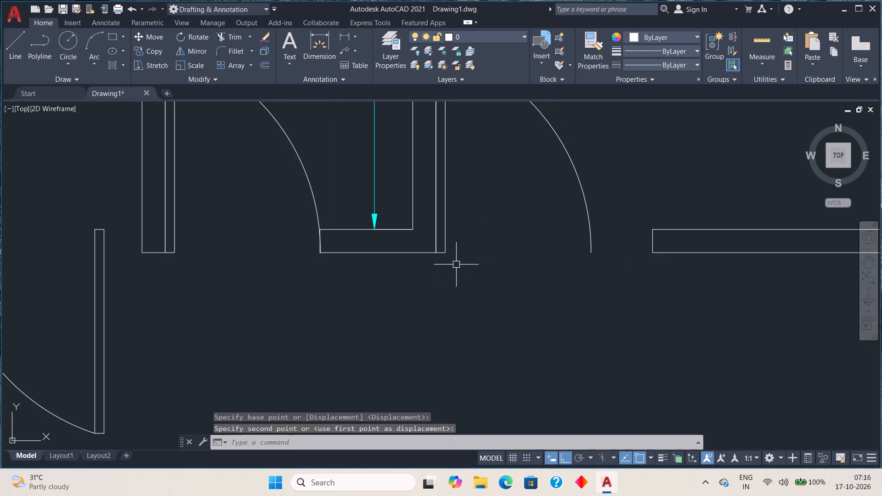
Scale up the Bedroom 02 door from its leaf's lower-left corner so the swing arc reaches the opposite wall end.
{"action": "scroll", "coordinate": [466, 264], "scroll_direction": "down", "scroll_amount": 2}
{"action": "middle_click_drag", "start_coordinate": [479, 264], "coordinate": [332, 272]}
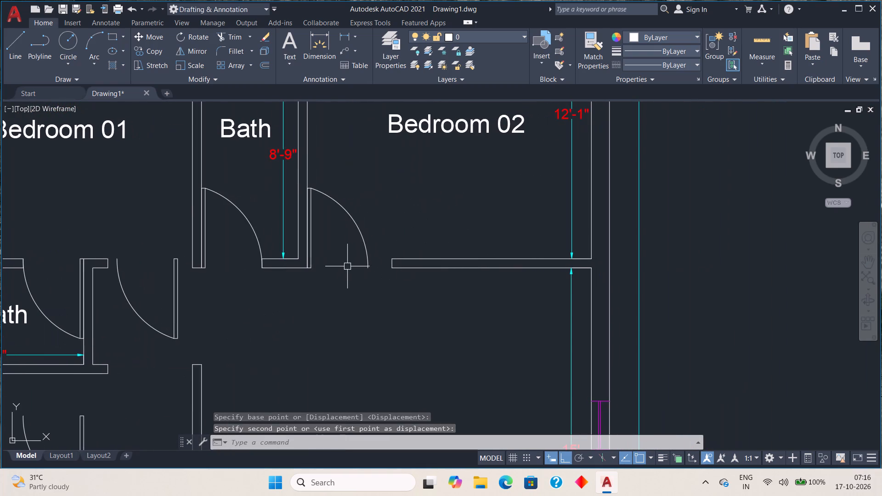
{"action": "left_click", "coordinate": [364, 234]}
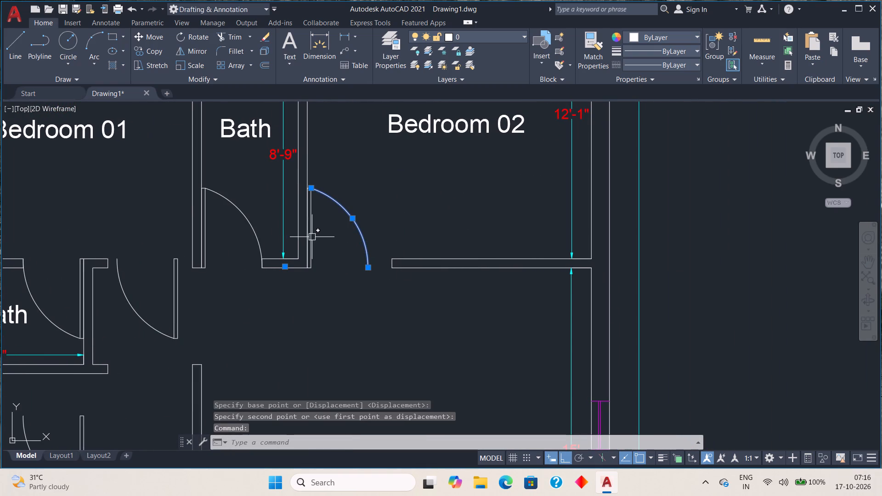
{"action": "left_click", "coordinate": [312, 237]}
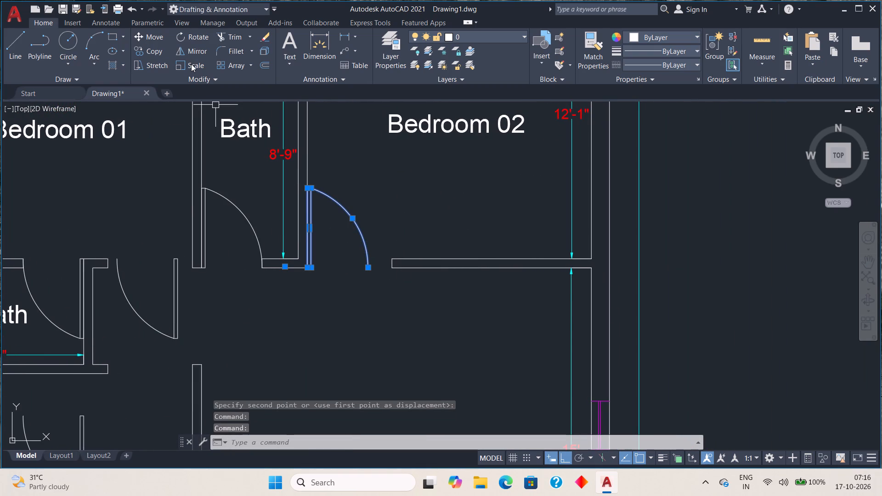
{"action": "left_click", "coordinate": [191, 64]}
{"action": "scroll", "coordinate": [303, 278], "scroll_direction": "up", "scroll_amount": 3}
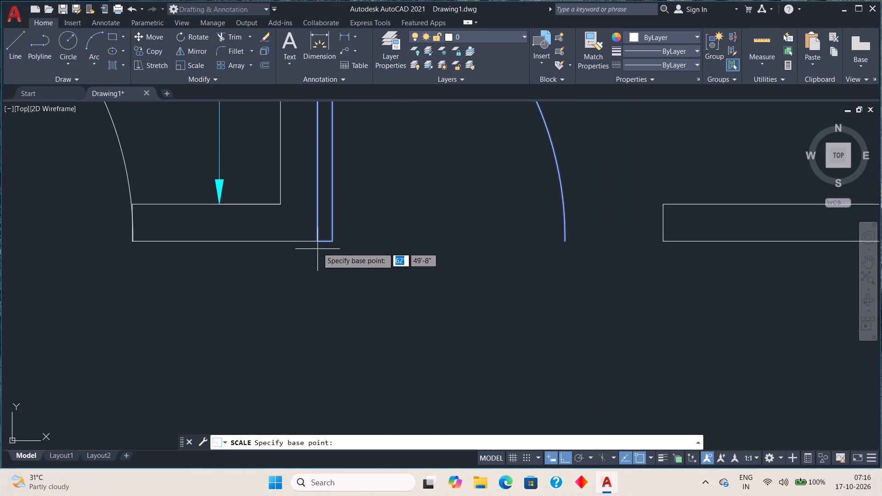
{"action": "left_click", "coordinate": [317, 239]}
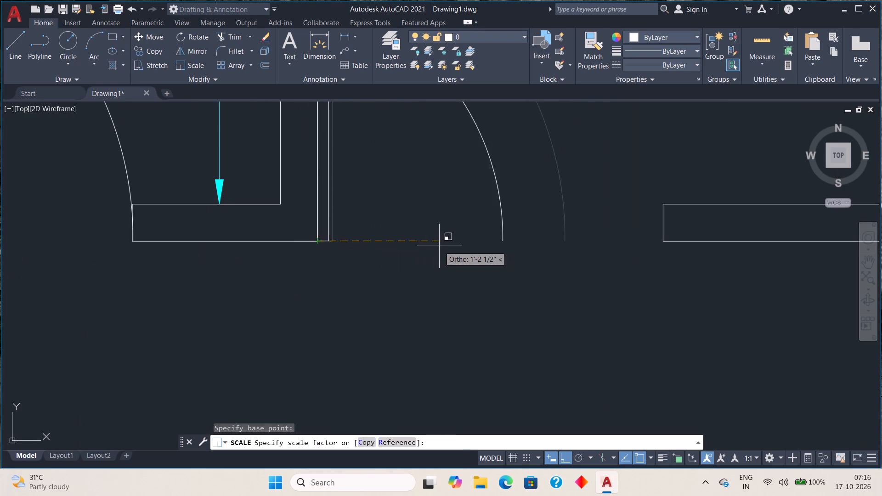
{"action": "left_click", "coordinate": [545, 274]}
Move the door at the Bath beside the Kitchan so its arc's upper end meets the upper corner of the Bath wall's end.
{"action": "scroll", "coordinate": [545, 274], "scroll_direction": "down", "scroll_amount": 4}
{"action": "middle_click_drag", "start_coordinate": [540, 290], "coordinate": [492, 255]}
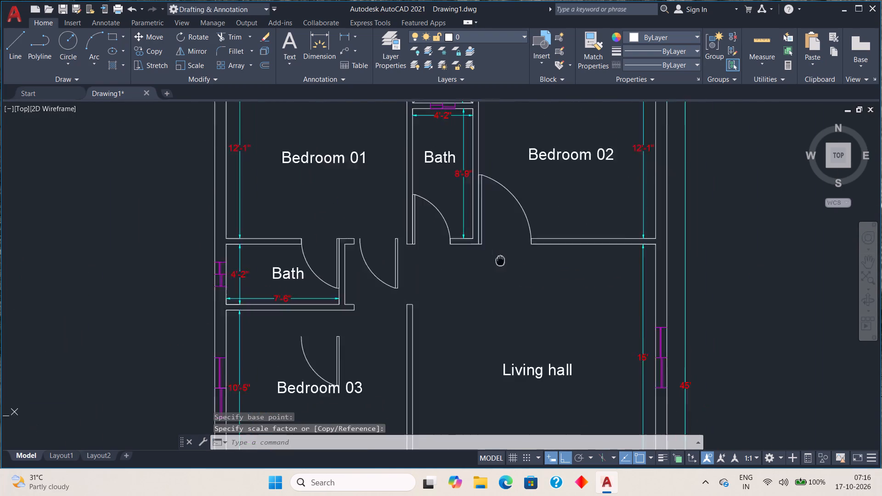
{"action": "middle_click_drag", "start_coordinate": [492, 255], "coordinate": [472, 242]}
{"action": "scroll", "coordinate": [472, 242], "scroll_direction": "down", "scroll_amount": 2}
{"action": "middle_click_drag", "start_coordinate": [478, 274], "coordinate": [395, 216]}
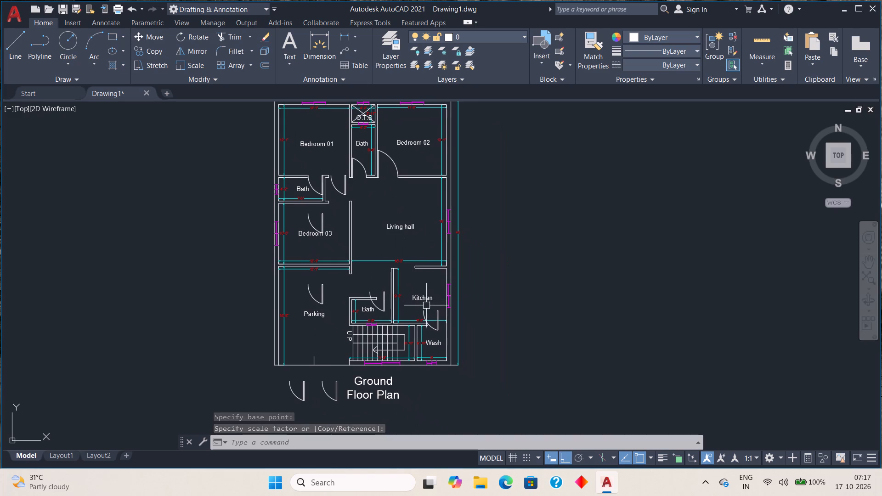
{"action": "middle_click_drag", "start_coordinate": [417, 284], "coordinate": [395, 248]}
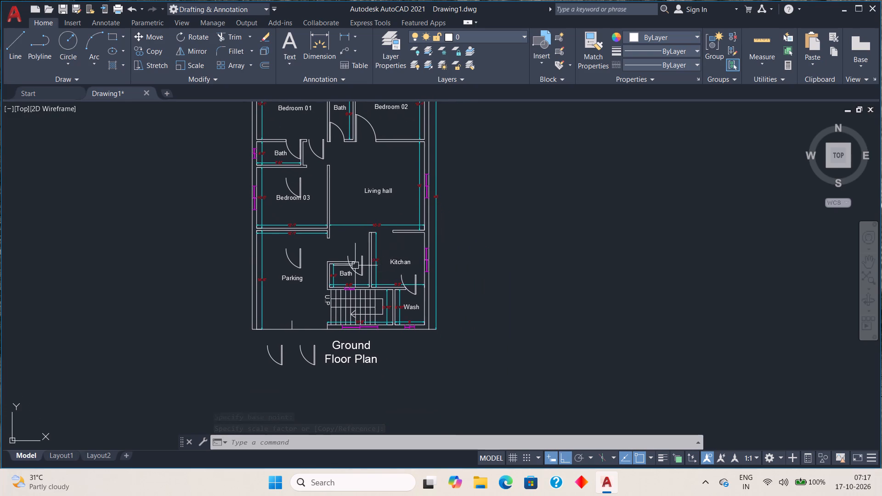
{"action": "scroll", "coordinate": [354, 265], "scroll_direction": "up", "scroll_amount": 4}
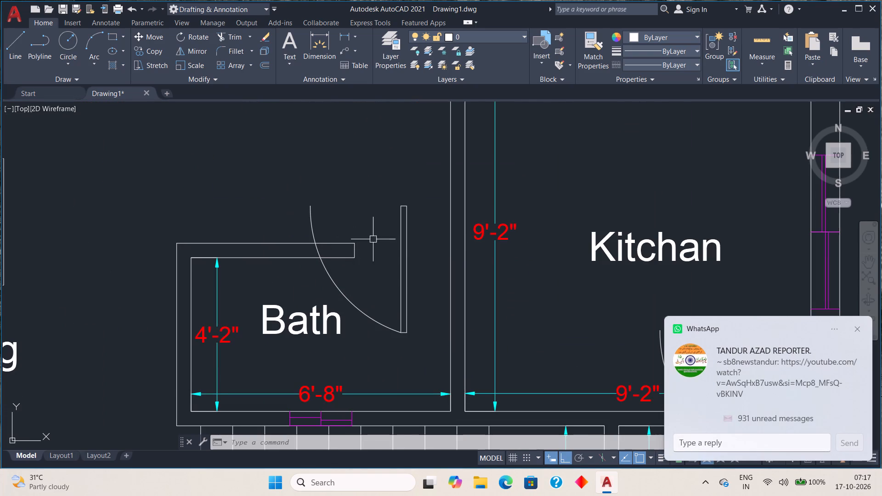
{"action": "middle_click_drag", "start_coordinate": [389, 251], "coordinate": [350, 241]}
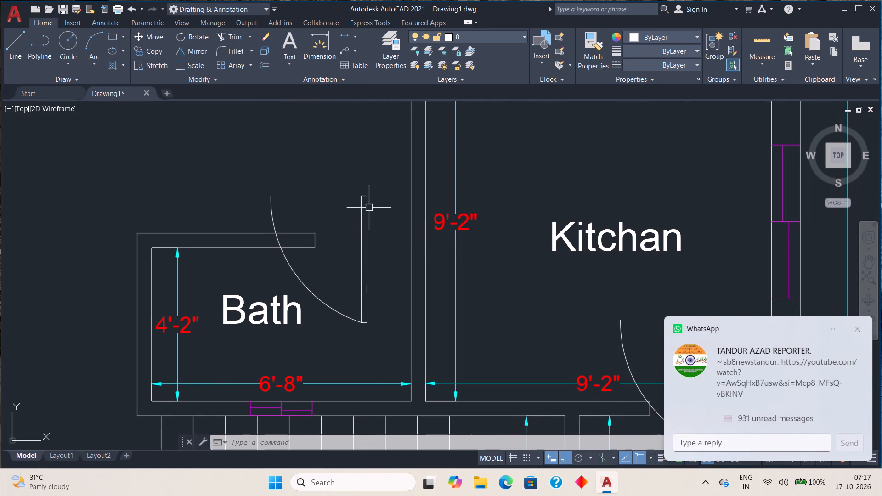
{"action": "left_click", "coordinate": [367, 209]}
{"action": "left_click", "coordinate": [317, 295]}
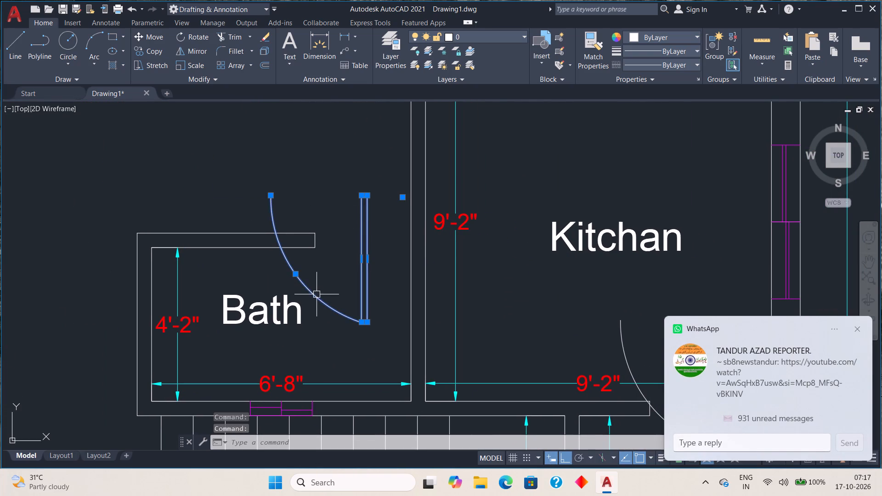
{"action": "left_click", "coordinate": [143, 36]}
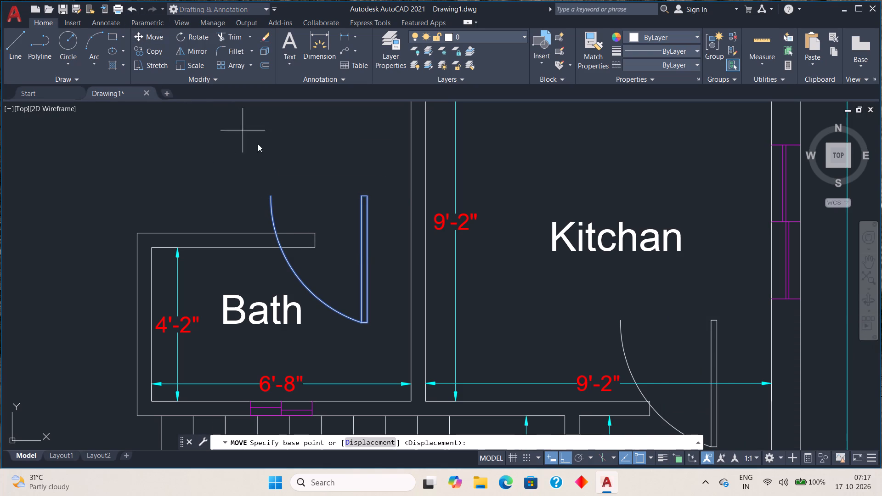
{"action": "left_click", "coordinate": [269, 197]}
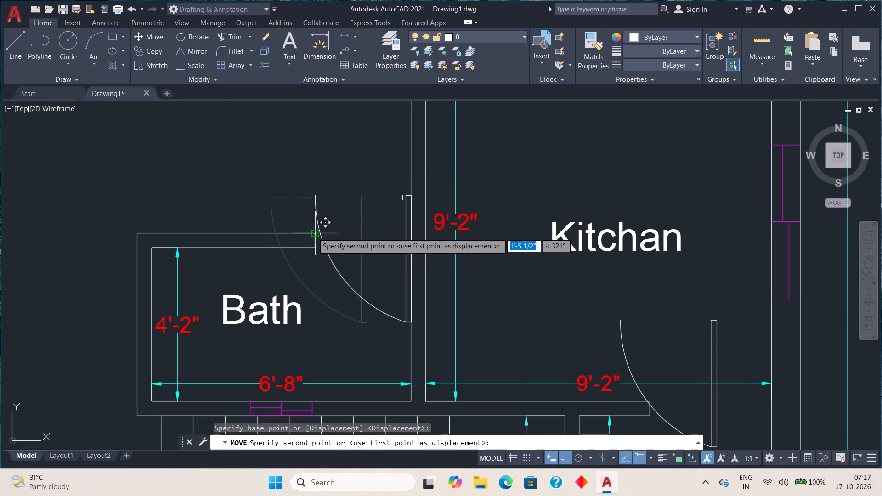
{"action": "left_click", "coordinate": [313, 233]}
Move the door between Kitchan and Wash horizontally about 3'-5" west, out of its opening.
{"action": "scroll", "coordinate": [333, 230], "scroll_direction": "down", "scroll_amount": 2}
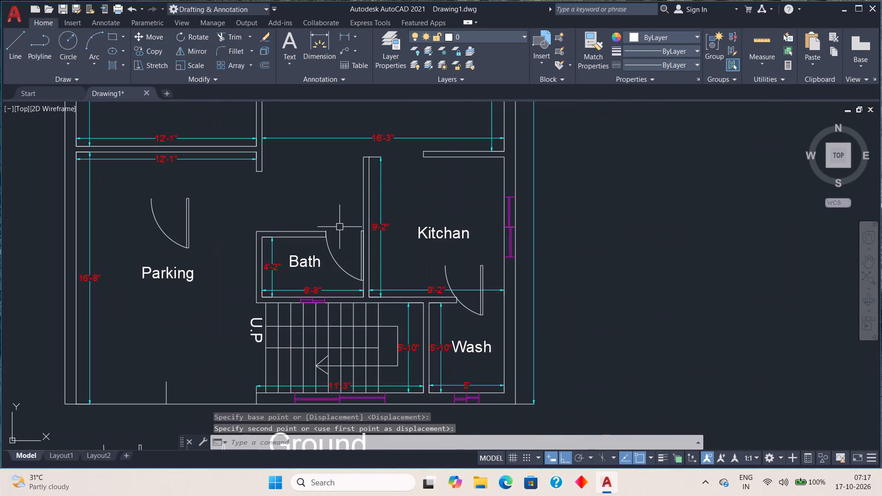
{"action": "scroll", "coordinate": [341, 217], "scroll_direction": "down", "scroll_amount": 1}
{"action": "middle_click_drag", "start_coordinate": [341, 201], "coordinate": [328, 215]}
{"action": "middle_click_drag", "start_coordinate": [402, 239], "coordinate": [375, 225]}
{"action": "scroll", "coordinate": [377, 230], "scroll_direction": "up", "scroll_amount": 3}
{"action": "scroll", "coordinate": [381, 261], "scroll_direction": "down", "scroll_amount": 1}
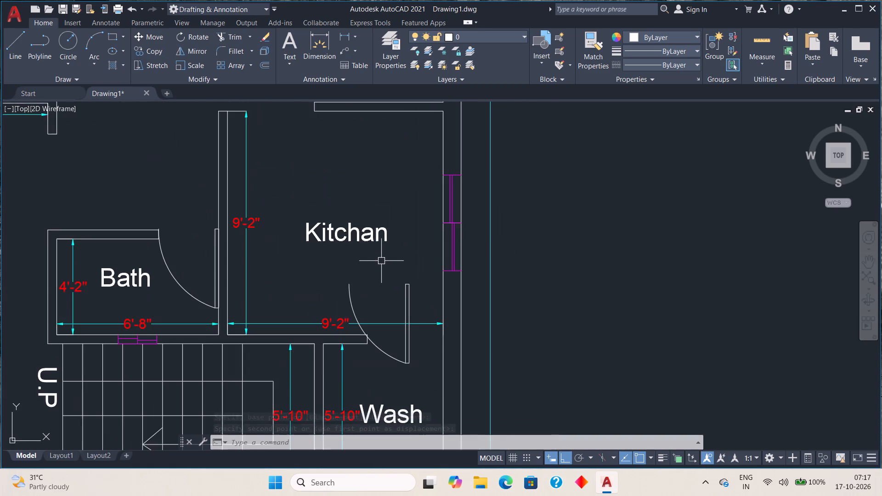
{"action": "middle_click_drag", "start_coordinate": [379, 259], "coordinate": [359, 195]}
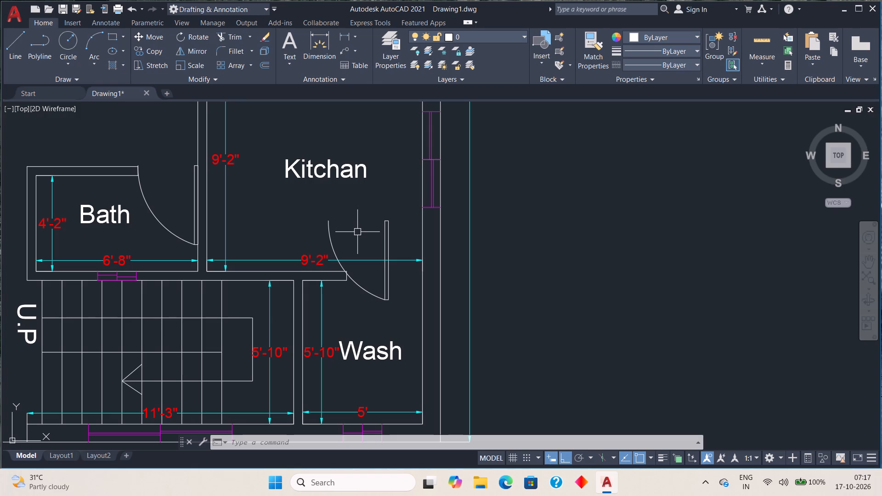
{"action": "left_click", "coordinate": [388, 282]}
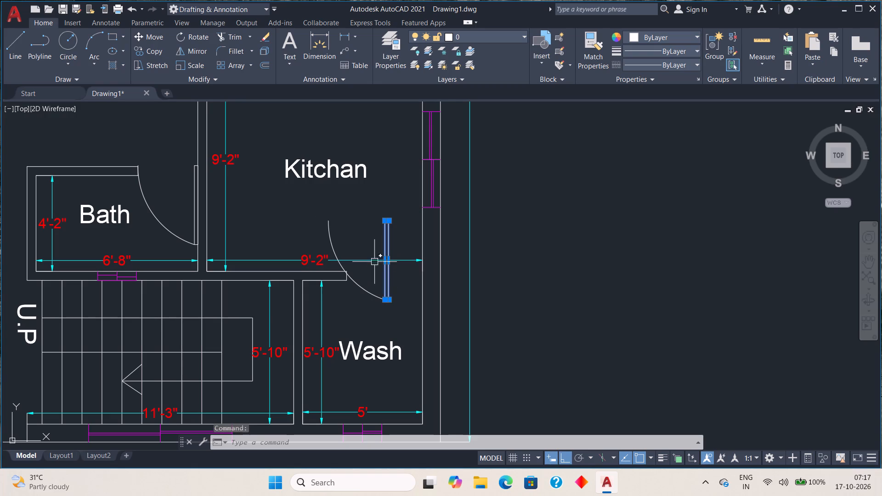
{"action": "left_click", "coordinate": [351, 278]}
{"action": "left_click", "coordinate": [164, 37]}
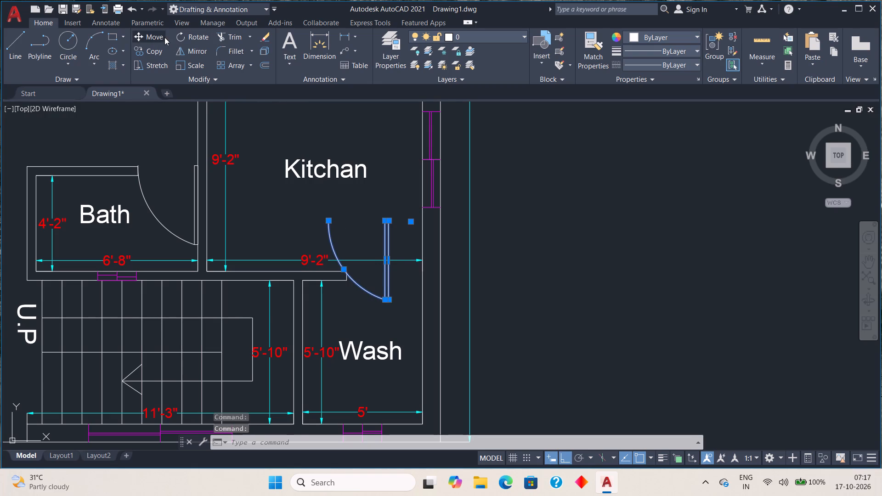
{"action": "left_click", "coordinate": [389, 226]}
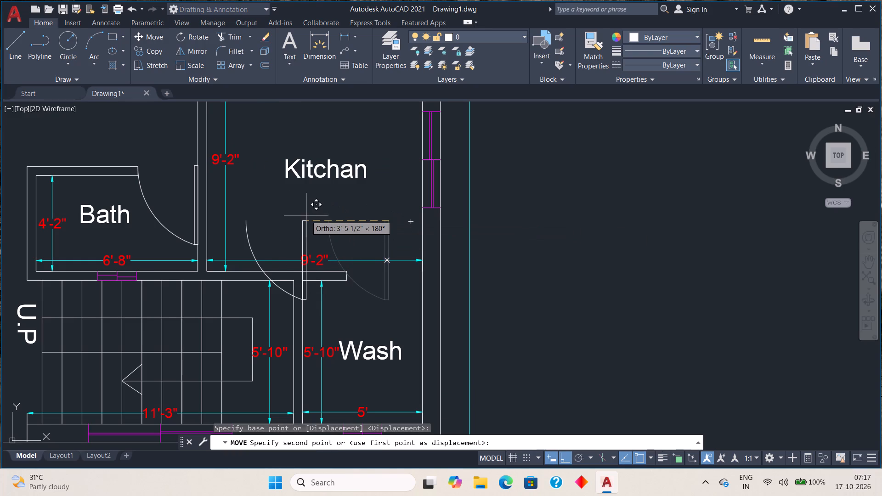
{"action": "left_click", "coordinate": [308, 208]}
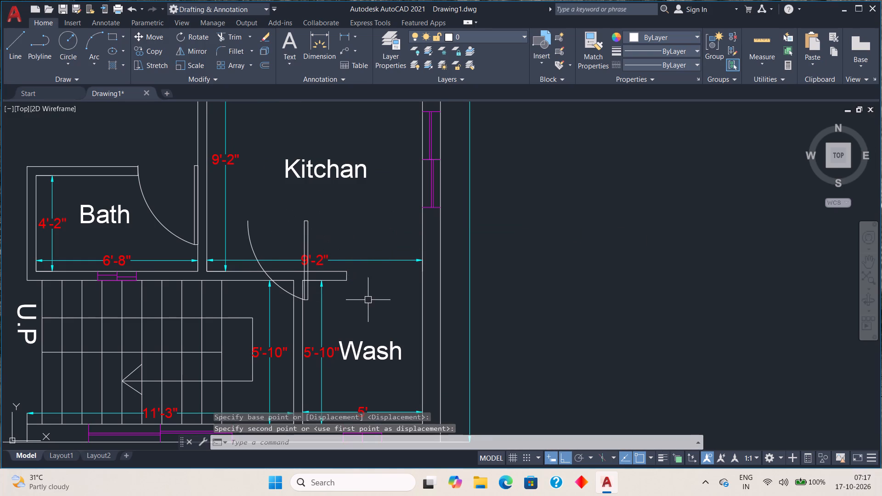
{"action": "key", "text": "Escape"}
{"action": "key", "text": "Escape"}
Close the opening between Kitchan and Wash by extending both wall lines to the east wall and deleting the old wall-end line.
{"action": "scroll", "coordinate": [350, 285], "scroll_direction": "up", "scroll_amount": 2}
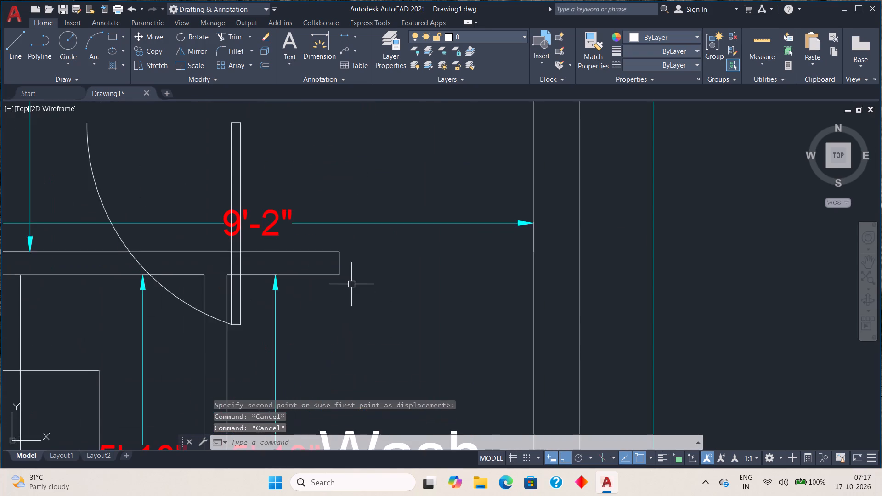
{"action": "middle_click_drag", "start_coordinate": [356, 279], "coordinate": [379, 232]}
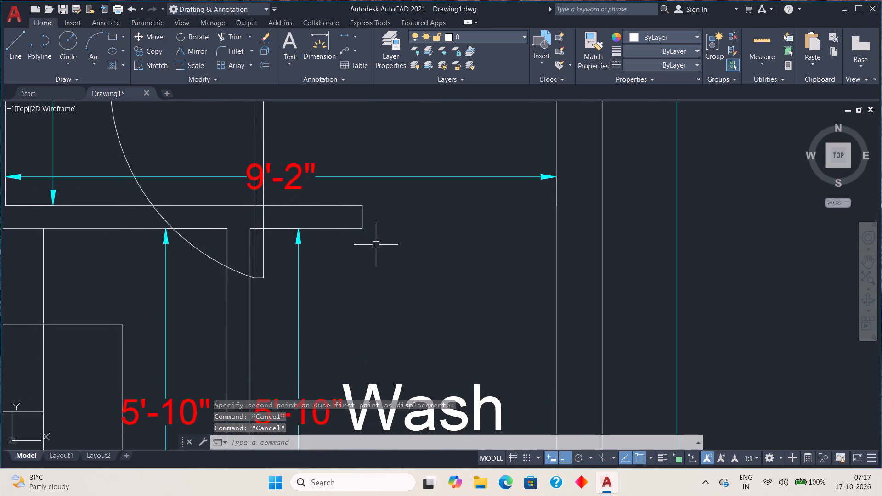
{"action": "key", "text": "e"}
{"action": "type", "text": "X"}
{"action": "key", "text": "space"}
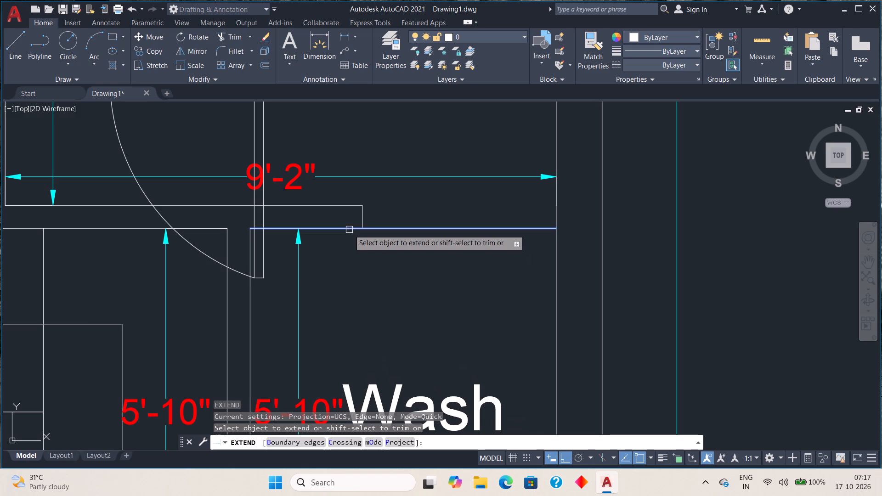
{"action": "left_click", "coordinate": [349, 230]}
{"action": "left_click", "coordinate": [345, 202]}
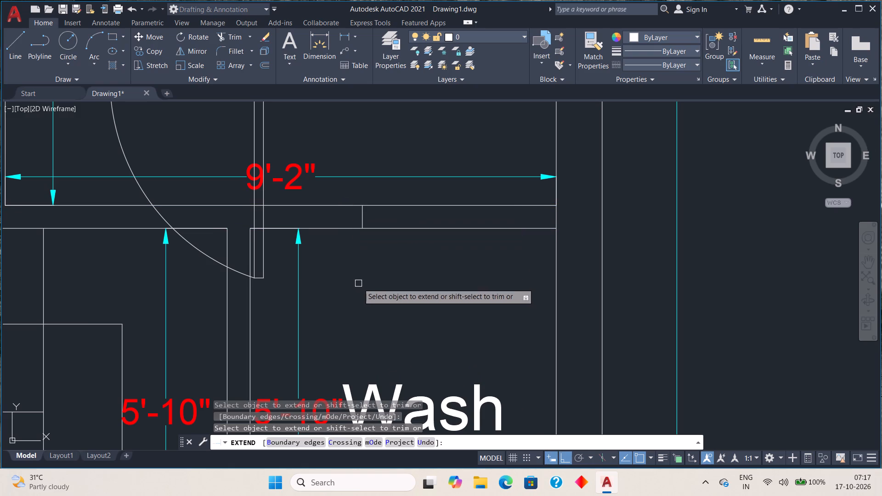
{"action": "key", "text": "Escape"}
{"action": "key", "text": "Escape"}
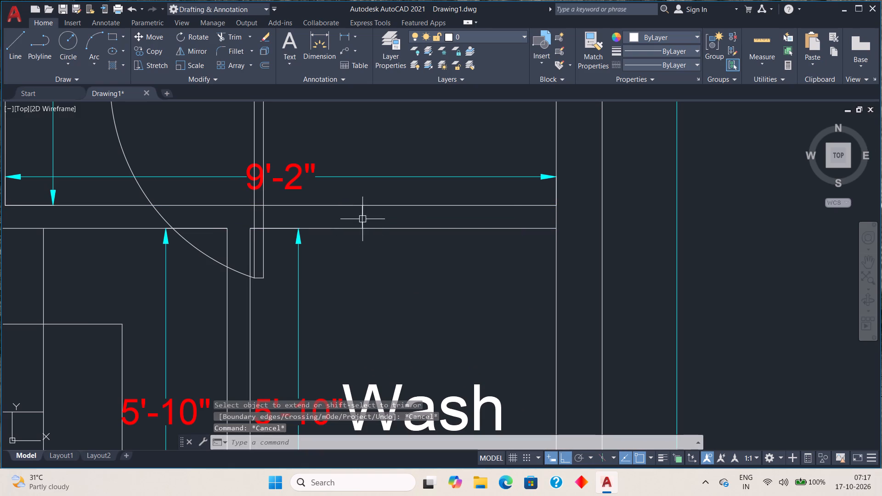
{"action": "left_click", "coordinate": [363, 219]}
{"action": "key", "text": "Delete"}
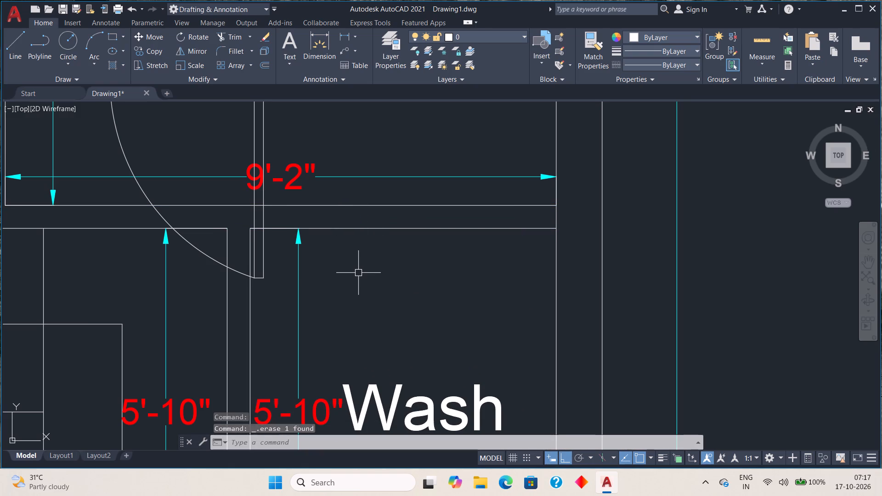
Extend the inner line of the Wash's west wall up to the Kitchan-side line of the shared wall.
{"action": "scroll", "coordinate": [350, 264], "scroll_direction": "down", "scroll_amount": 1}
{"action": "scroll", "coordinate": [300, 250], "scroll_direction": "up", "scroll_amount": 3}
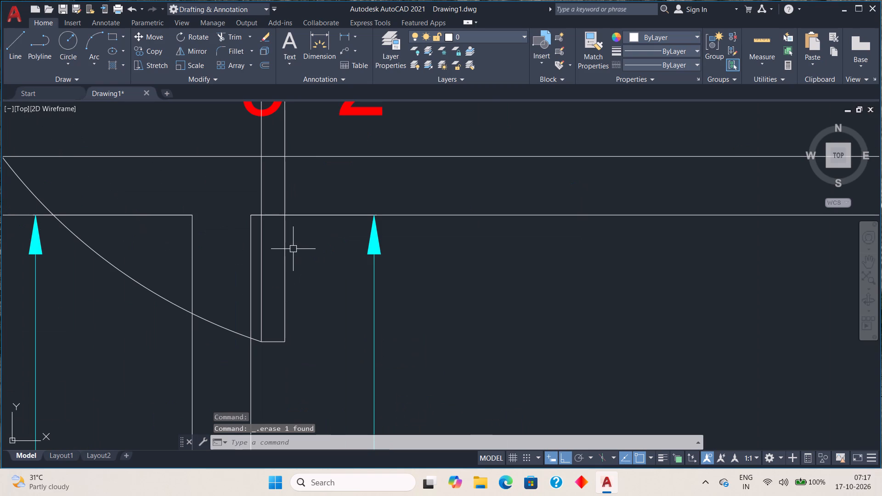
{"action": "middle_click_drag", "start_coordinate": [340, 257], "coordinate": [419, 308]}
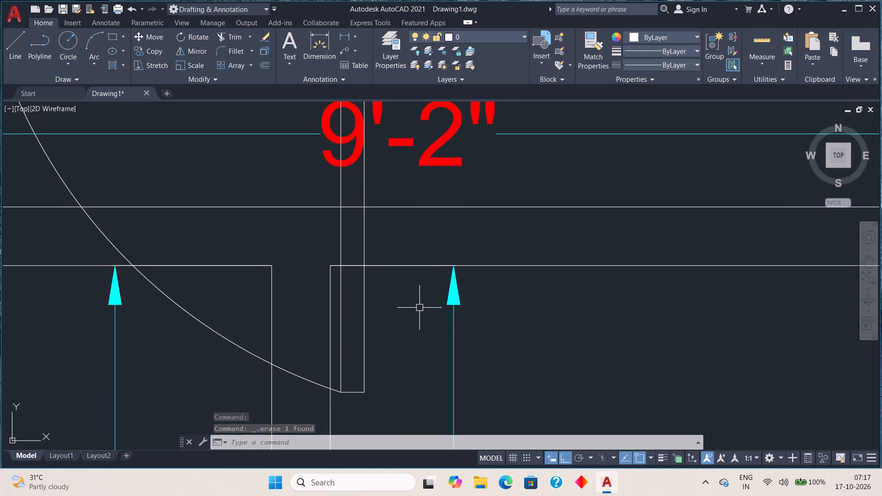
{"action": "key", "text": "e"}
{"action": "key", "text": "x"}
{"action": "key", "text": "space"}
{"action": "left_click", "coordinate": [330, 291]}
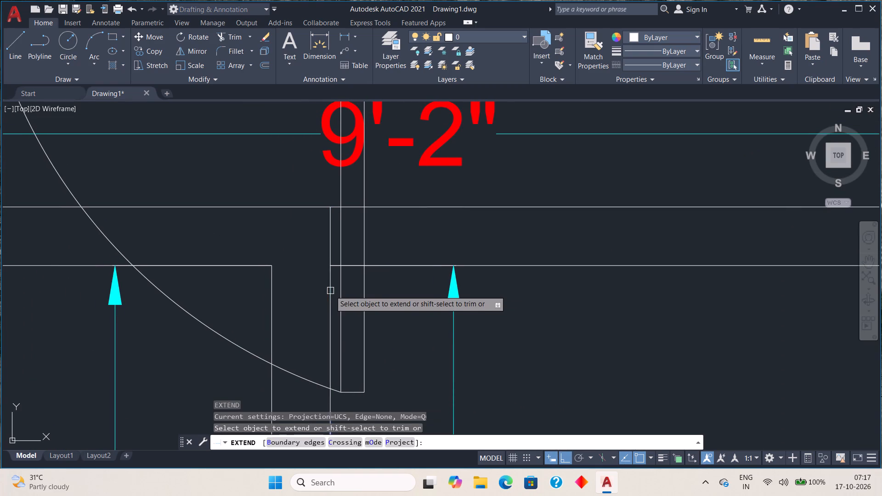
{"action": "key", "text": "Escape"}
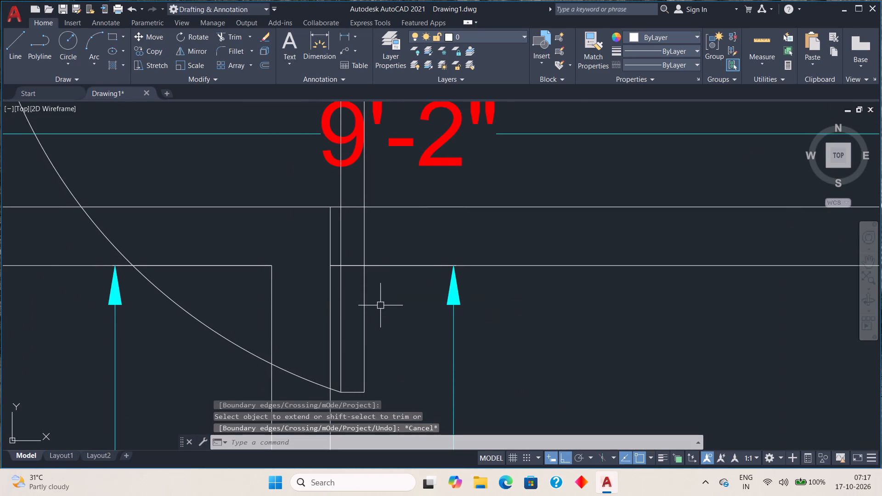
Offset the extended Wash west wall line 3' east to mark the other side of a new door opening.
{"action": "type", "text": "O"}
{"action": "key", "text": "space"}
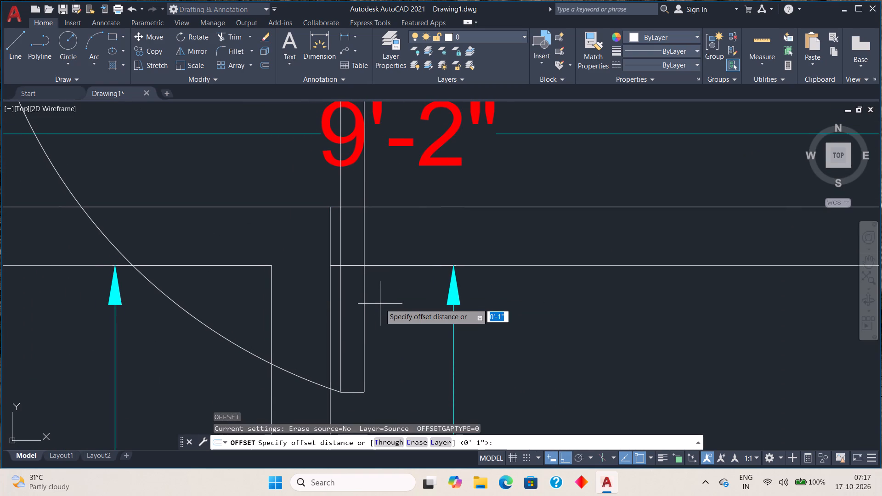
{"action": "key", "text": "3"}
{"action": "key", "text": "apostrophe"}
{"action": "key", "text": "Return"}
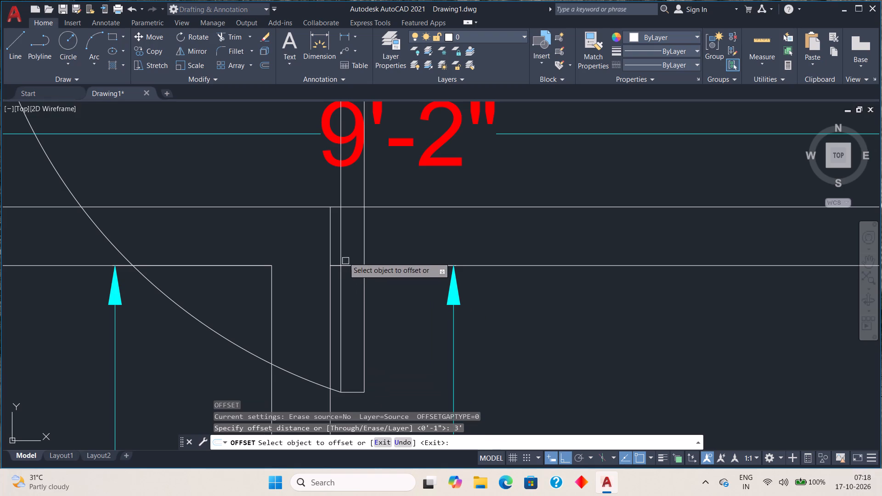
{"action": "left_click", "coordinate": [328, 243]}
{"action": "left_click", "coordinate": [443, 243]}
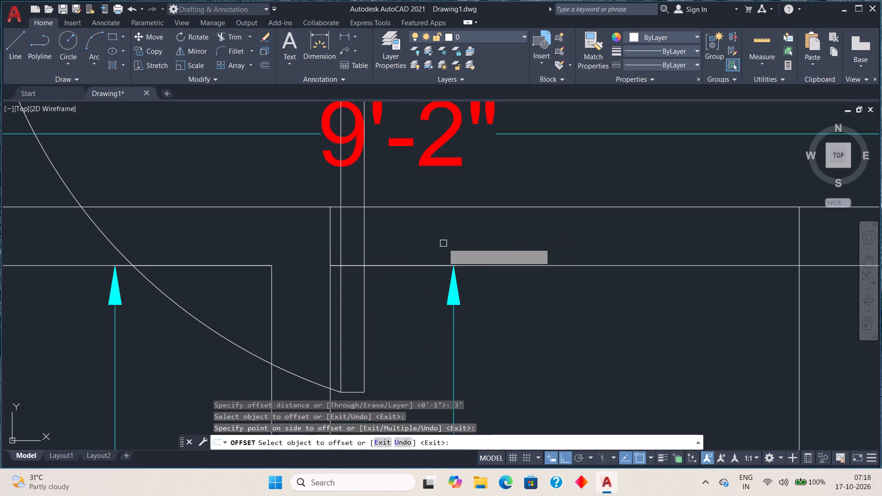
{"action": "key", "text": "Escape"}
{"action": "key", "text": "Escape"}
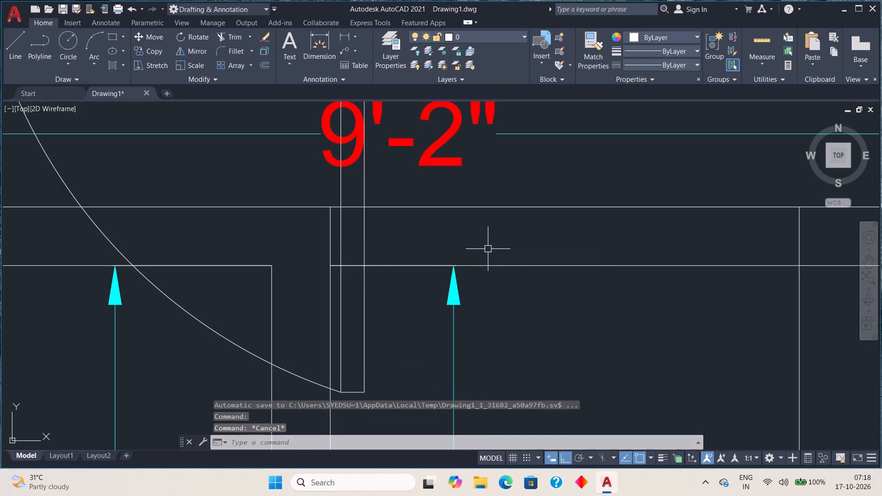
Trim both Kitchan–Wash wall lines at the new door opening, plus the excess guide-line and east-wall segments around it.
{"action": "key", "text": "t"}
{"action": "key", "text": "r"}
{"action": "key", "text": "space"}
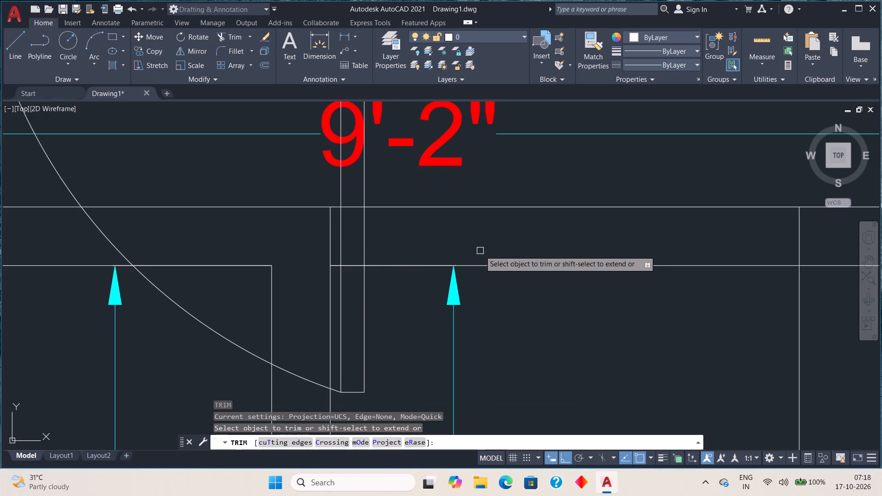
{"action": "left_click", "coordinate": [330, 235]}
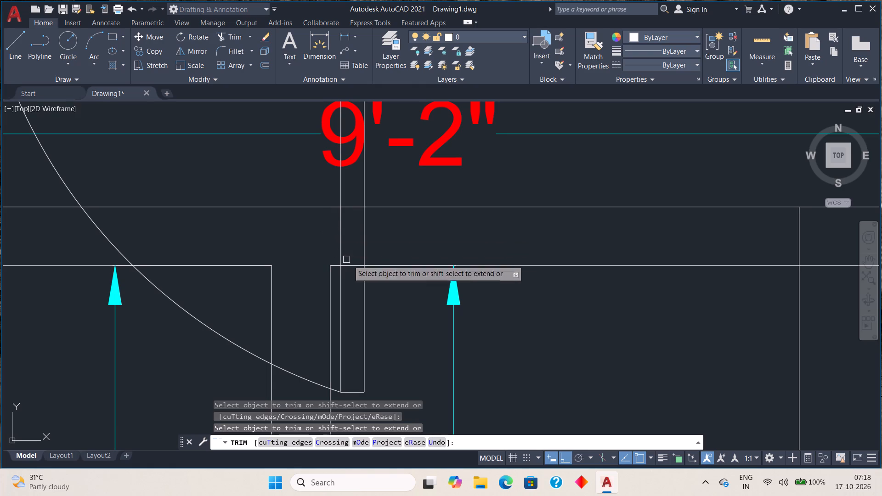
{"action": "scroll", "coordinate": [541, 309], "scroll_direction": "down", "scroll_amount": 1}
{"action": "middle_click_drag", "start_coordinate": [514, 306], "coordinate": [320, 288]}
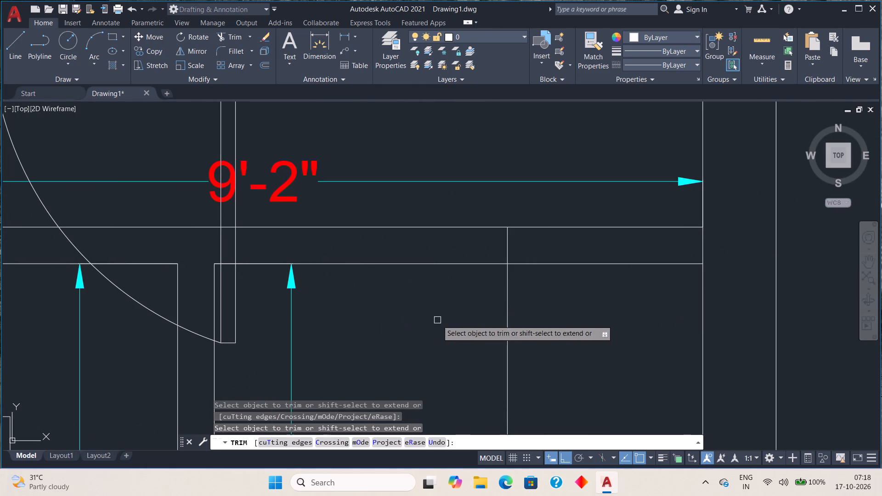
{"action": "left_click", "coordinate": [507, 320]}
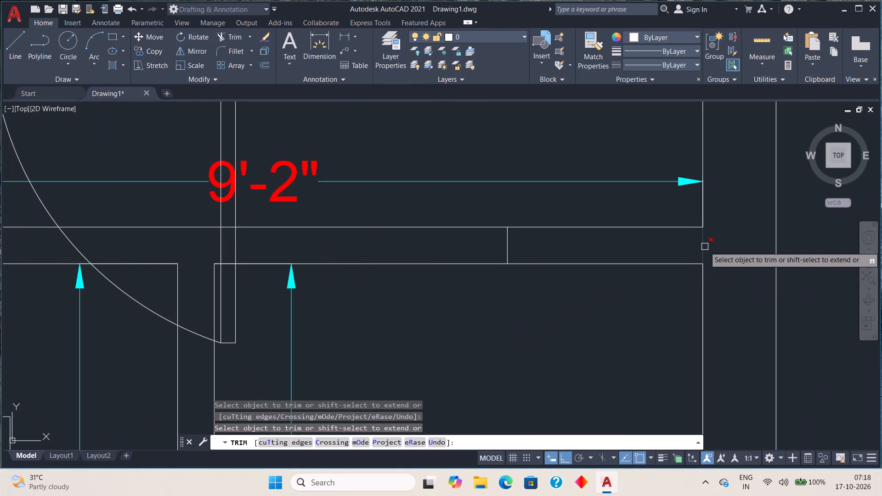
{"action": "left_click", "coordinate": [702, 246]}
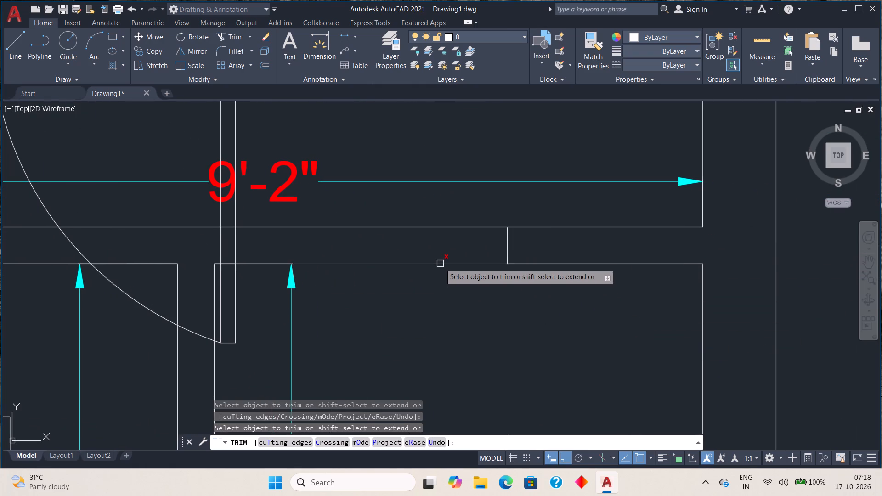
{"action": "left_click", "coordinate": [440, 264]}
{"action": "left_click", "coordinate": [435, 227]}
{"action": "scroll", "coordinate": [434, 255], "scroll_direction": "down", "scroll_amount": 2}
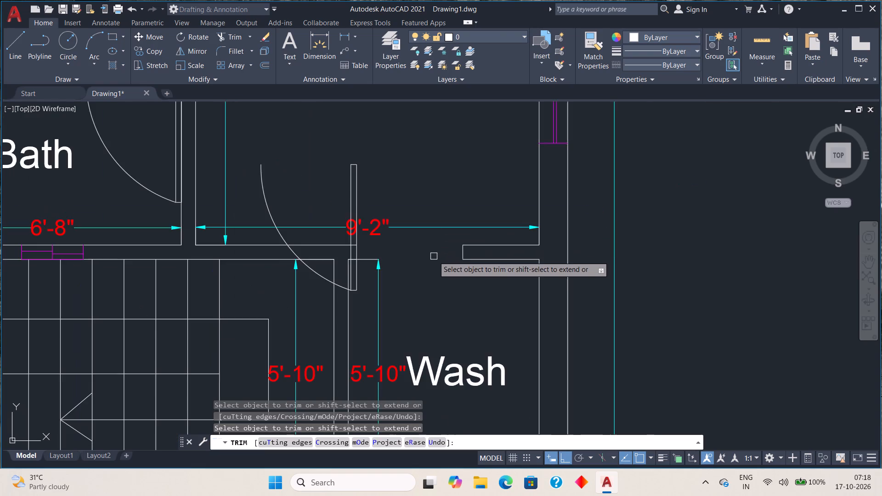
{"action": "scroll", "coordinate": [430, 265], "scroll_direction": "down", "scroll_amount": 2}
{"action": "middle_click_drag", "start_coordinate": [441, 287], "coordinate": [430, 259]}
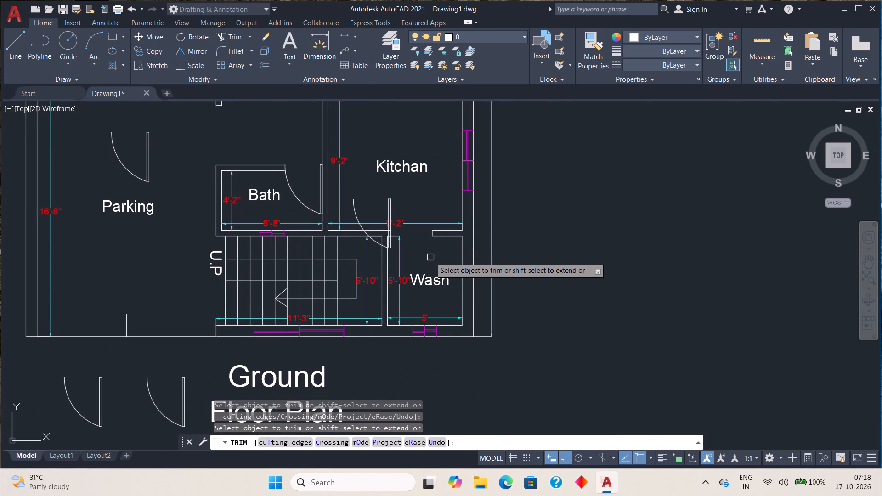
{"action": "key", "text": "Escape"}
{"action": "key", "text": "Escape"}
{"action": "key", "text": "Escape"}
{"action": "key", "text": "Escape"}
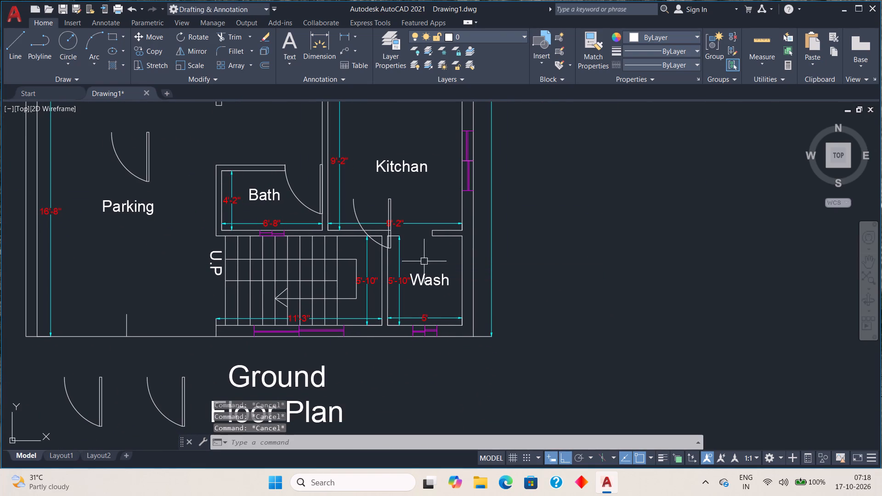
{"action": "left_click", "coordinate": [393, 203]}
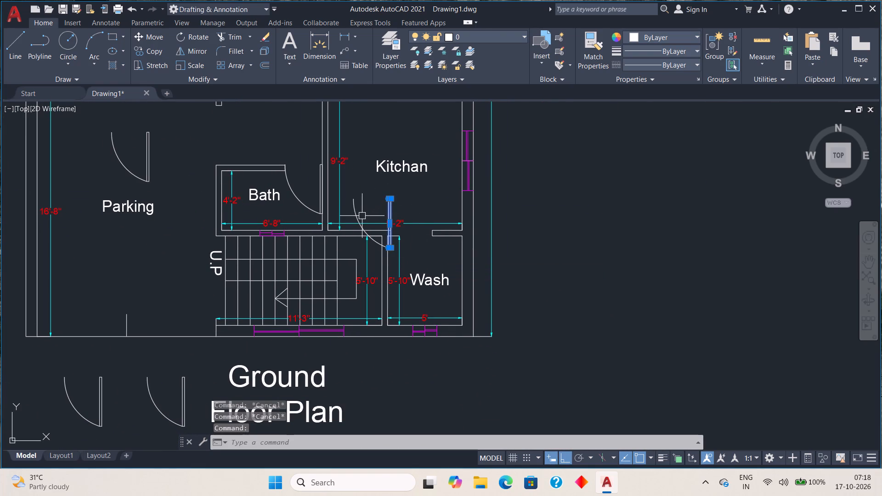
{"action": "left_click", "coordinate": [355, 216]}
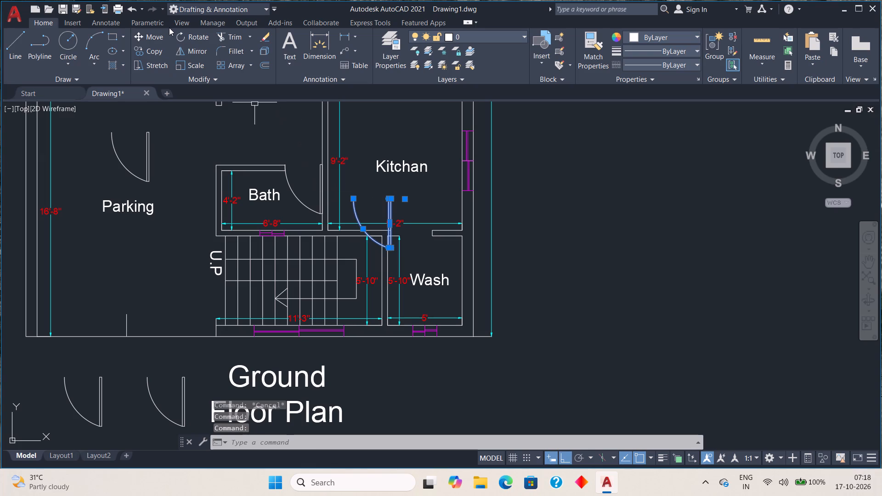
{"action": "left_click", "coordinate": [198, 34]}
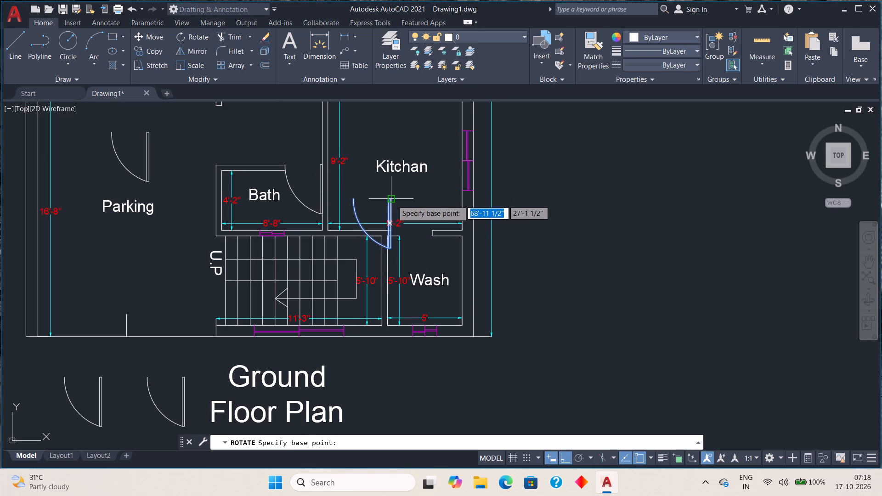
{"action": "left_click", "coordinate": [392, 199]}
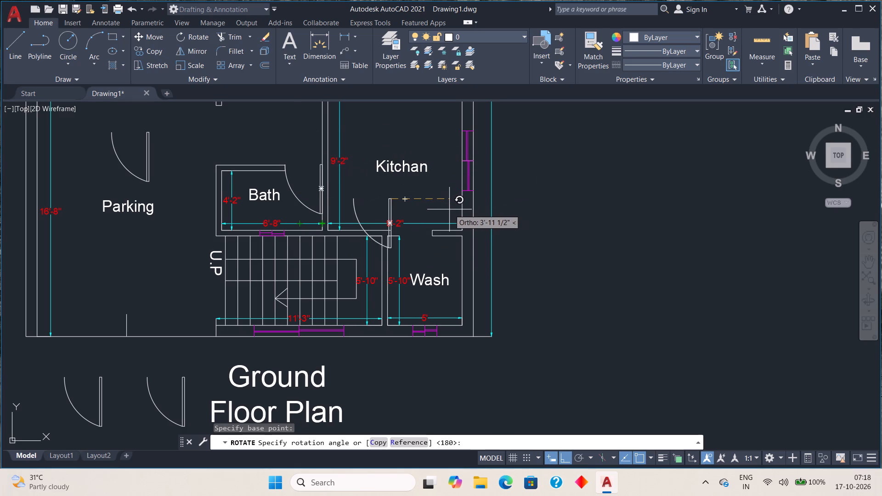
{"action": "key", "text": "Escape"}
Delete the misplaced door leaf and swing arc between Kitchan and Wash.
{"action": "scroll", "coordinate": [447, 206], "scroll_direction": "down", "scroll_amount": 1}
{"action": "middle_click_drag", "start_coordinate": [445, 208], "coordinate": [441, 225]}
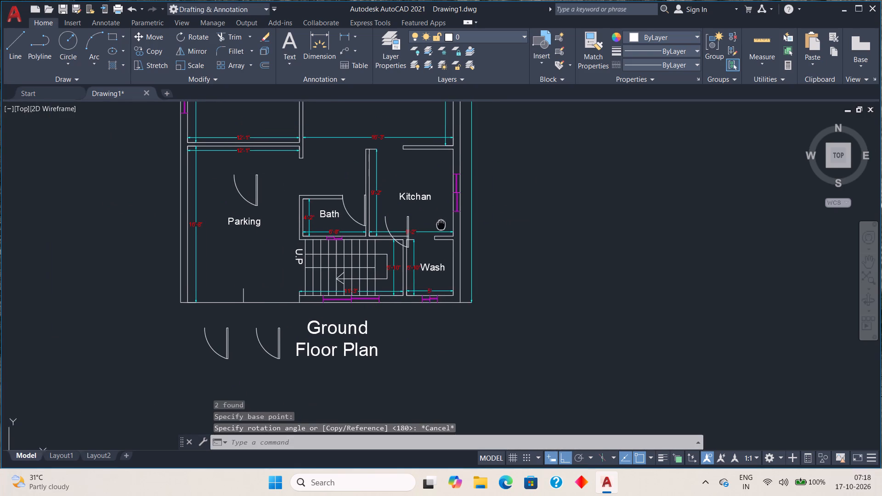
{"action": "middle_click_drag", "start_coordinate": [441, 225], "coordinate": [440, 226]}
{"action": "left_click", "coordinate": [407, 223]}
{"action": "left_click", "coordinate": [384, 225]}
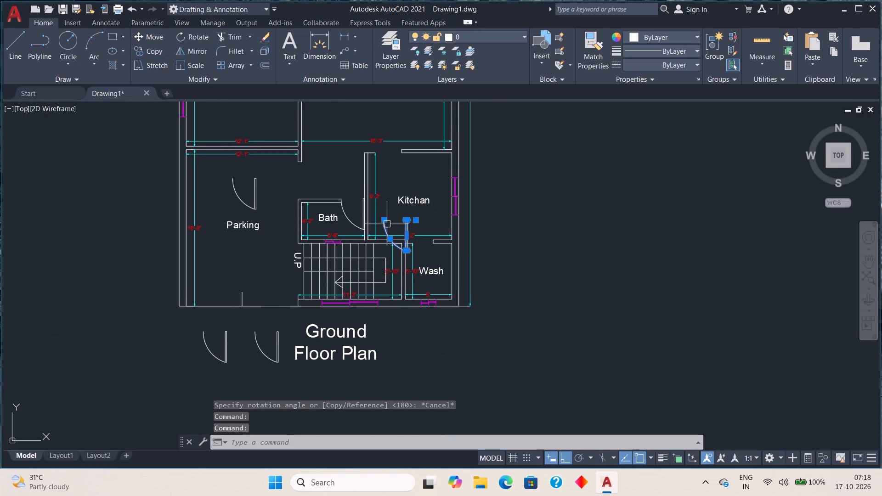
{"action": "key", "text": "Delete"}
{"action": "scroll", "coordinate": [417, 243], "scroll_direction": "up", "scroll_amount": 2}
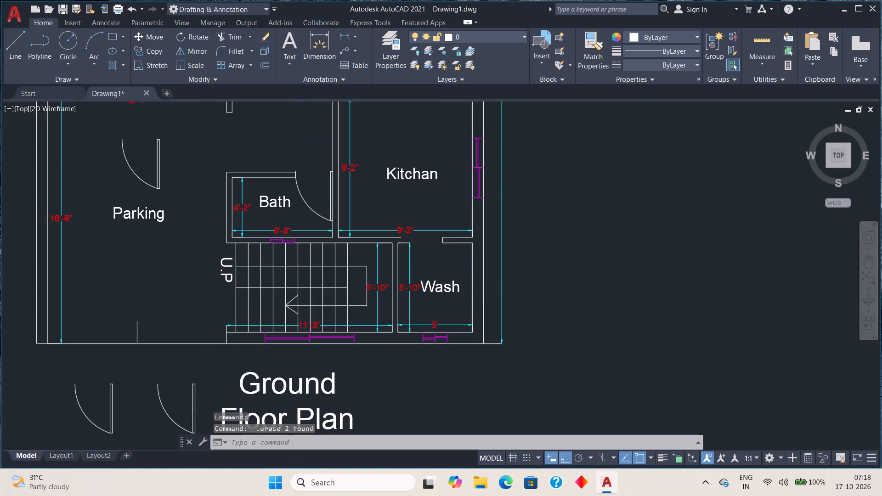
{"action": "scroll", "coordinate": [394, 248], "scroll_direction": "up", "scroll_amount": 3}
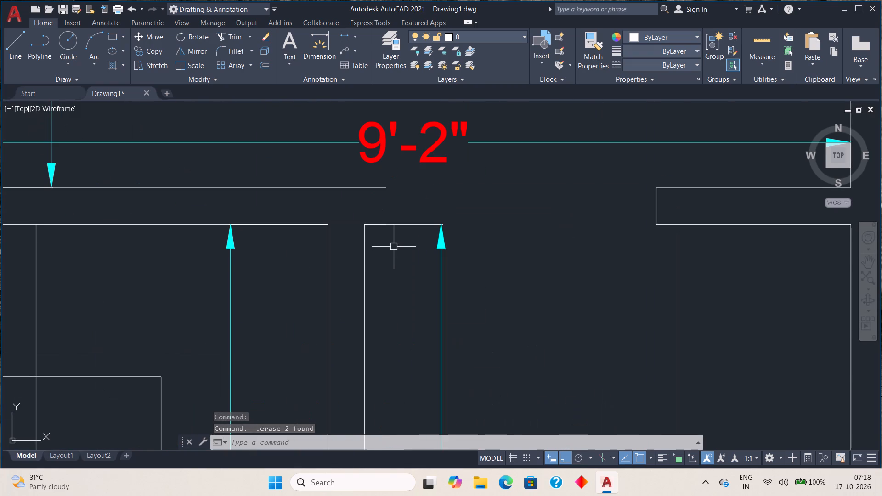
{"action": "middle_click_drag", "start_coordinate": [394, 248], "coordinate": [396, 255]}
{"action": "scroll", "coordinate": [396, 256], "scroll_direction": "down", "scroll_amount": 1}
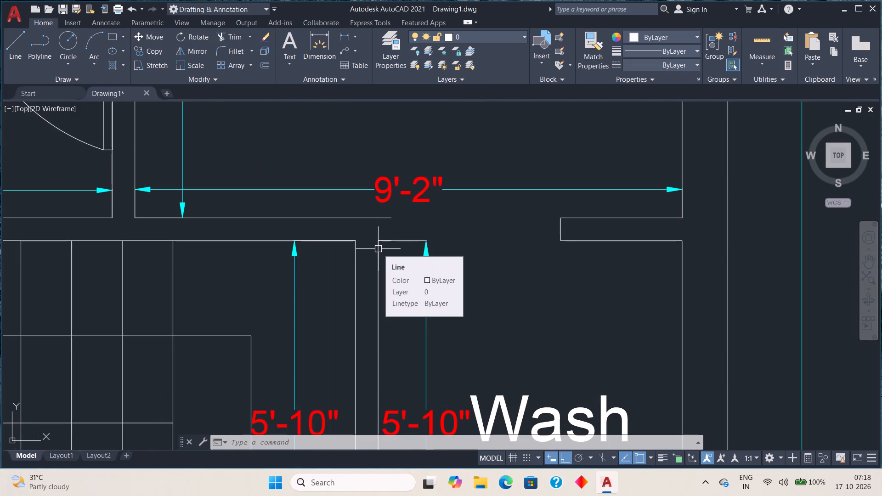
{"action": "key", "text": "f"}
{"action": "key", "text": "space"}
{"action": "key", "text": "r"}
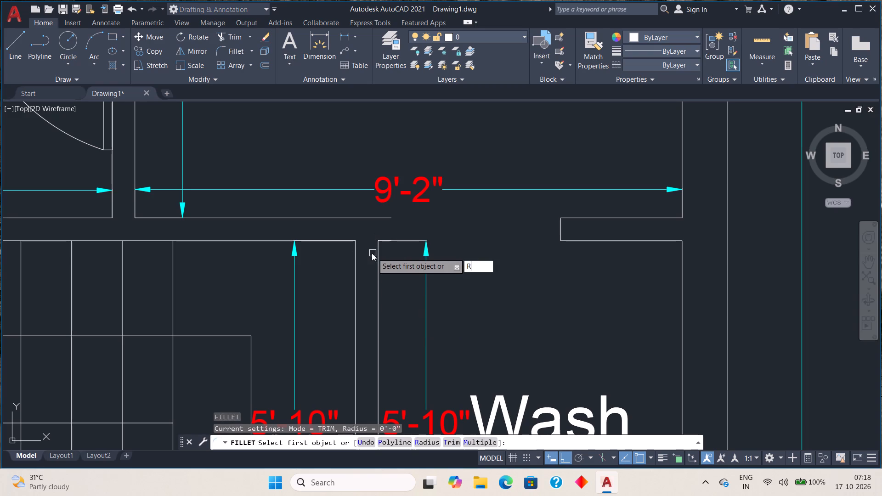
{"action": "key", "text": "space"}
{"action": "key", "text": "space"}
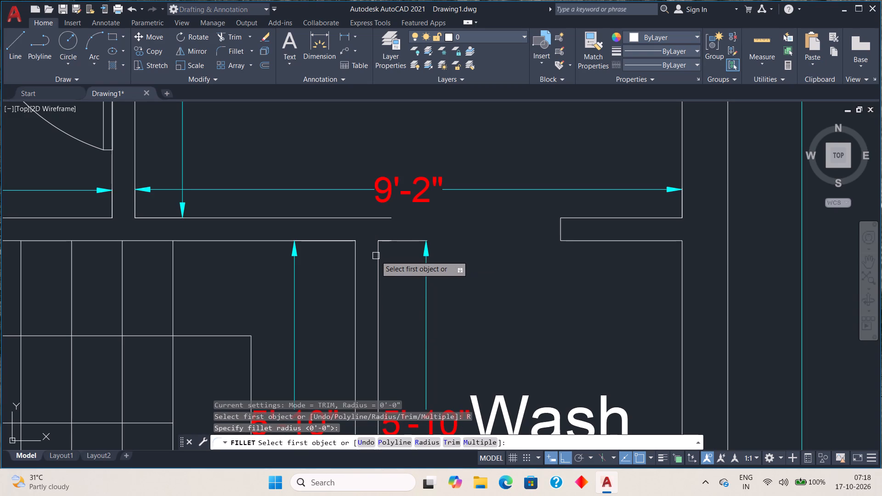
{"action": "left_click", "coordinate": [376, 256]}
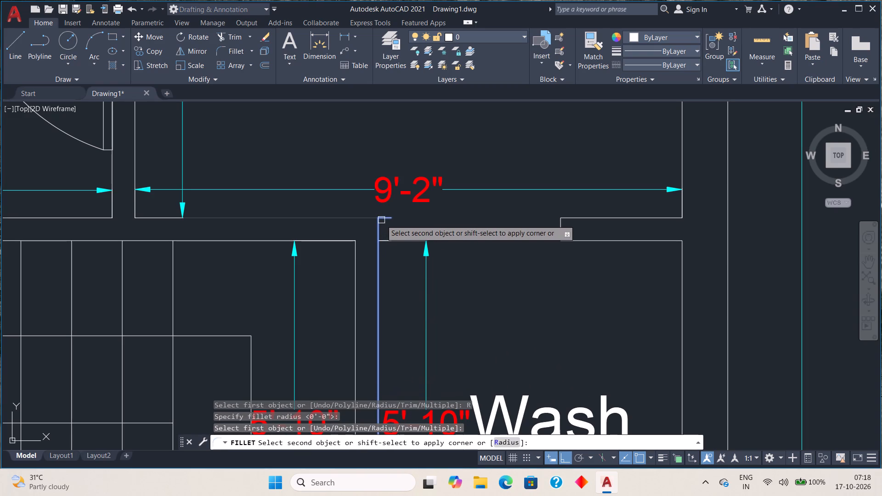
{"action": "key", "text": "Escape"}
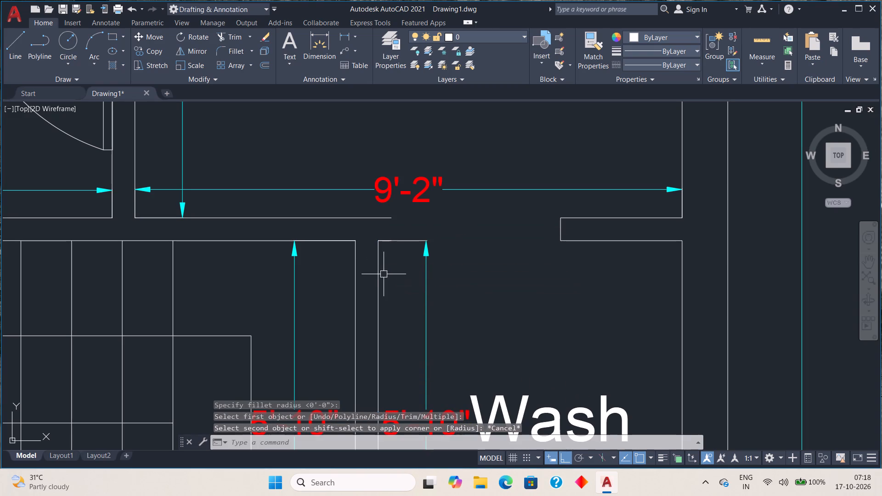
Fillet the Kitchan-side wall line with the Wash's west wall line at zero radius to close the corner beside the opening.
{"action": "key", "text": "space"}
{"action": "left_click", "coordinate": [367, 218]}
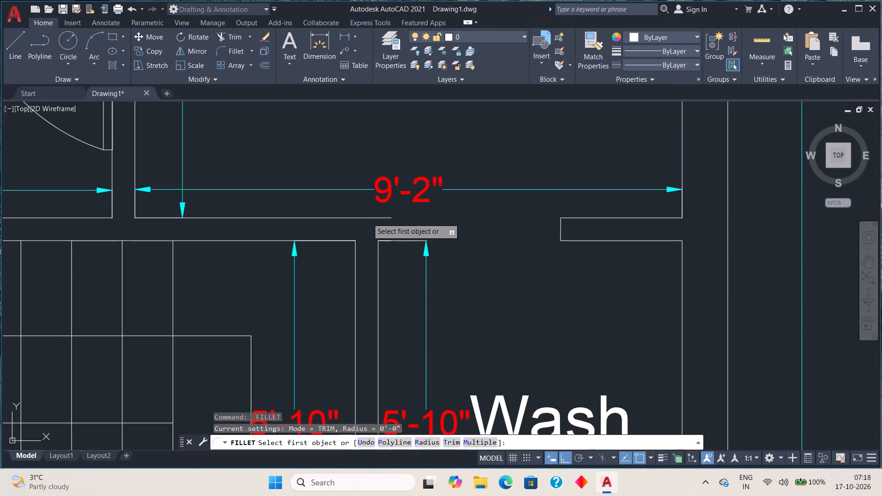
{"action": "left_click", "coordinate": [379, 262]}
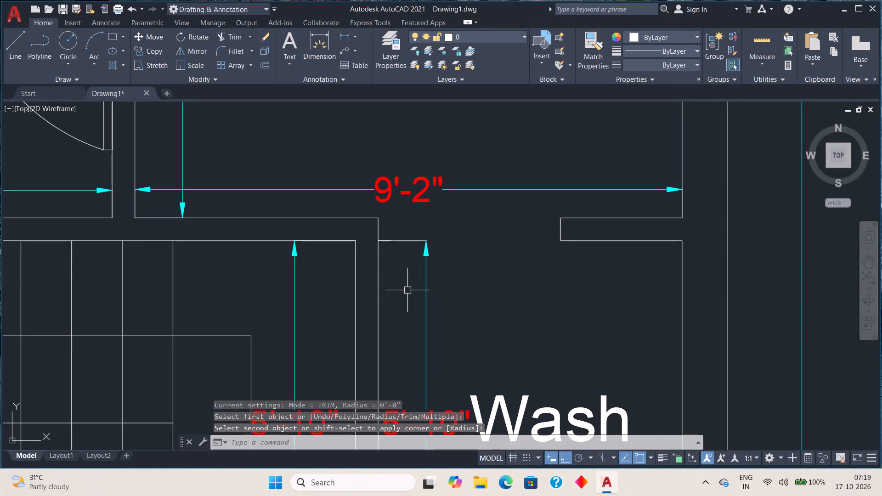
{"action": "key", "text": "Escape"}
{"action": "key", "text": "Escape"}
Mirror the Bedroom 02 door about a vertical line from the wall corner between Bedroom 01 and Bath, keeping the original.
{"action": "scroll", "coordinate": [398, 279], "scroll_direction": "down", "scroll_amount": 2}
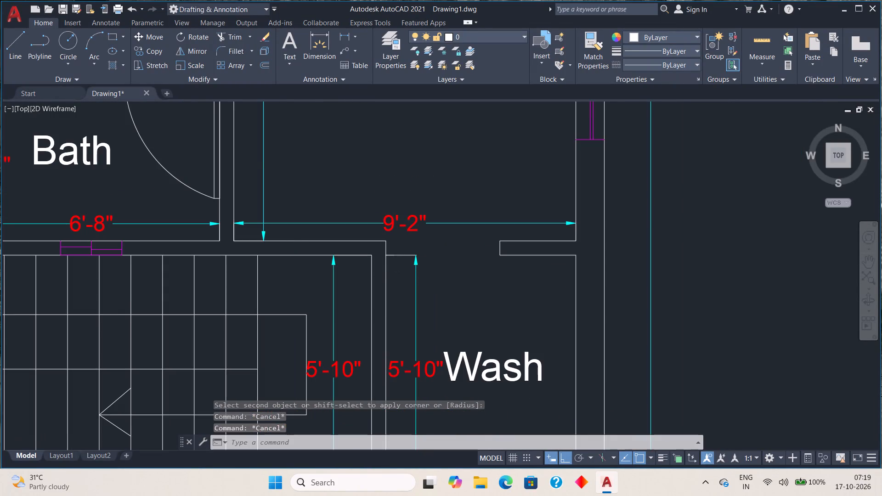
{"action": "middle_click_drag", "start_coordinate": [440, 278], "coordinate": [396, 279]}
{"action": "scroll", "coordinate": [396, 276], "scroll_direction": "down", "scroll_amount": 1}
{"action": "middle_click_drag", "start_coordinate": [413, 209], "coordinate": [401, 303]}
{"action": "scroll", "coordinate": [392, 199], "scroll_direction": "down", "scroll_amount": 1}
{"action": "middle_click_drag", "start_coordinate": [392, 203], "coordinate": [408, 290]}
{"action": "scroll", "coordinate": [381, 198], "scroll_direction": "up", "scroll_amount": 1}
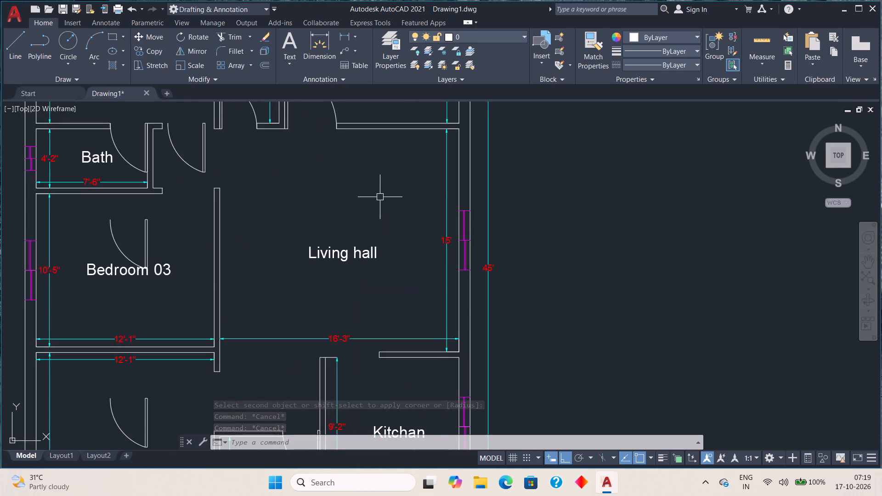
{"action": "middle_click_drag", "start_coordinate": [382, 215], "coordinate": [418, 302]}
{"action": "middle_click_drag", "start_coordinate": [367, 248], "coordinate": [378, 276]}
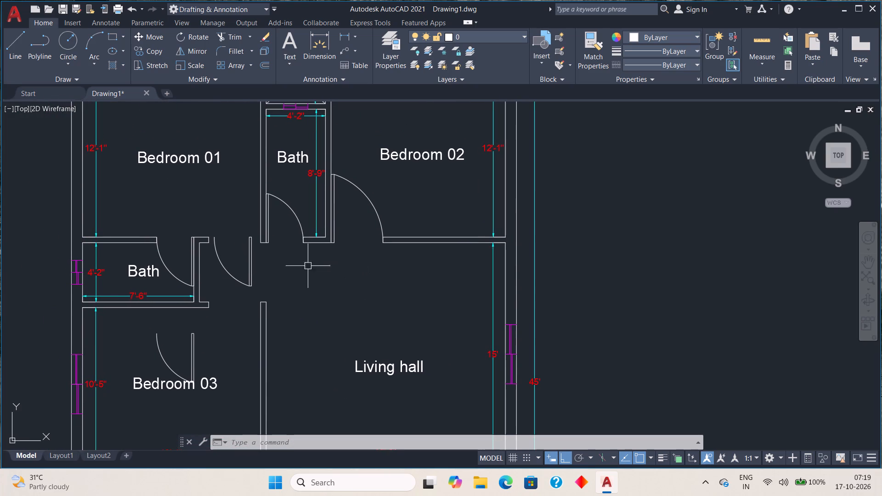
{"action": "left_click", "coordinate": [374, 207]}
{"action": "left_click", "coordinate": [336, 213]}
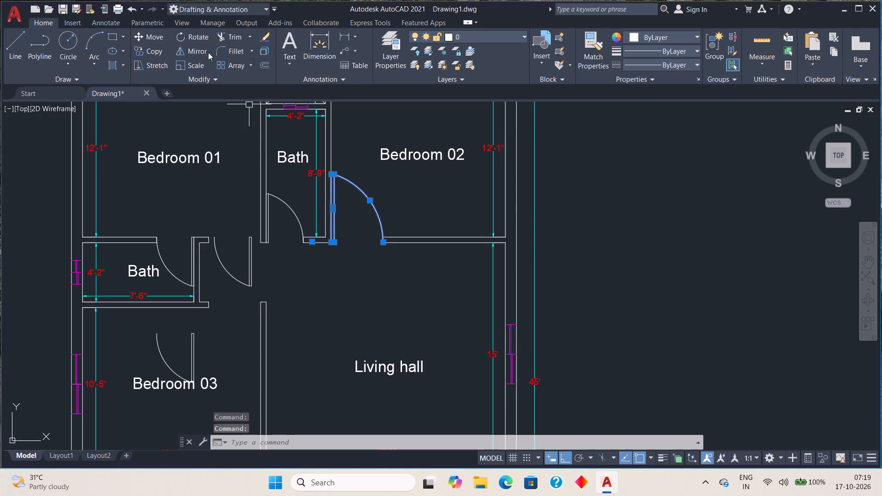
{"action": "left_click", "coordinate": [196, 48]}
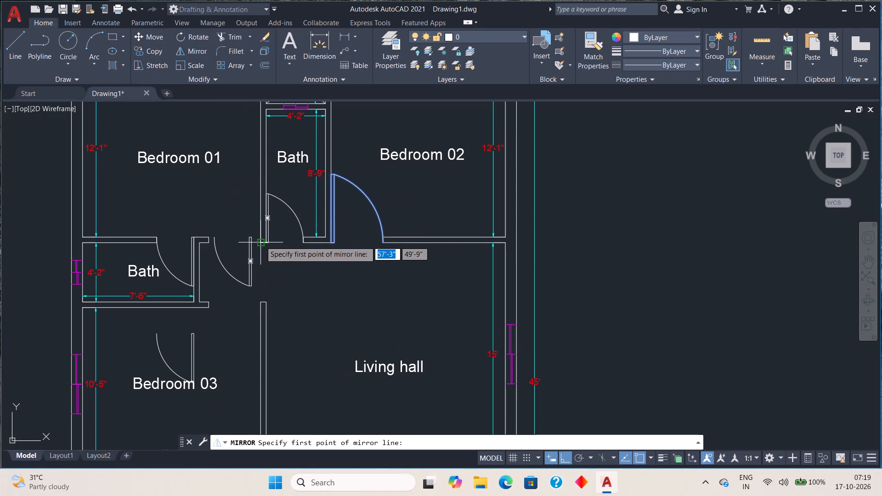
{"action": "left_click", "coordinate": [260, 241]}
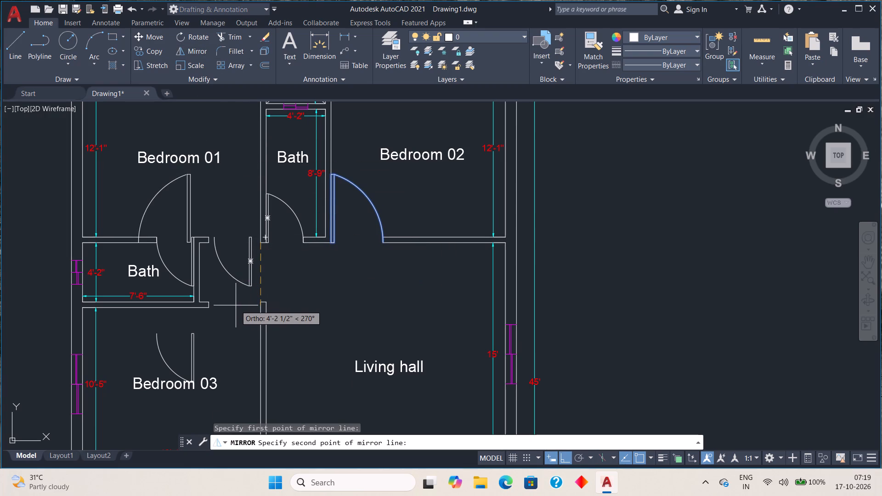
{"action": "left_click", "coordinate": [236, 305]}
{"action": "left_click_drag", "start_coordinate": [247, 343], "coordinate": [236, 305]}
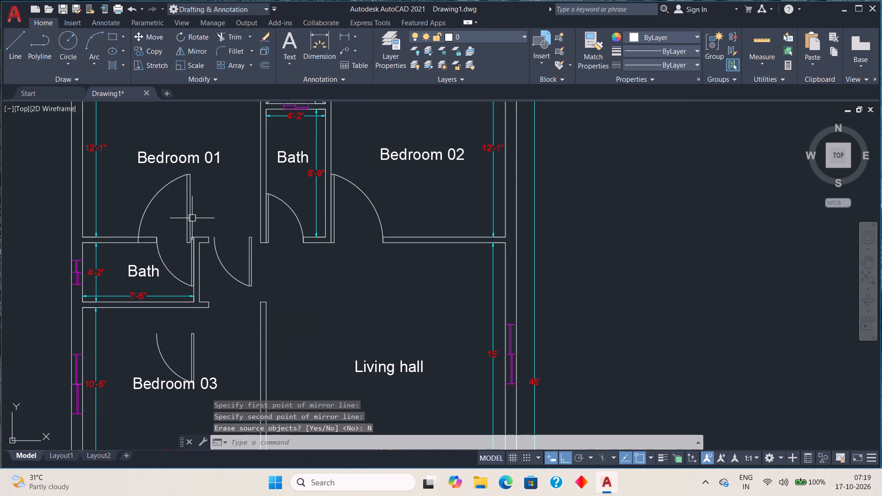
Move the mirrored Bedroom 01 door 4'-9" east so its leaf sits against the Bath wall at the opening's east side.
{"action": "scroll", "coordinate": [191, 216], "scroll_direction": "up", "scroll_amount": 2}
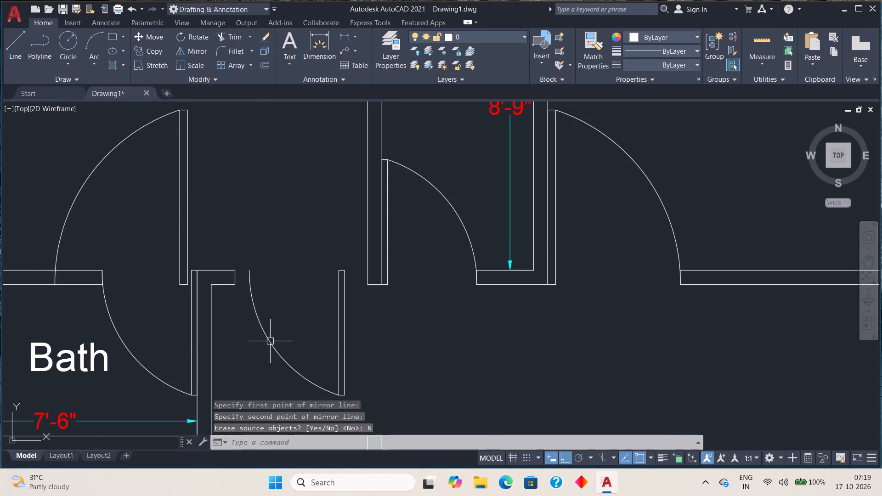
{"action": "left_click", "coordinate": [270, 342]}
{"action": "key", "text": "Escape"}
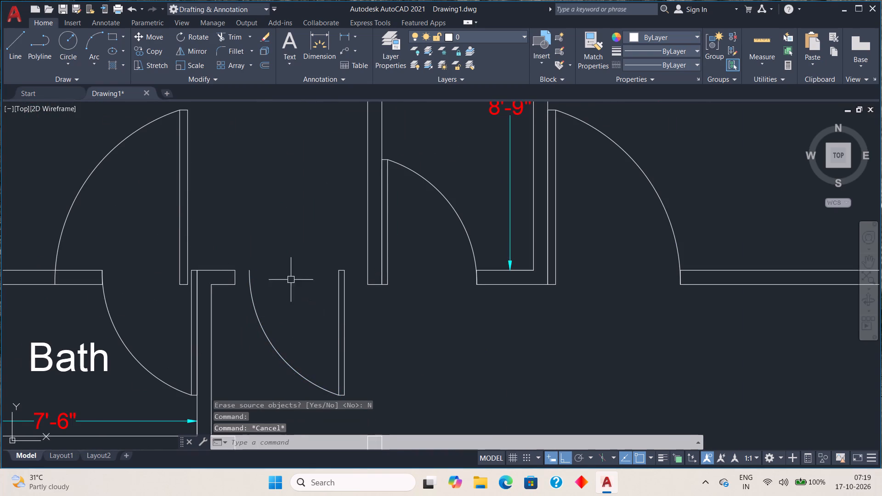
{"action": "left_click", "coordinate": [187, 238]}
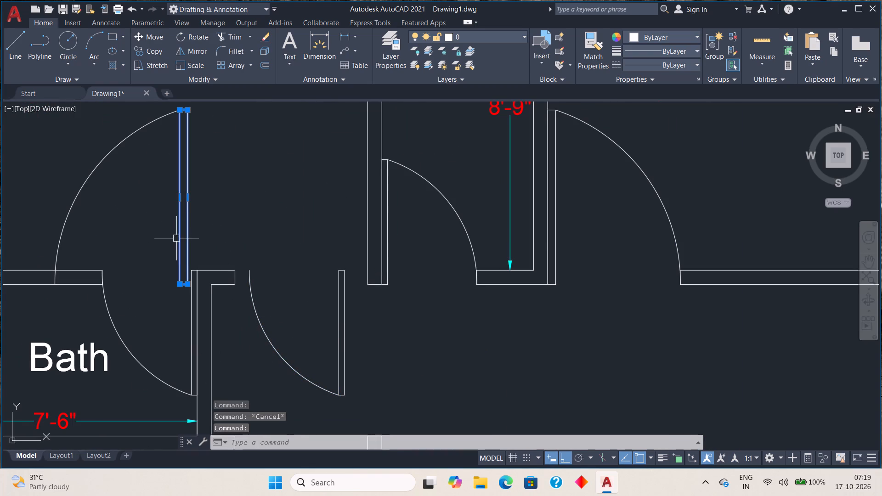
{"action": "left_click", "coordinate": [70, 207]}
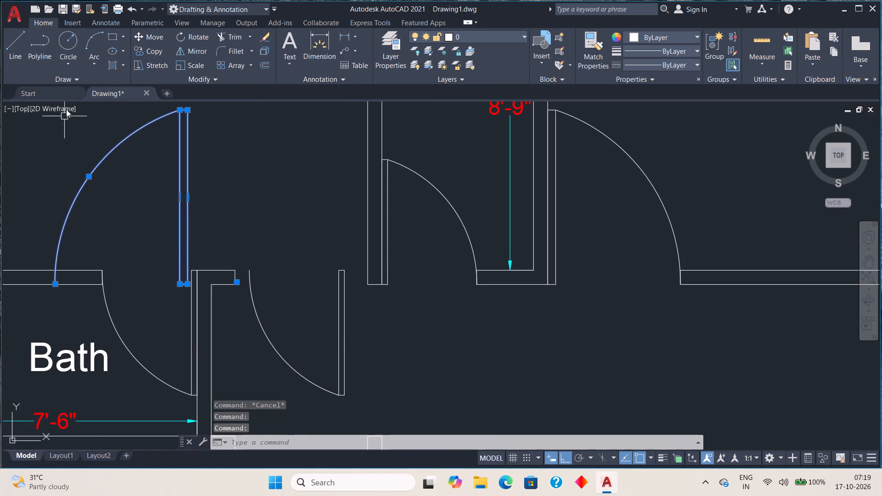
{"action": "left_click", "coordinate": [158, 34]}
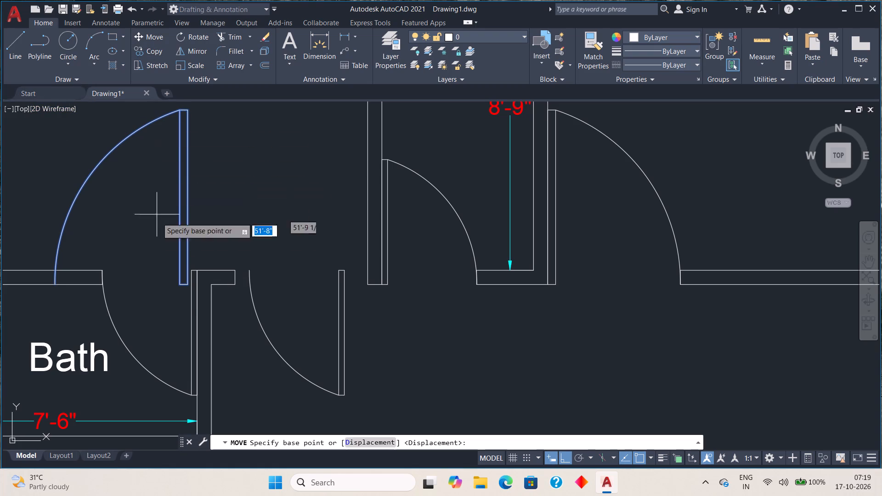
{"action": "scroll", "coordinate": [183, 299], "scroll_direction": "up", "scroll_amount": 2}
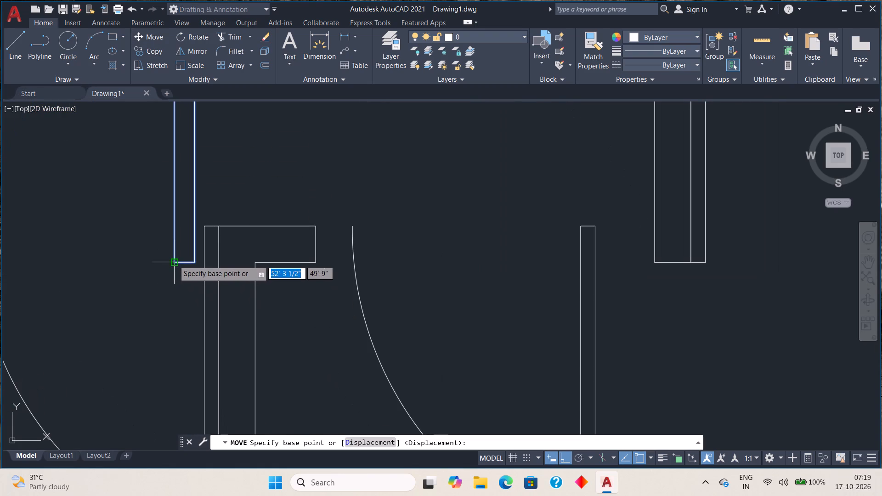
{"action": "left_click", "coordinate": [174, 259]}
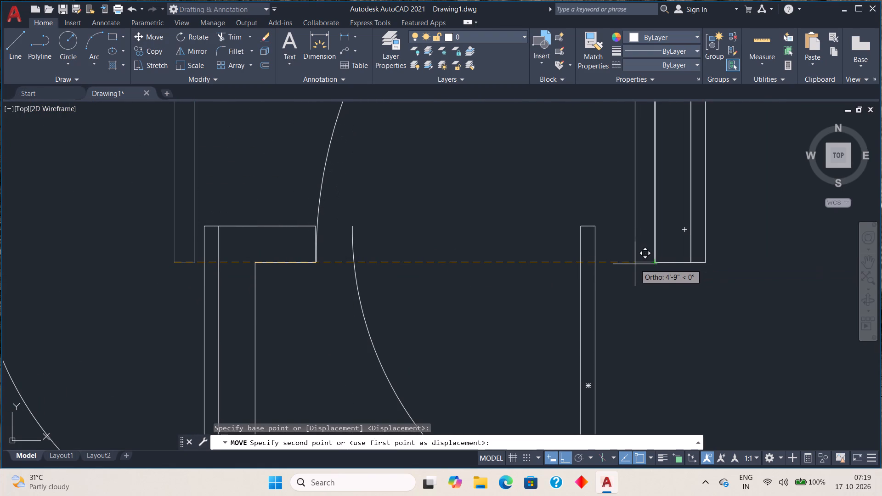
{"action": "left_click", "coordinate": [634, 261]}
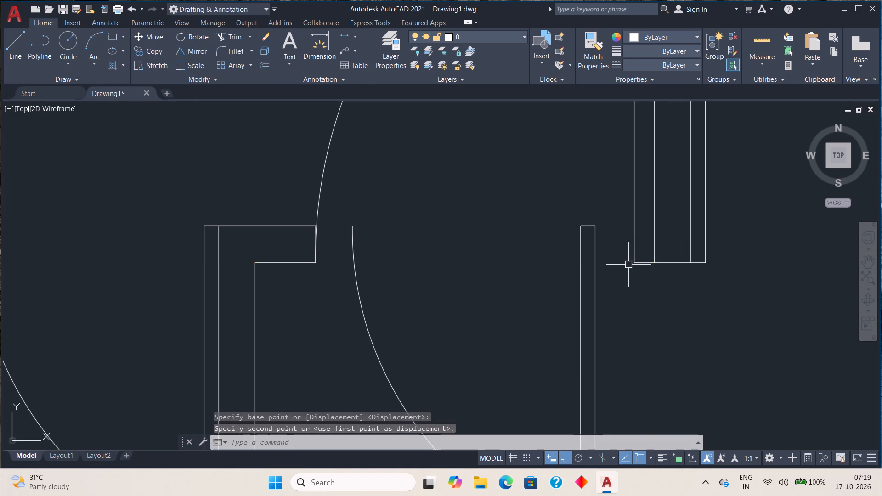
Move the loose door in Bedroom 03 by its leaf's upper corner to the wall end at the east side of the Bedroom 03 opening.
{"action": "scroll", "coordinate": [628, 266], "scroll_direction": "down", "scroll_amount": 4}
{"action": "middle_click_drag", "start_coordinate": [645, 291], "coordinate": [533, 247]}
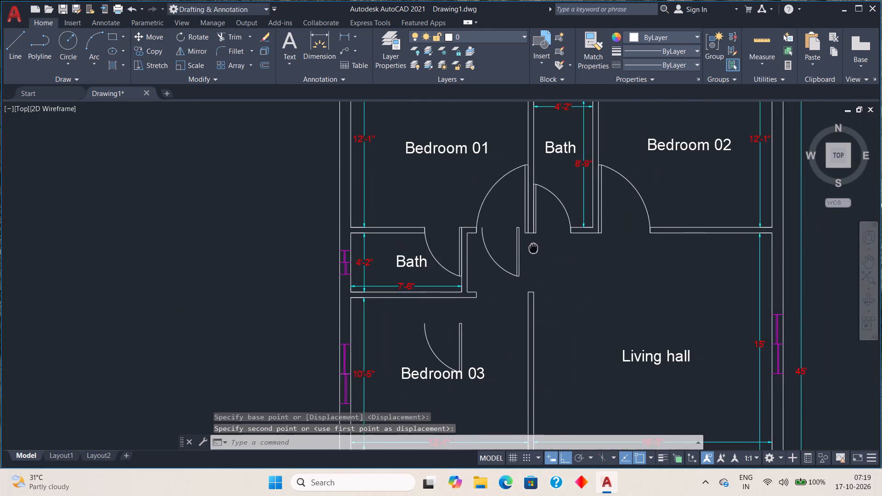
{"action": "middle_click_drag", "start_coordinate": [533, 247], "coordinate": [531, 247]}
{"action": "scroll", "coordinate": [565, 287], "scroll_direction": "down", "scroll_amount": 1}
{"action": "middle_click_drag", "start_coordinate": [564, 285], "coordinate": [524, 248]}
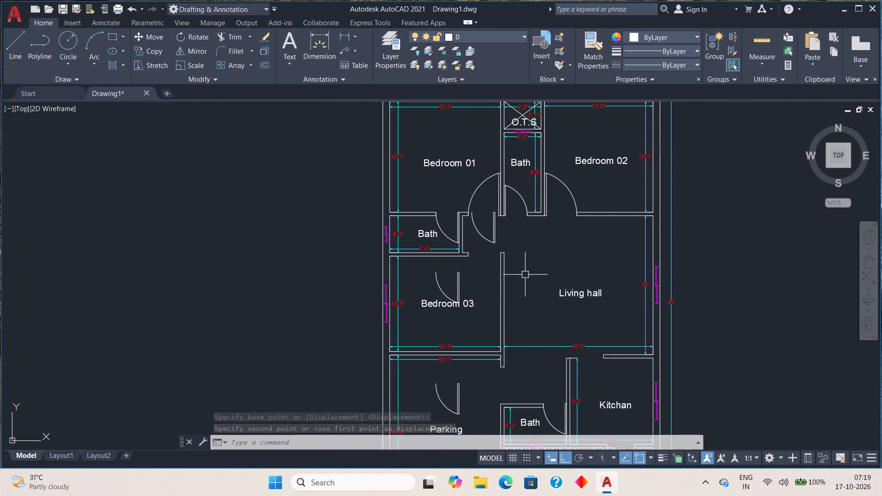
{"action": "middle_click_drag", "start_coordinate": [524, 276], "coordinate": [485, 271]}
{"action": "scroll", "coordinate": [433, 280], "scroll_direction": "up", "scroll_amount": 3}
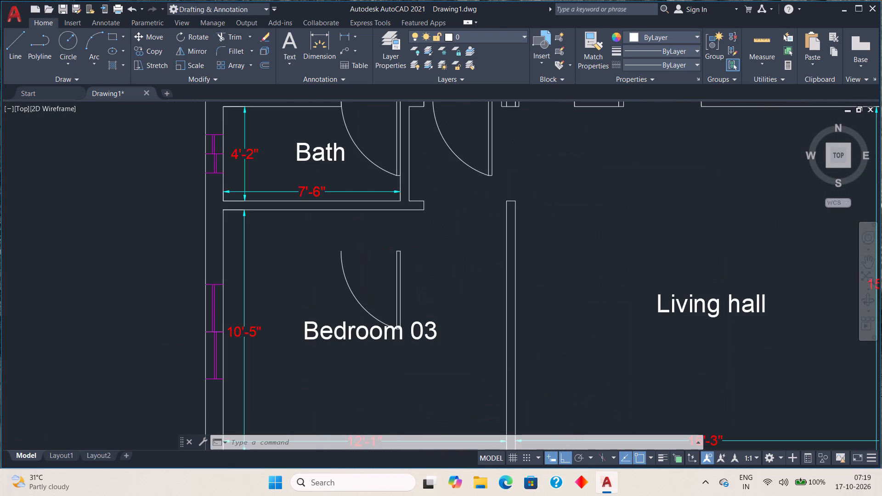
{"action": "scroll", "coordinate": [432, 278], "scroll_direction": "down", "scroll_amount": 1}
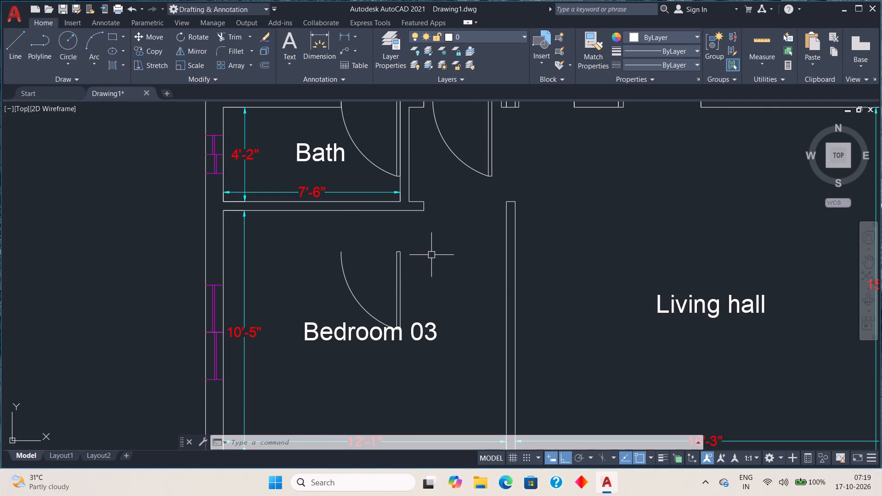
{"action": "scroll", "coordinate": [432, 255], "scroll_direction": "down", "scroll_amount": 1}
{"action": "middle_click_drag", "start_coordinate": [432, 254], "coordinate": [393, 277]}
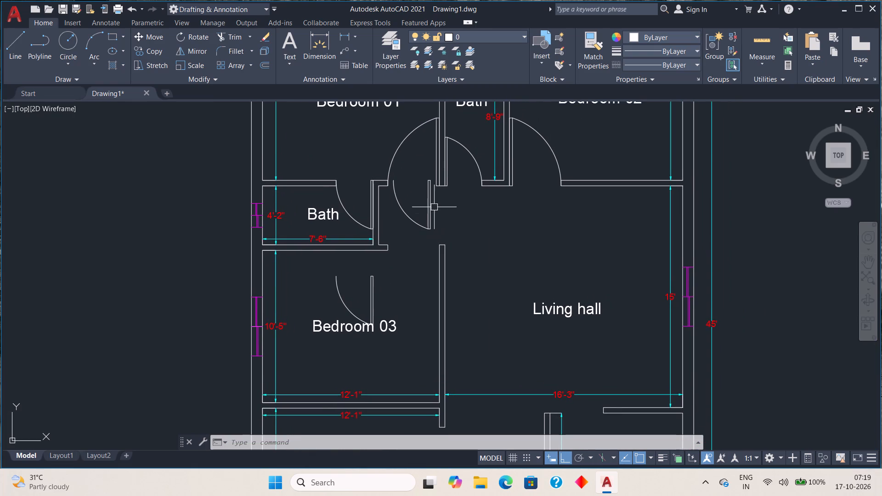
{"action": "scroll", "coordinate": [383, 309], "scroll_direction": "up", "scroll_amount": 2}
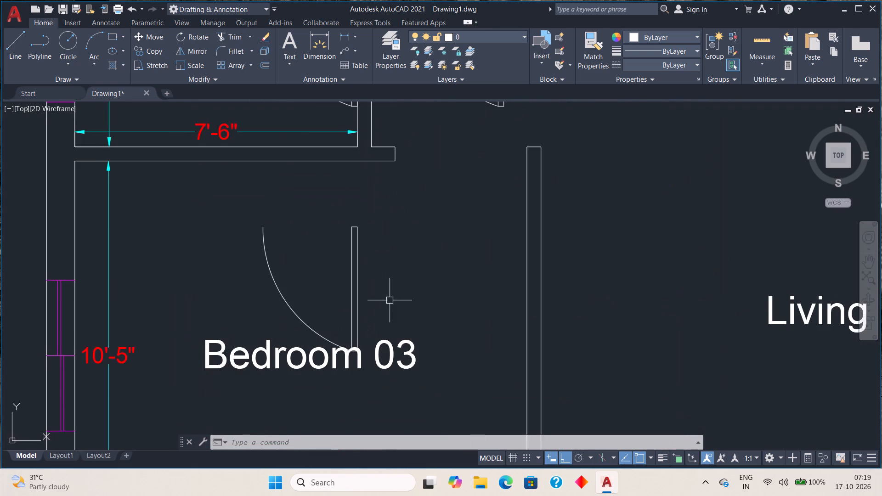
{"action": "middle_click_drag", "start_coordinate": [394, 291], "coordinate": [400, 269]}
{"action": "left_click", "coordinate": [361, 273]}
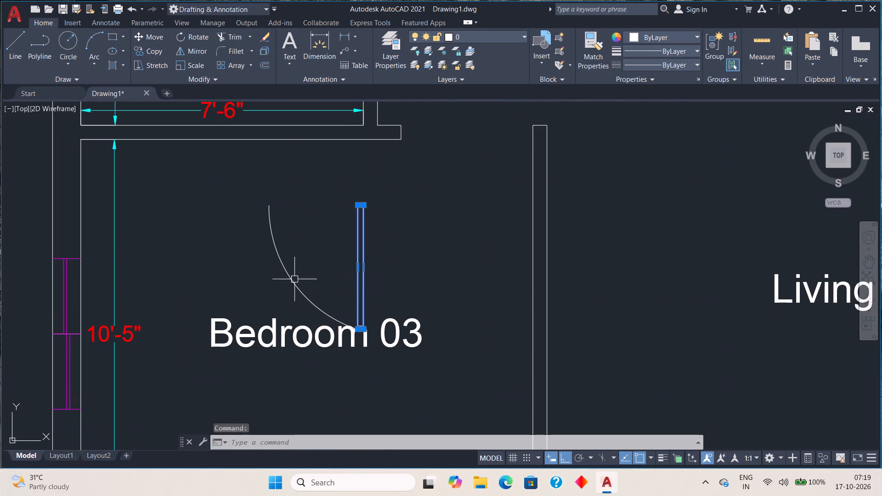
{"action": "left_click", "coordinate": [286, 274]}
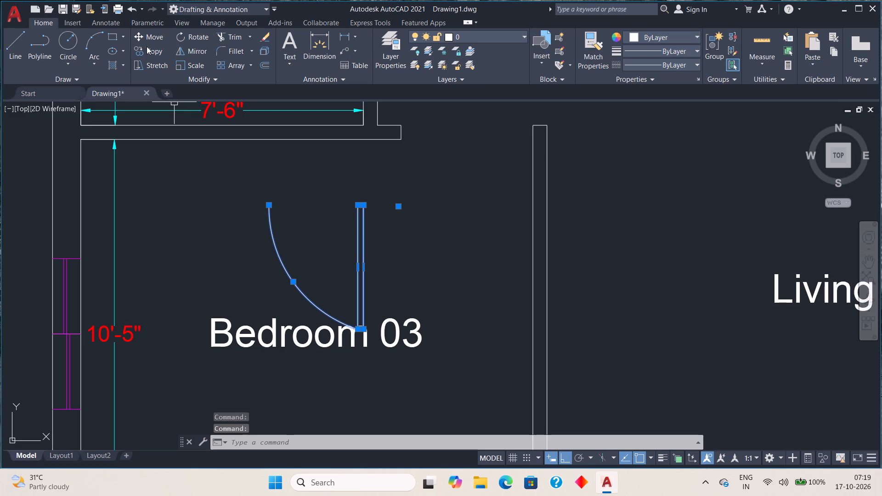
{"action": "left_click", "coordinate": [152, 36]}
{"action": "scroll", "coordinate": [395, 225], "scroll_direction": "up", "scroll_amount": 1}
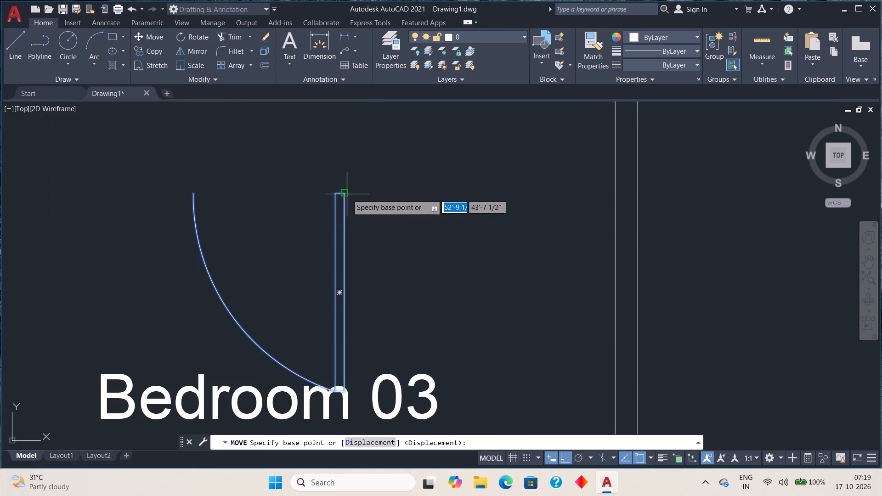
{"action": "left_click", "coordinate": [347, 193]}
{"action": "middle_click_drag", "start_coordinate": [551, 150], "coordinate": [454, 333]}
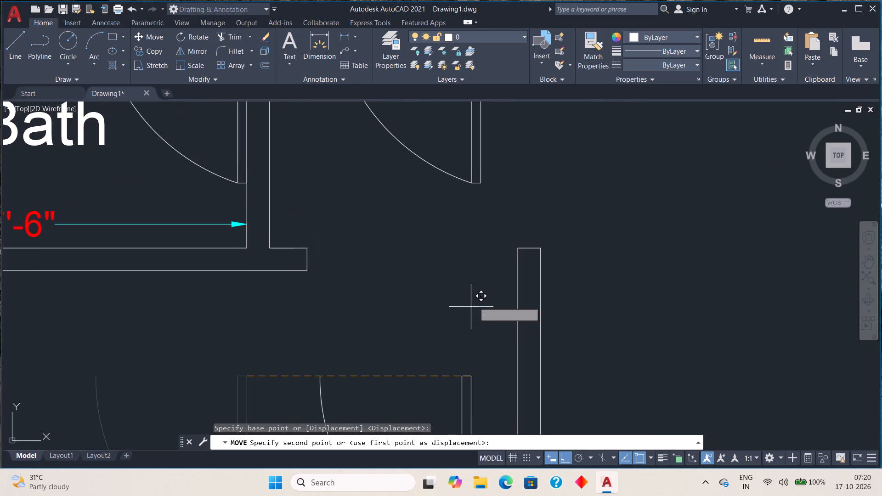
{"action": "left_click", "coordinate": [516, 249]}
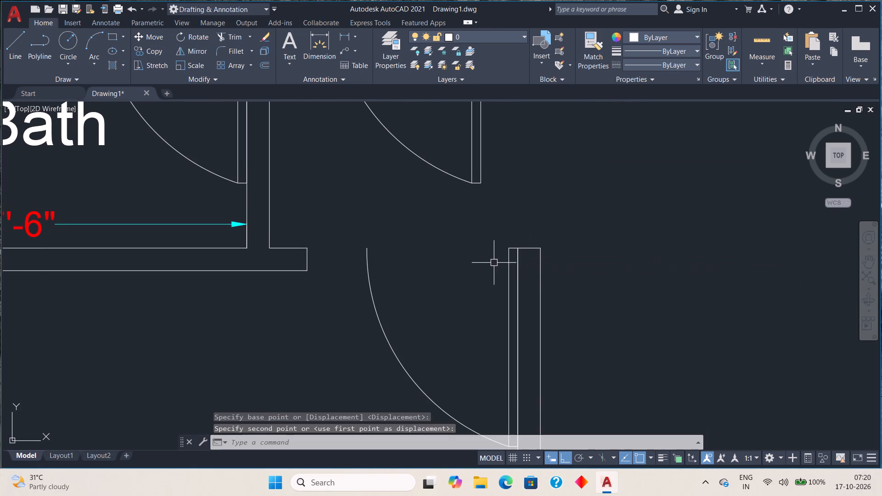
{"action": "key", "text": "Escape"}
Scale the Bedroom 03 door up about its hinge-side top corner until the swing arc reaches the opposite wall end.
{"action": "middle_click_drag", "start_coordinate": [484, 275], "coordinate": [499, 198]}
{"action": "left_click", "coordinate": [523, 225]}
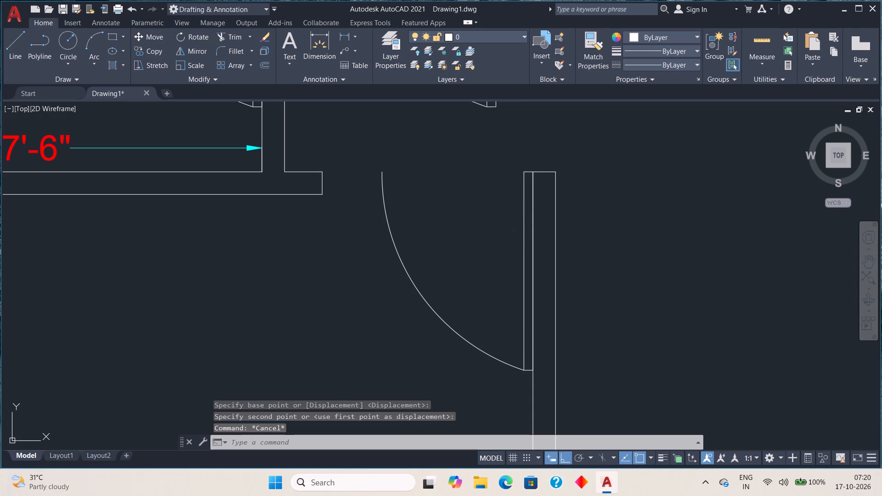
{"action": "left_click", "coordinate": [405, 269]}
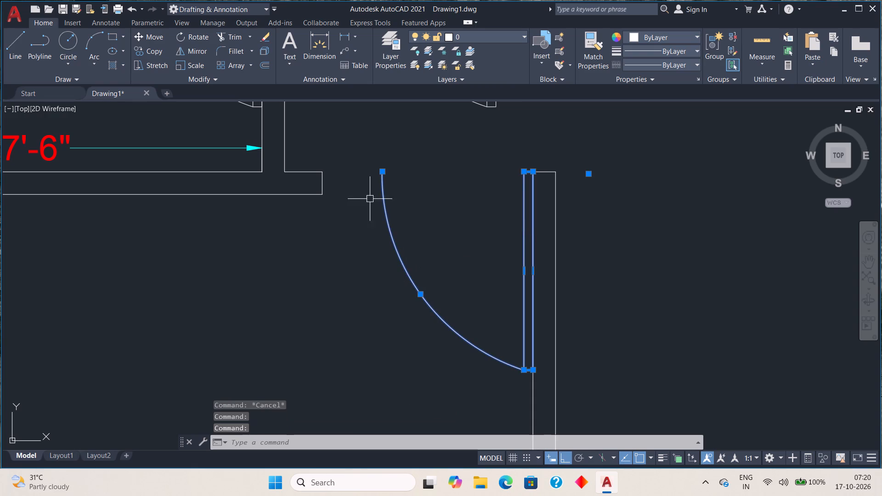
{"action": "left_click", "coordinate": [202, 66]}
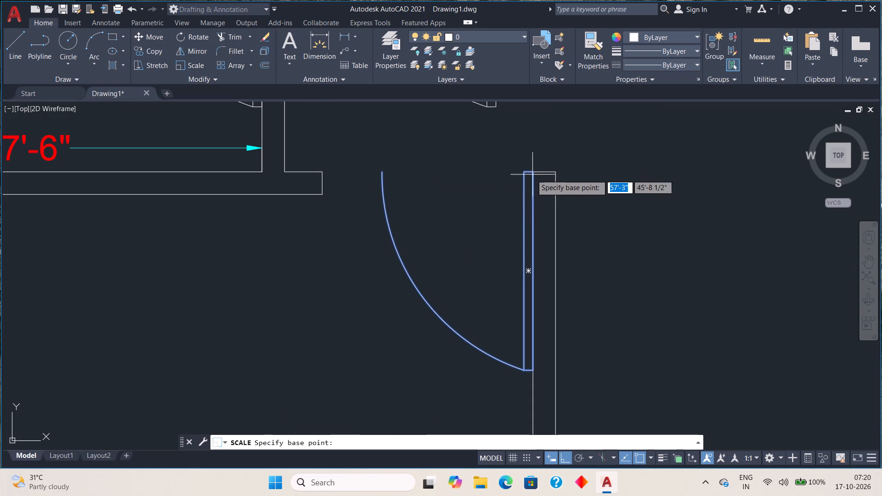
{"action": "left_click", "coordinate": [531, 174]}
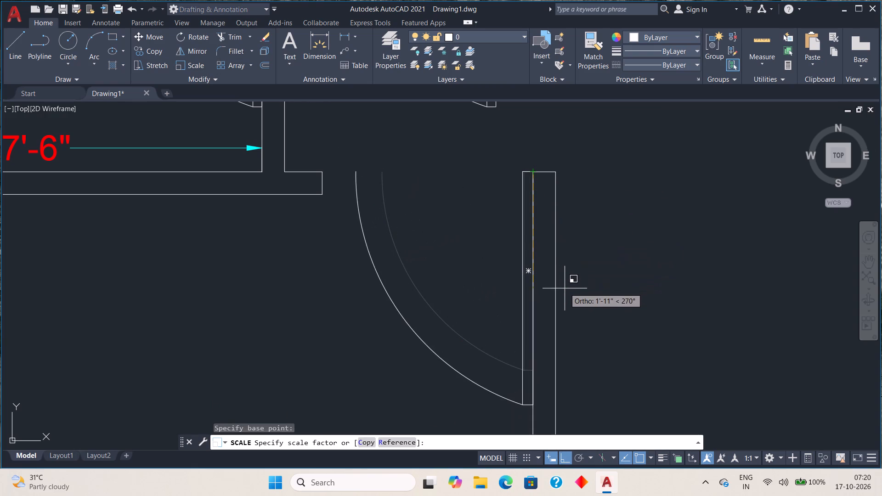
{"action": "left_click", "coordinate": [573, 311]}
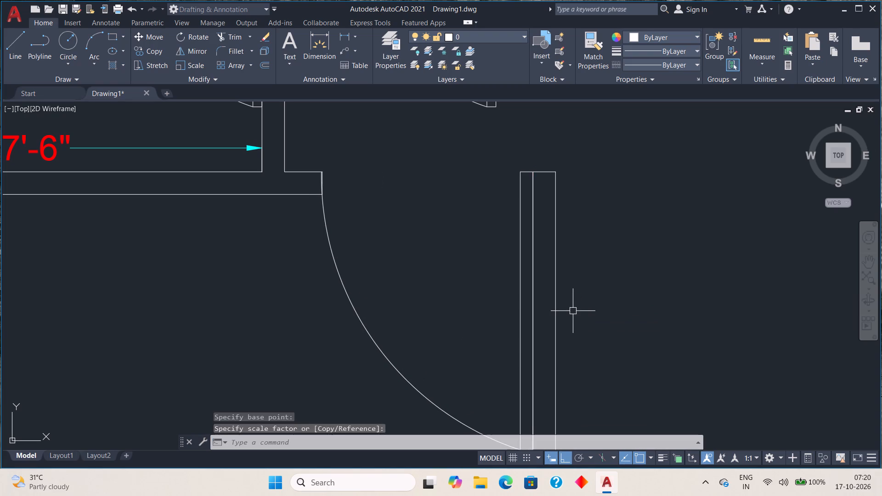
Delete the spare door leaf and swing arc in the passage between Bedroom 01 and Bedroom 03.
{"action": "scroll", "coordinate": [594, 286], "scroll_direction": "down", "scroll_amount": 4}
{"action": "middle_click_drag", "start_coordinate": [601, 260], "coordinate": [507, 254]}
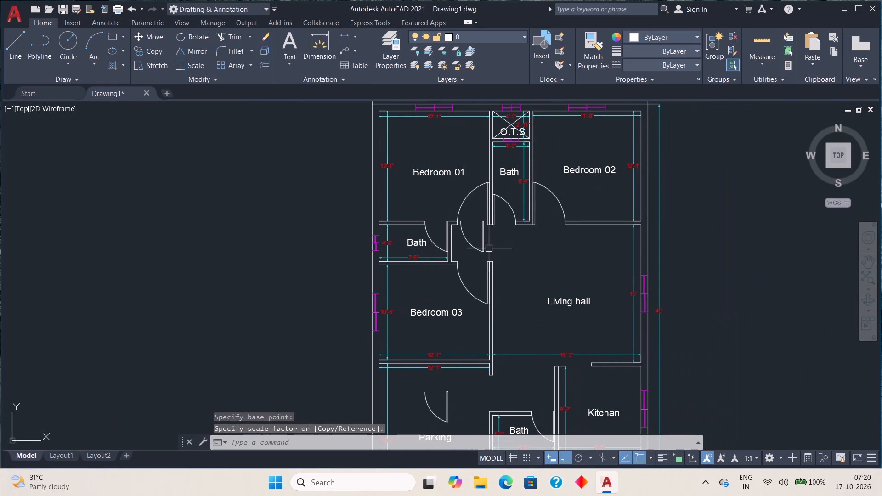
{"action": "left_click", "coordinate": [483, 241]}
{"action": "left_click", "coordinate": [473, 240]}
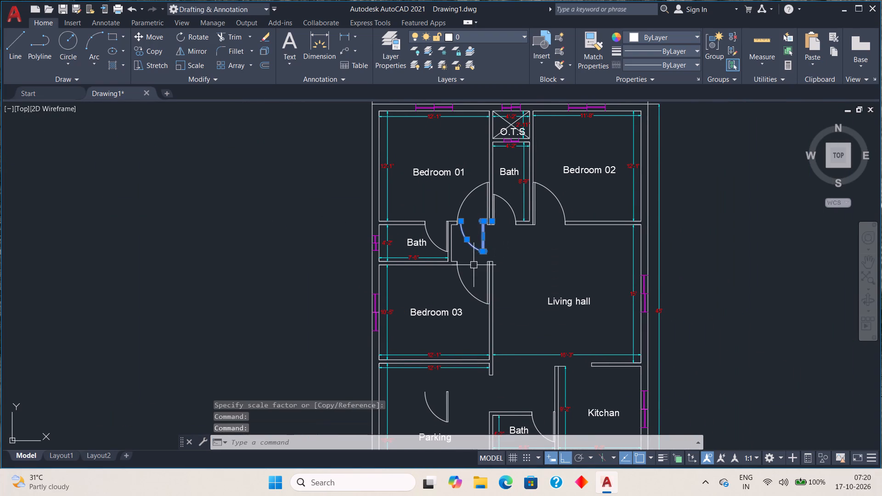
{"action": "key", "text": "Delete"}
Delete the spare door leaf and swing arc in the Parking area.
{"action": "middle_click_drag", "start_coordinate": [599, 321], "coordinate": [534, 197]}
{"action": "middle_click_drag", "start_coordinate": [526, 213], "coordinate": [523, 270]}
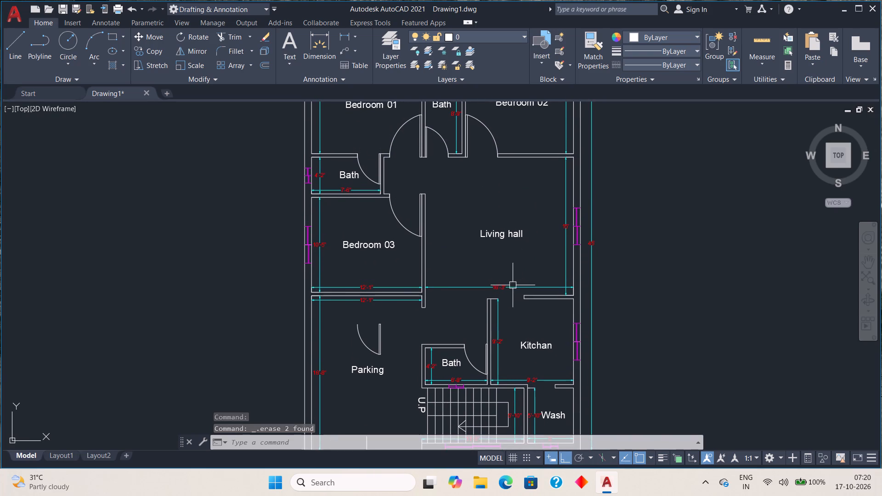
{"action": "scroll", "coordinate": [513, 285], "scroll_direction": "down", "scroll_amount": 1}
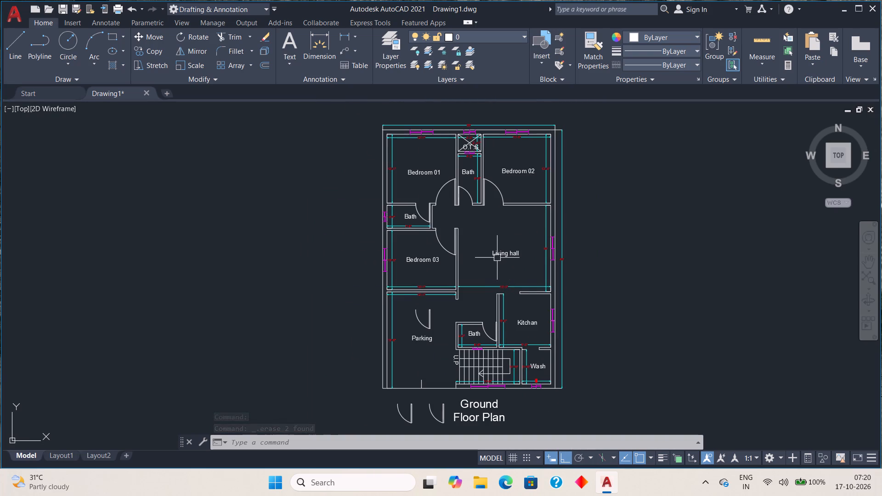
{"action": "middle_click_drag", "start_coordinate": [490, 248], "coordinate": [490, 249]}
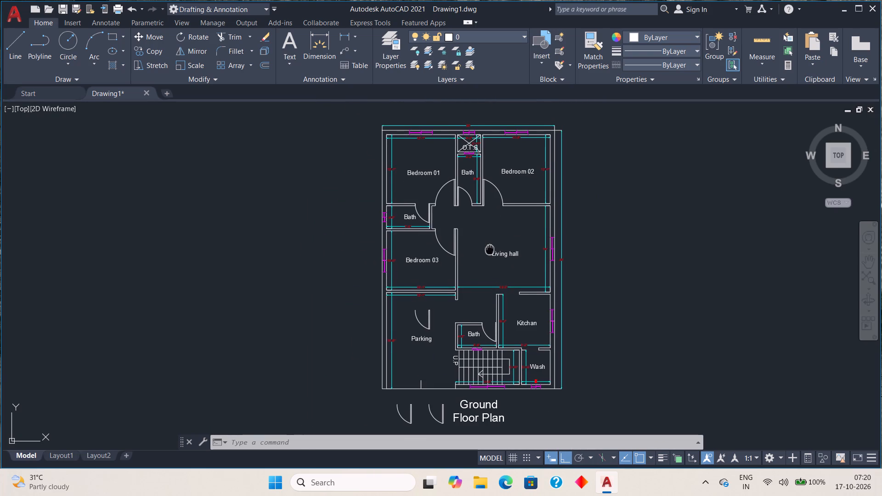
{"action": "middle_click_drag", "start_coordinate": [490, 249], "coordinate": [481, 260]}
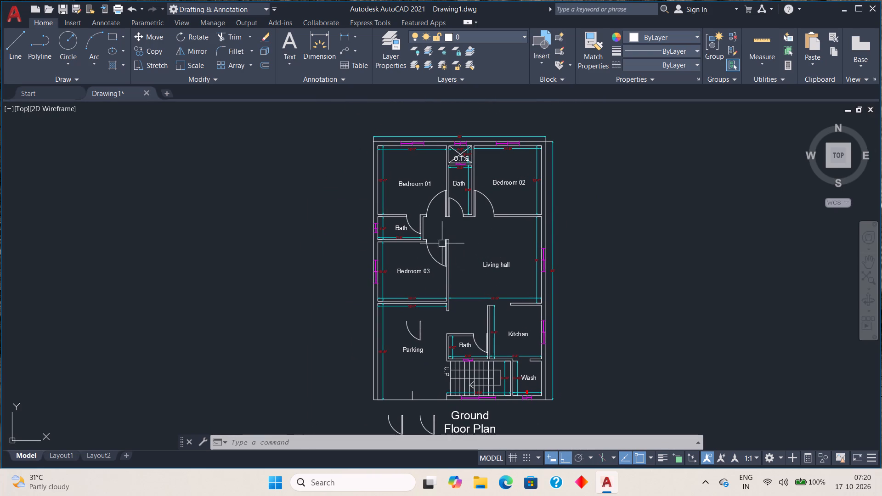
{"action": "middle_click_drag", "start_coordinate": [475, 270], "coordinate": [473, 196]}
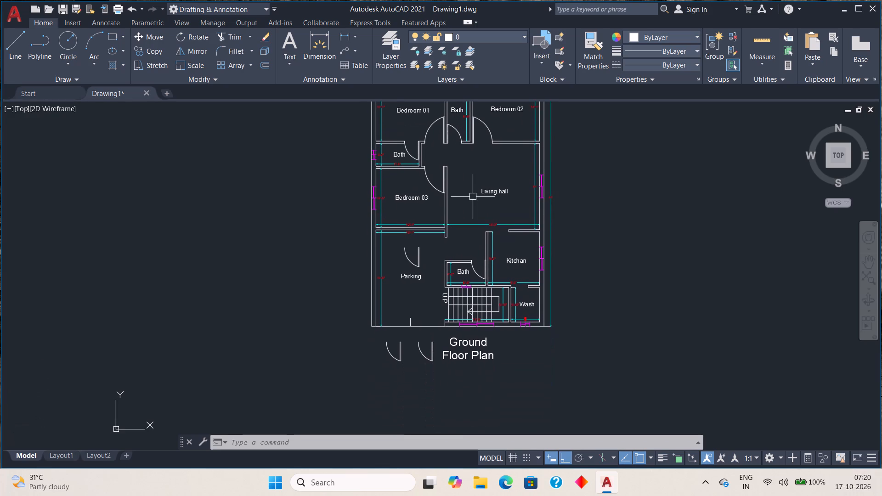
{"action": "scroll", "coordinate": [448, 253], "scroll_direction": "up", "scroll_amount": 2}
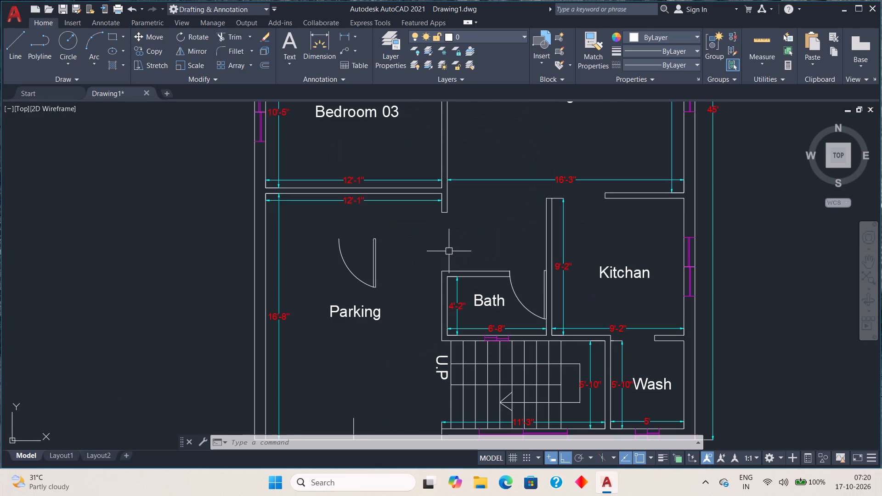
{"action": "left_click", "coordinate": [356, 279]}
{"action": "left_click", "coordinate": [376, 264]}
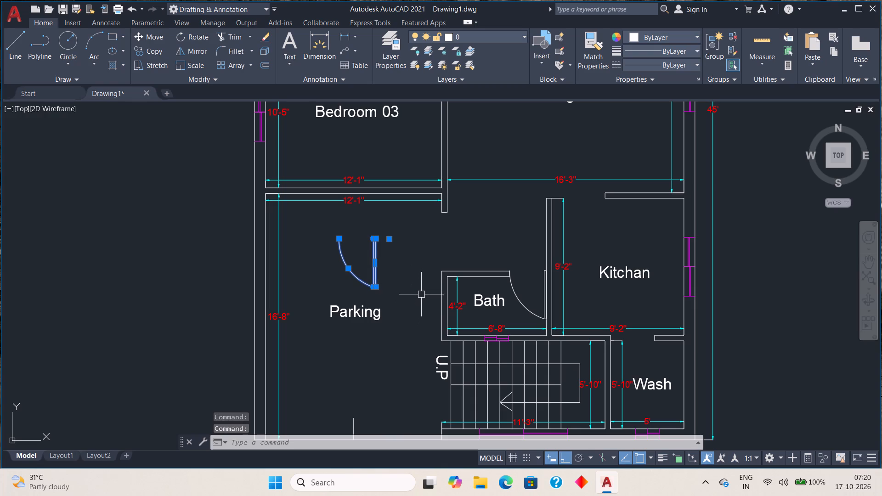
{"action": "key", "text": "Delete"}
{"action": "scroll", "coordinate": [442, 260], "scroll_direction": "down", "scroll_amount": 2}
{"action": "middle_click_drag", "start_coordinate": [469, 207], "coordinate": [464, 220]}
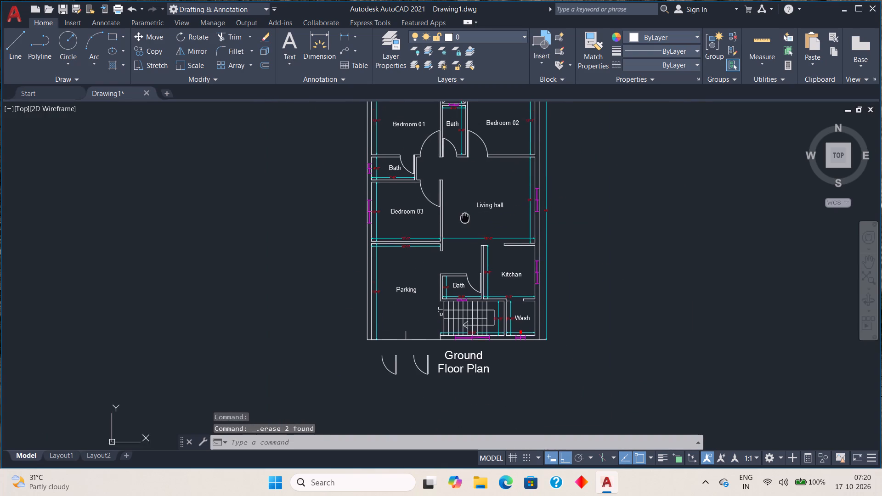
{"action": "middle_click_drag", "start_coordinate": [464, 220], "coordinate": [449, 243]}
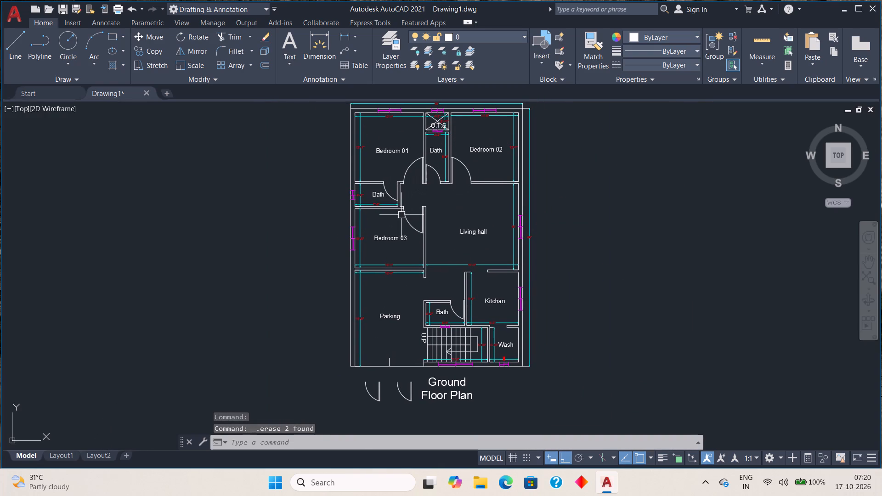
Copy the Bedroom 03 door leaf and swing arc about 13'-1" straight down to the opening beside Parking.
{"action": "scroll", "coordinate": [405, 219], "scroll_direction": "up", "scroll_amount": 2}
{"action": "left_click", "coordinate": [407, 220]}
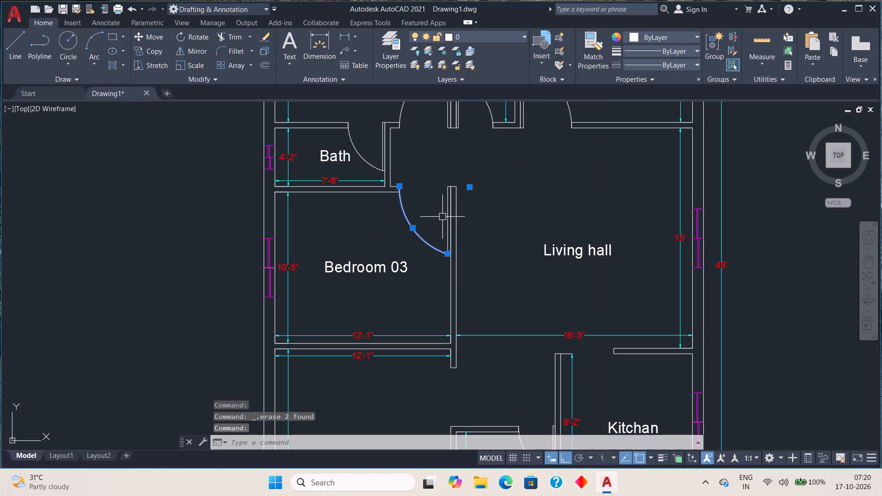
{"action": "left_click", "coordinate": [447, 214]}
{"action": "left_click", "coordinate": [156, 48]}
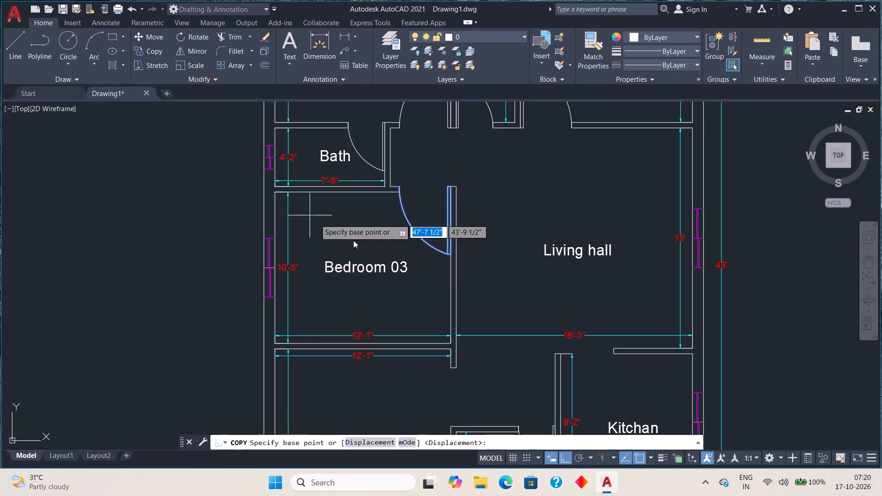
{"action": "left_click", "coordinate": [446, 256]}
{"action": "scroll", "coordinate": [393, 375], "scroll_direction": "down", "scroll_amount": 1}
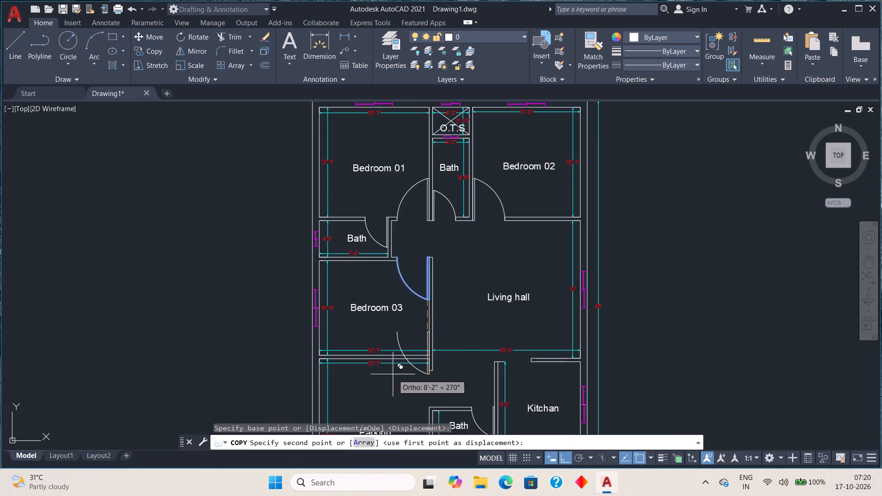
{"action": "middle_click_drag", "start_coordinate": [394, 373], "coordinate": [404, 247]}
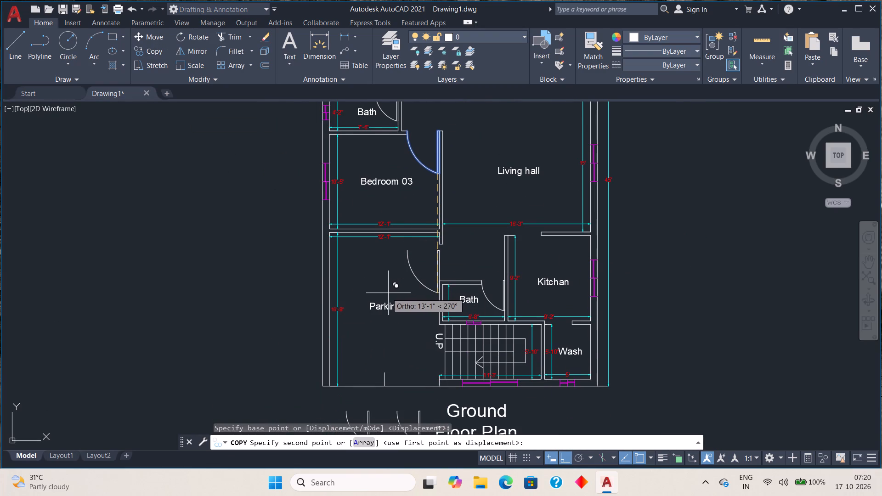
{"action": "left_click", "coordinate": [385, 292]}
{"action": "key", "text": "Escape"}
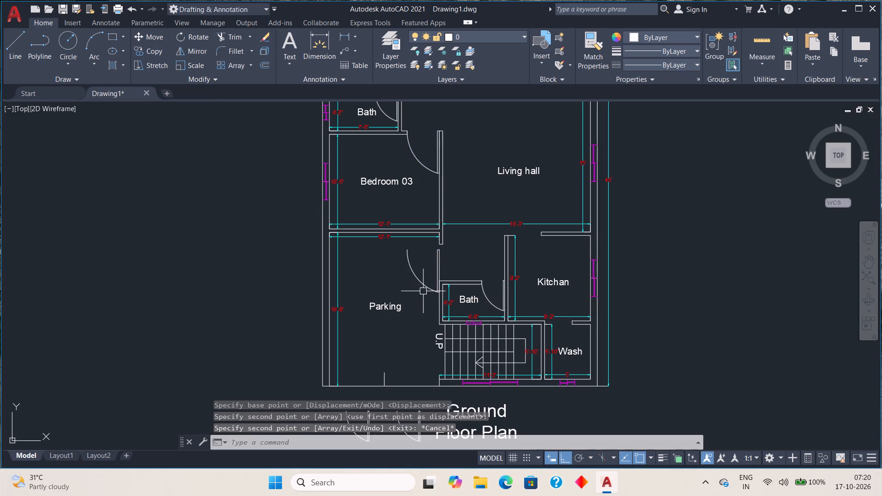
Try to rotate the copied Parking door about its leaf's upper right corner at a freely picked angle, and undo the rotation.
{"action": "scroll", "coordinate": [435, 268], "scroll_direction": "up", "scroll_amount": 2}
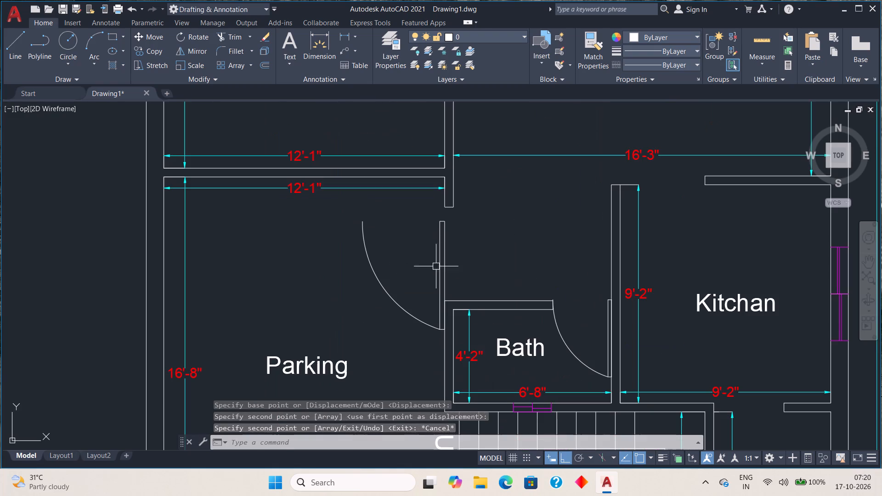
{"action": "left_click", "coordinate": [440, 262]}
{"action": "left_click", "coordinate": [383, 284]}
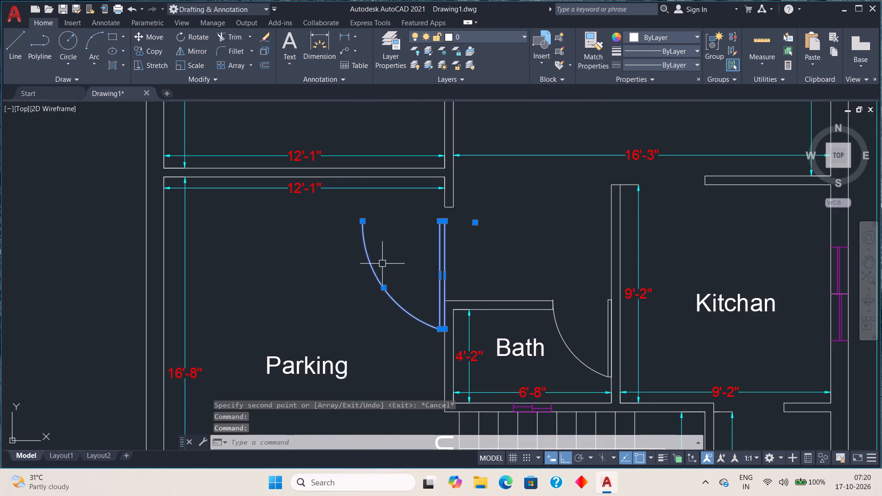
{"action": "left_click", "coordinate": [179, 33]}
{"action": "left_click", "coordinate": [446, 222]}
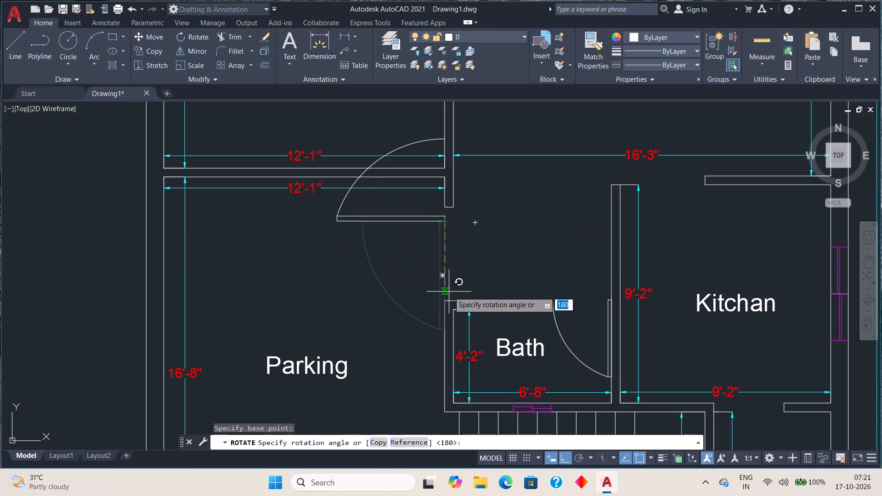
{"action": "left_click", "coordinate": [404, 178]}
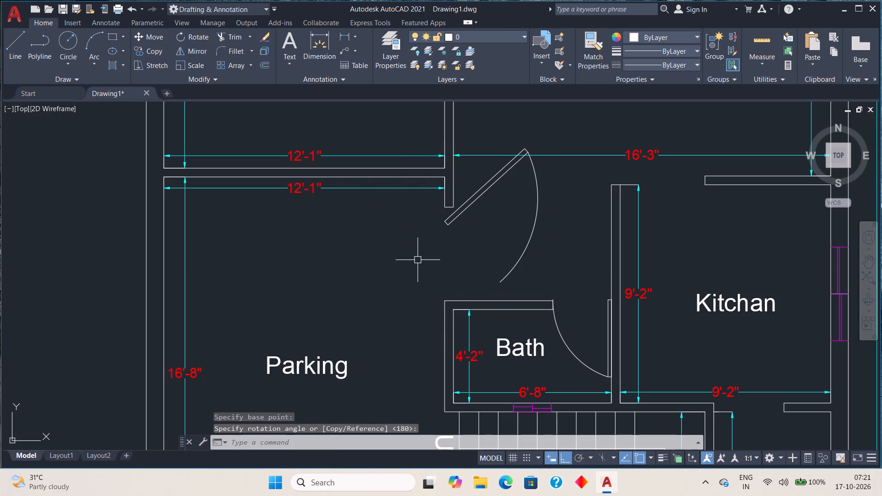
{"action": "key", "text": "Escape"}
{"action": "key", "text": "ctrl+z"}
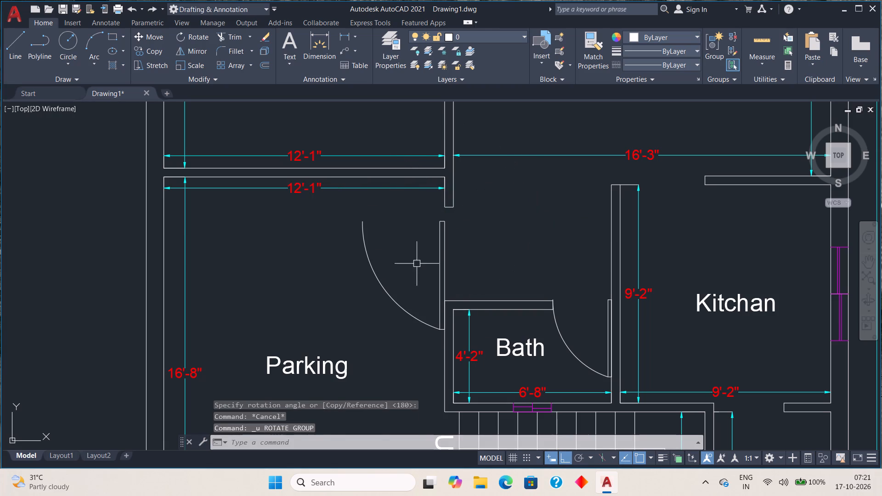
Rotate the copied Parking door 90° counter-clockwise about its leaf's upper right corner, laying the leaf horizontally across the passage.
{"action": "left_click", "coordinate": [439, 245]}
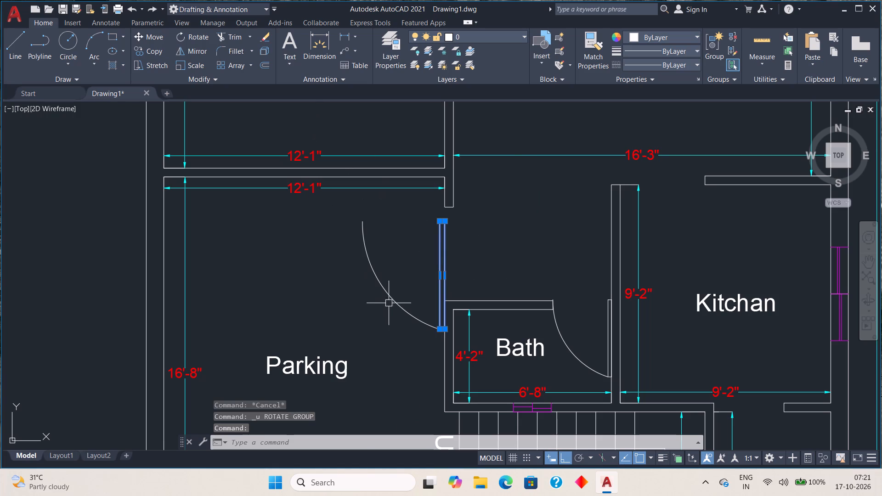
{"action": "left_click", "coordinate": [390, 300]}
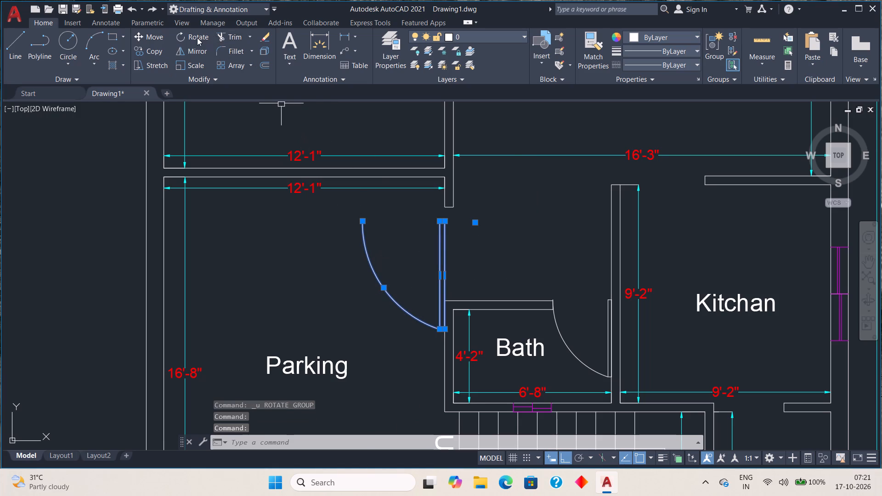
{"action": "left_click", "coordinate": [197, 38]}
{"action": "left_click", "coordinate": [447, 222]}
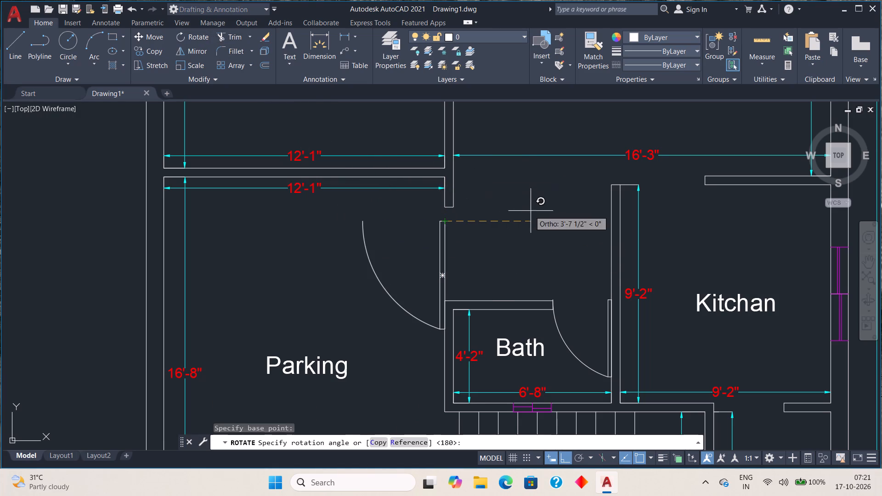
{"action": "left_click", "coordinate": [504, 131]}
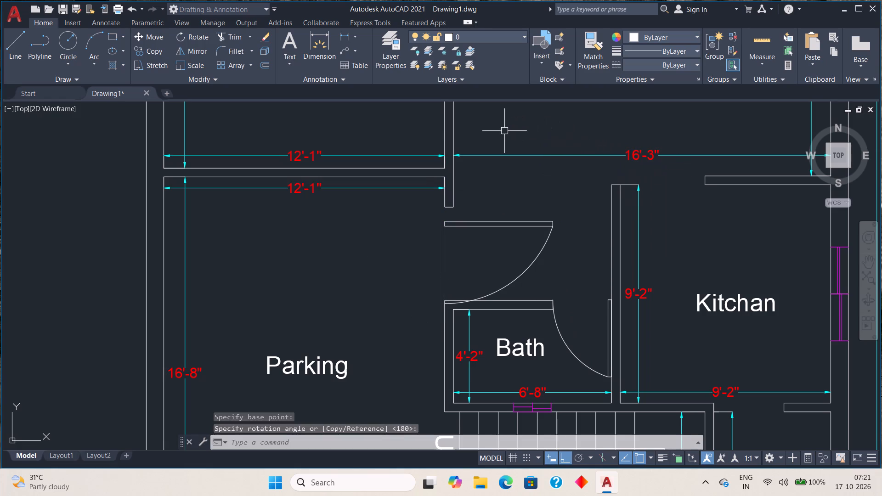
Mirror the rotated door across a horizontal line through the wall end above the opening, keeping the source objects.
{"action": "left_click", "coordinate": [531, 266]}
{"action": "left_click", "coordinate": [516, 227]}
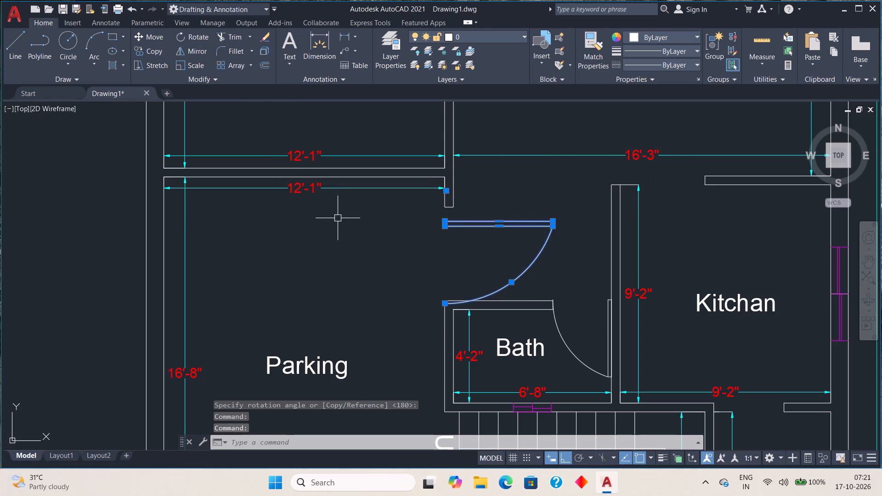
{"action": "key", "text": "Escape"}
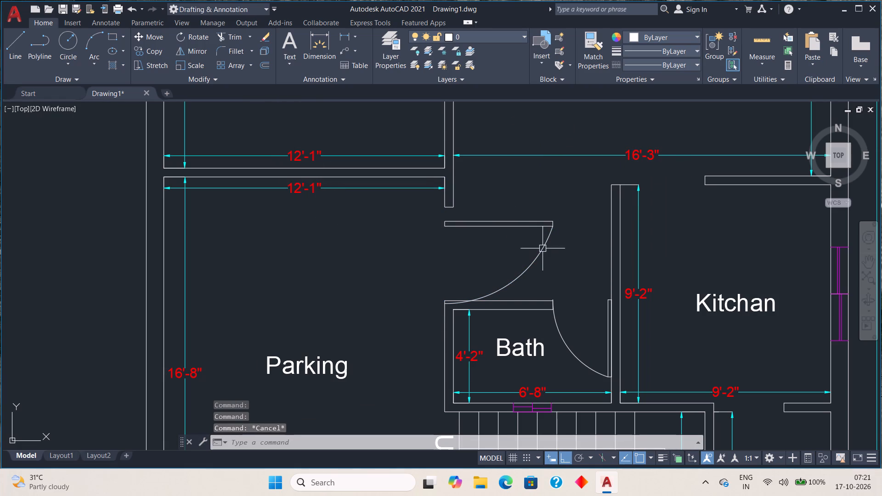
{"action": "left_click", "coordinate": [543, 248]}
{"action": "left_click", "coordinate": [527, 221]}
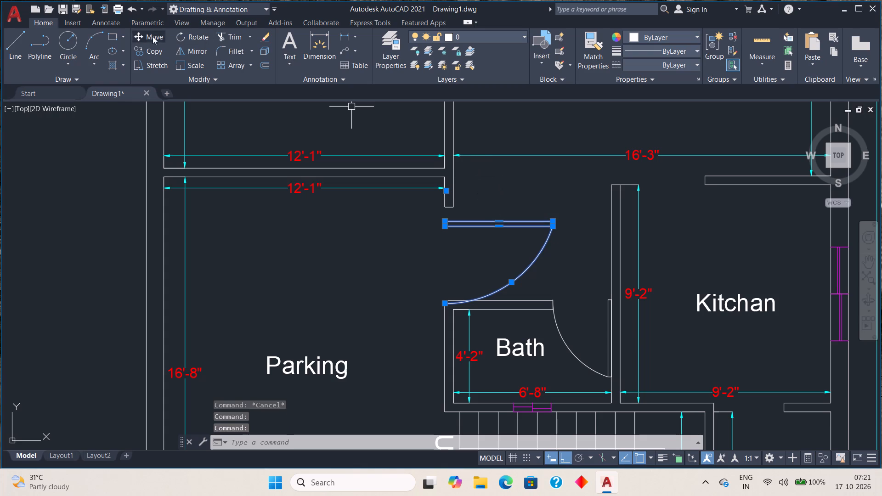
{"action": "left_click", "coordinate": [191, 52]}
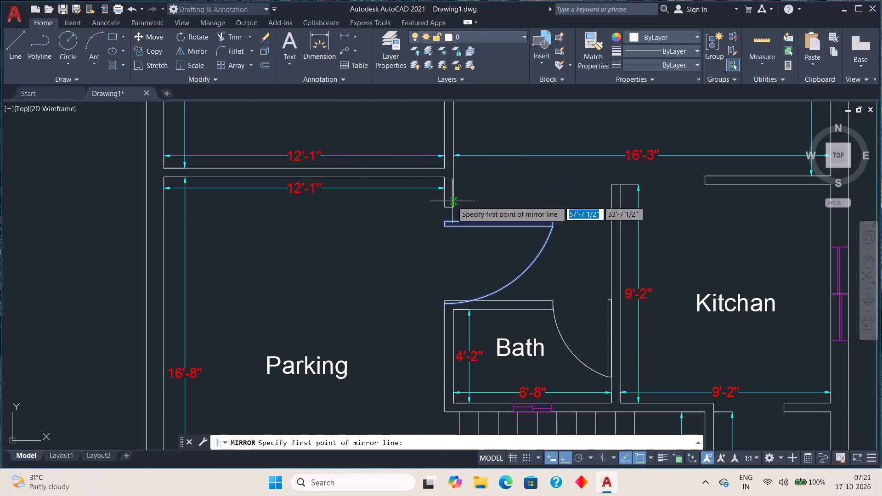
{"action": "left_click", "coordinate": [452, 203]}
{"action": "left_click", "coordinate": [527, 207]}
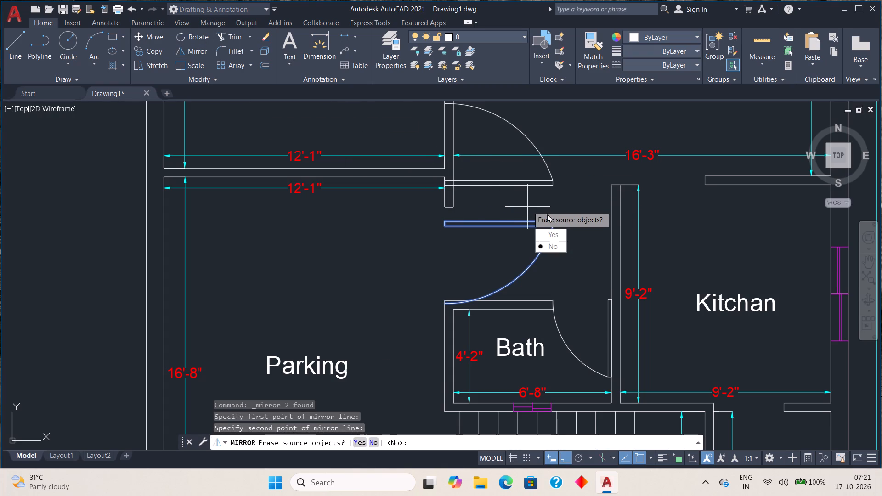
{"action": "left_click_drag", "start_coordinate": [554, 245], "coordinate": [528, 207]}
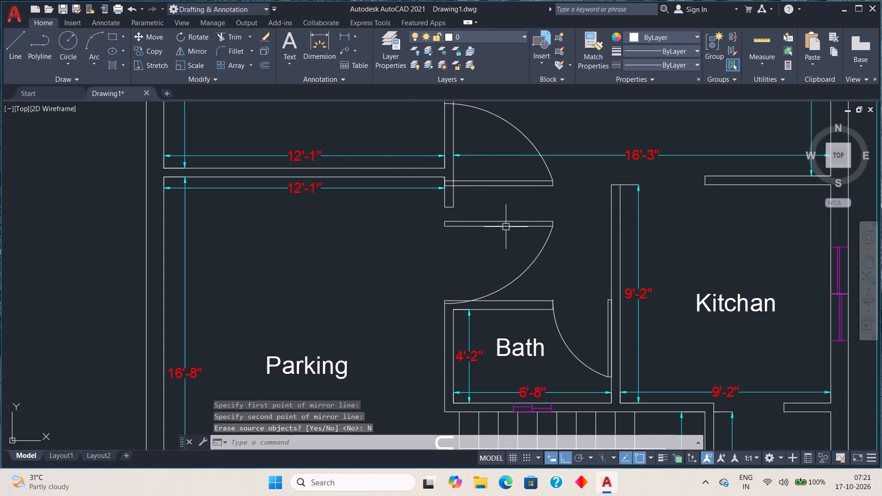
Move the original rotated door leaf and arc horizontally out of the opening into the Parking area.
{"action": "left_click", "coordinate": [506, 226]}
{"action": "left_click", "coordinate": [526, 270]}
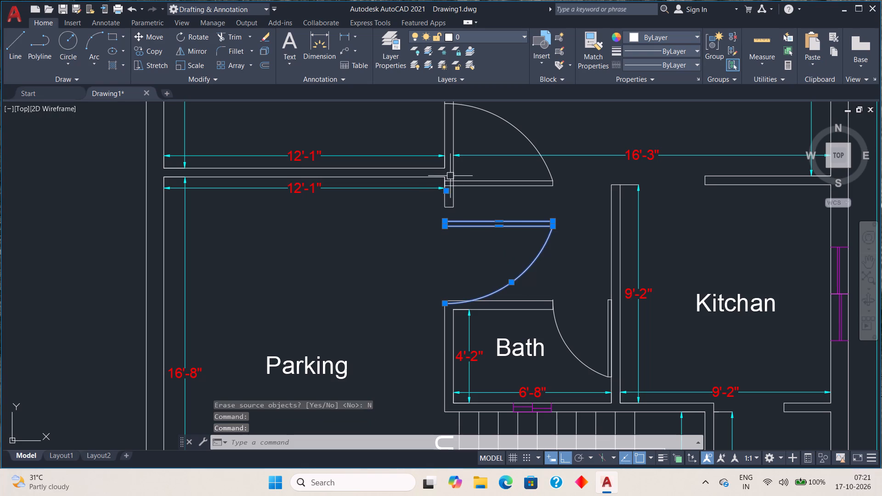
{"action": "left_click", "coordinate": [446, 193]}
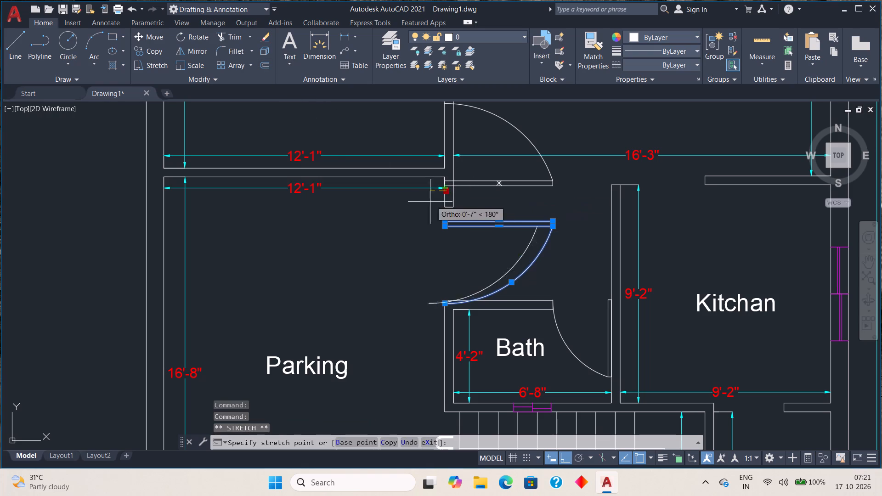
{"action": "key", "text": "Escape"}
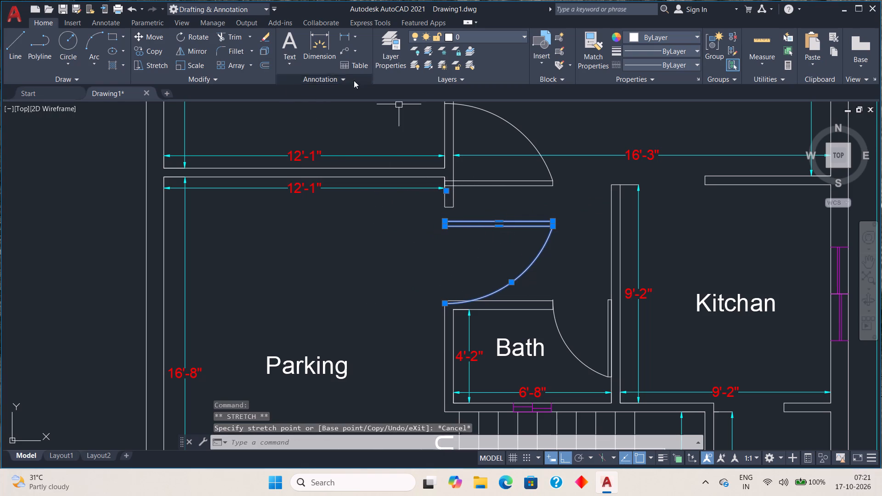
{"action": "left_click", "coordinate": [156, 34]}
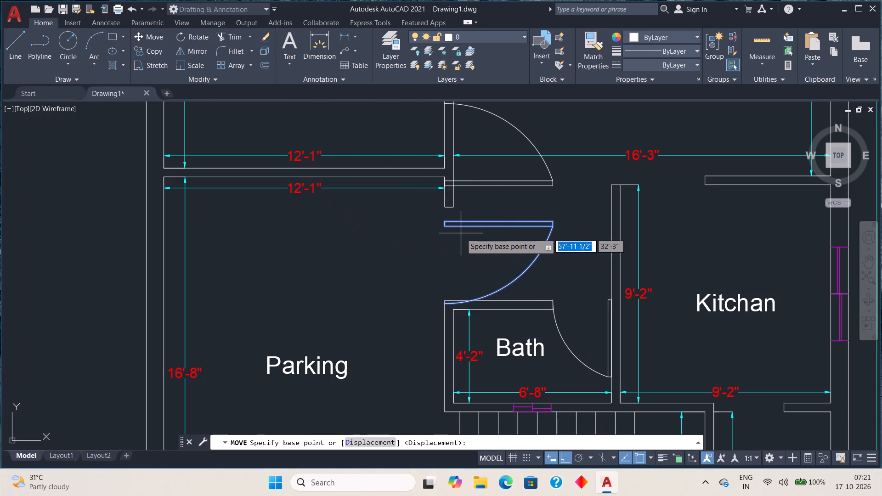
{"action": "left_click", "coordinate": [461, 228]}
{"action": "left_click", "coordinate": [306, 235]}
{"action": "key", "text": "Escape"}
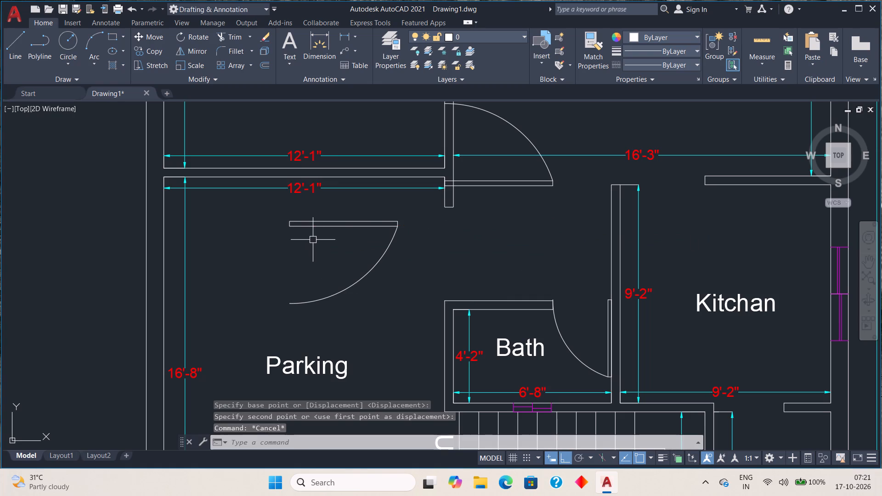
Move the mirrored door 4'-11" straight down, from its leaf's lower left corner to the outer upper left corner of the Bath wall beside Parking.
{"action": "left_click", "coordinate": [470, 186]}
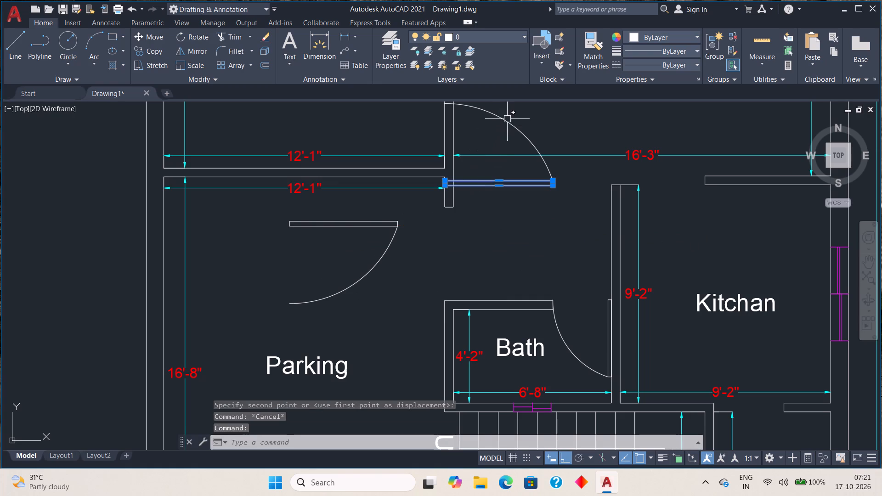
{"action": "left_click", "coordinate": [508, 118]}
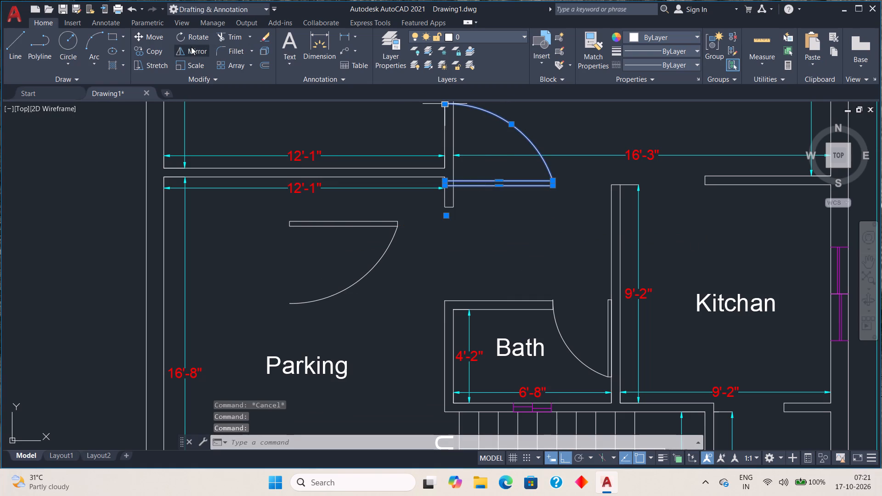
{"action": "left_click", "coordinate": [147, 36]}
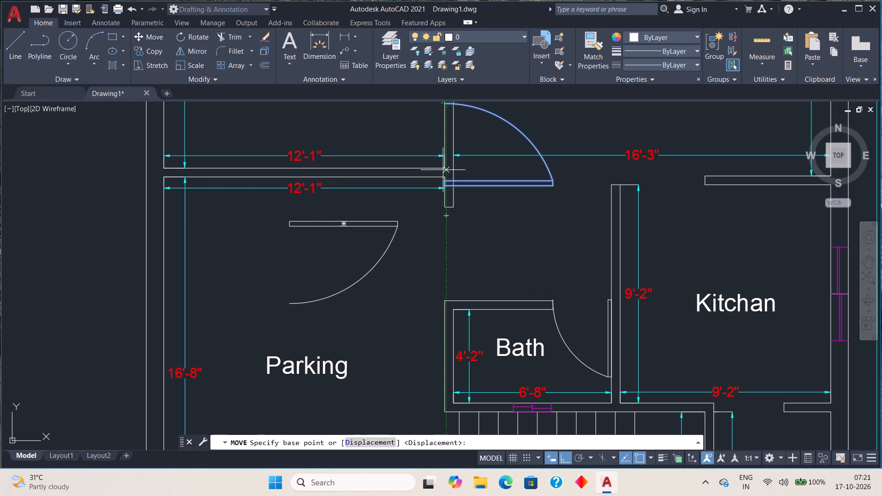
{"action": "scroll", "coordinate": [444, 171], "scroll_direction": "up", "scroll_amount": 3}
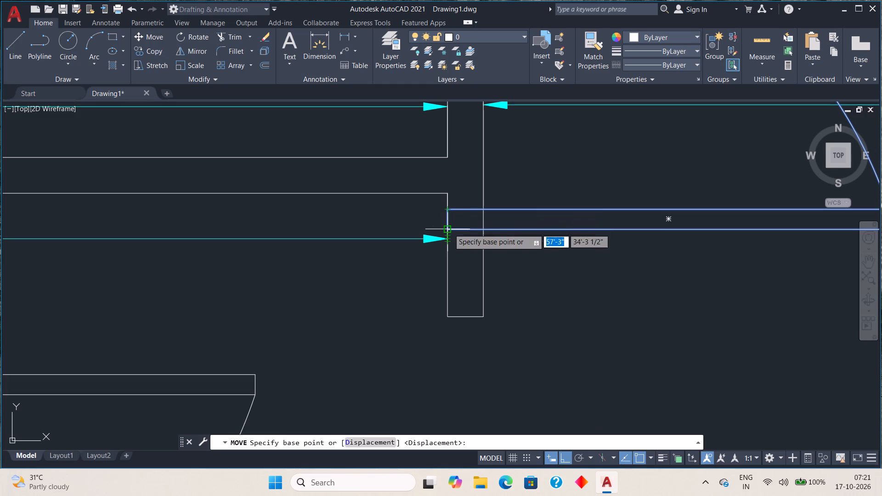
{"action": "left_click", "coordinate": [448, 230]}
{"action": "scroll", "coordinate": [461, 306], "scroll_direction": "down", "scroll_amount": 2}
{"action": "middle_click_drag", "start_coordinate": [458, 323], "coordinate": [471, 233]}
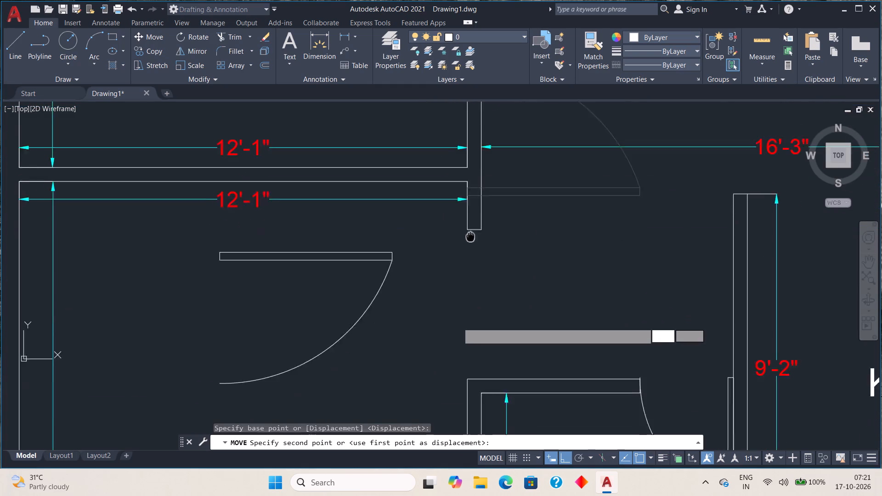
{"action": "middle_click_drag", "start_coordinate": [471, 233], "coordinate": [479, 158]}
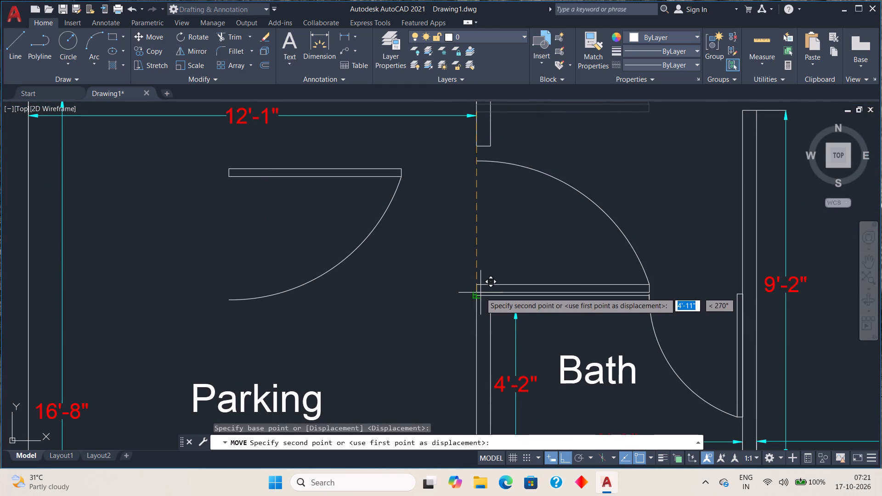
{"action": "scroll", "coordinate": [481, 291], "scroll_direction": "up", "scroll_amount": 3}
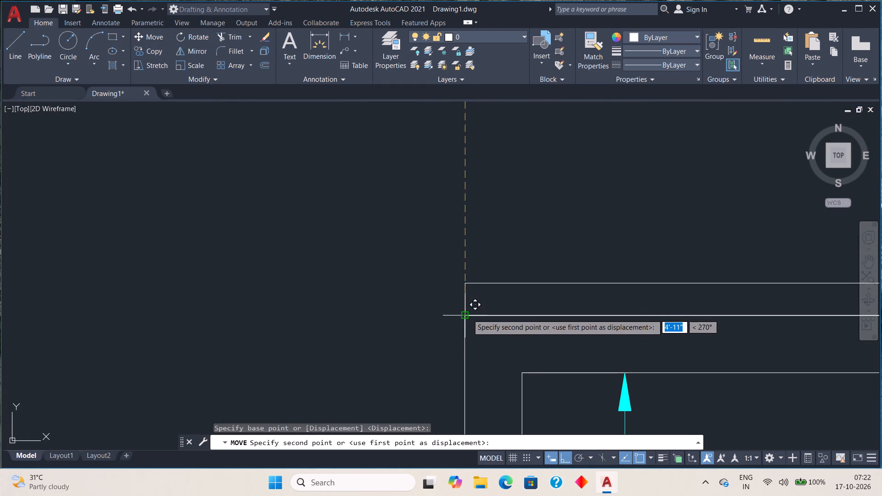
{"action": "left_click", "coordinate": [468, 314]}
{"action": "key", "text": "Escape"}
{"action": "scroll", "coordinate": [493, 238], "scroll_direction": "down", "scroll_amount": 2}
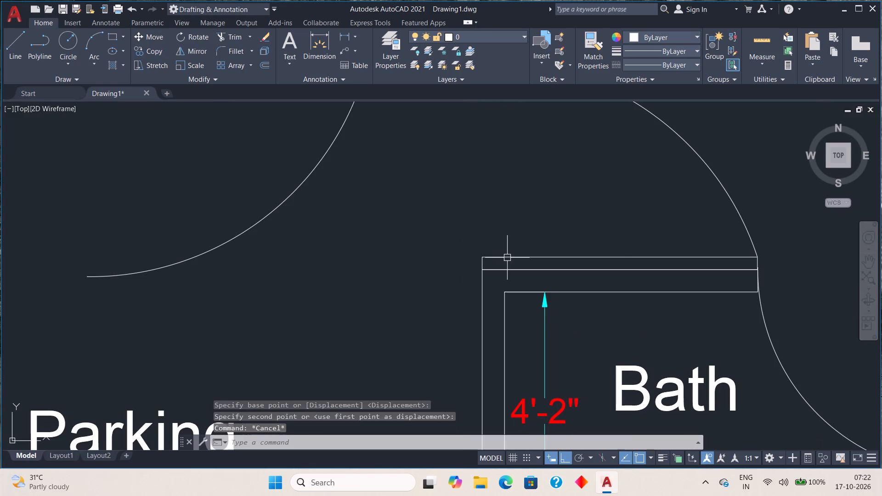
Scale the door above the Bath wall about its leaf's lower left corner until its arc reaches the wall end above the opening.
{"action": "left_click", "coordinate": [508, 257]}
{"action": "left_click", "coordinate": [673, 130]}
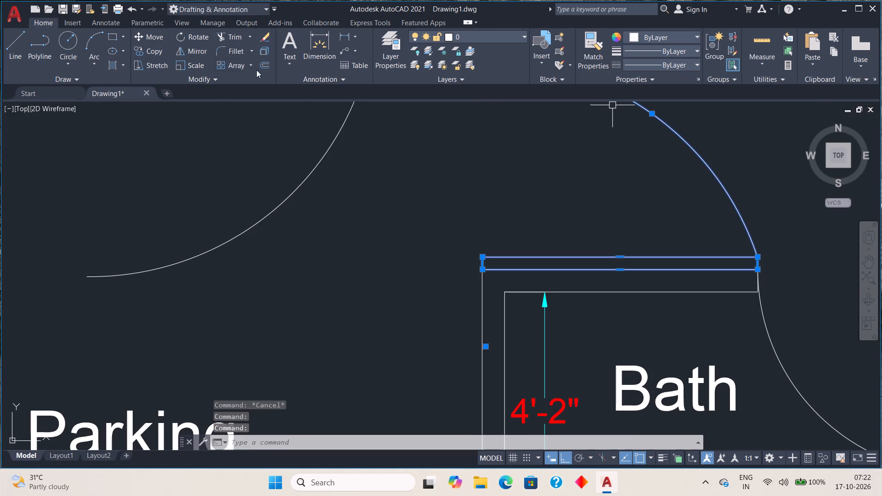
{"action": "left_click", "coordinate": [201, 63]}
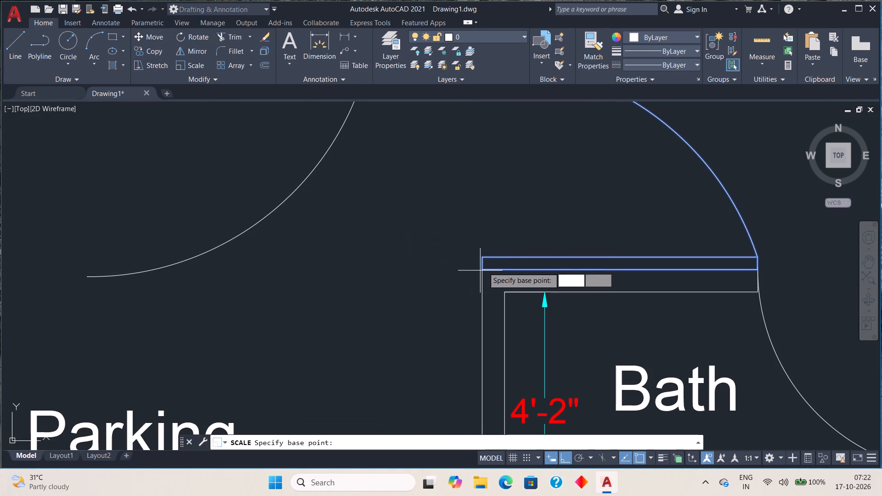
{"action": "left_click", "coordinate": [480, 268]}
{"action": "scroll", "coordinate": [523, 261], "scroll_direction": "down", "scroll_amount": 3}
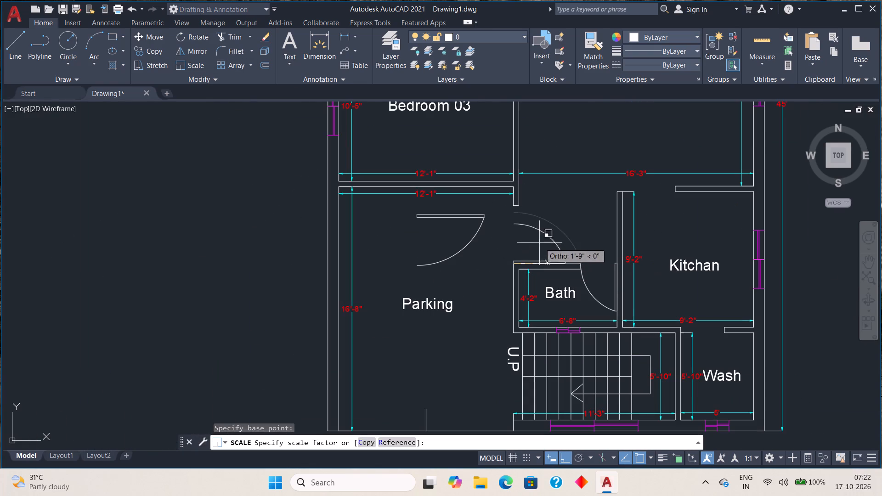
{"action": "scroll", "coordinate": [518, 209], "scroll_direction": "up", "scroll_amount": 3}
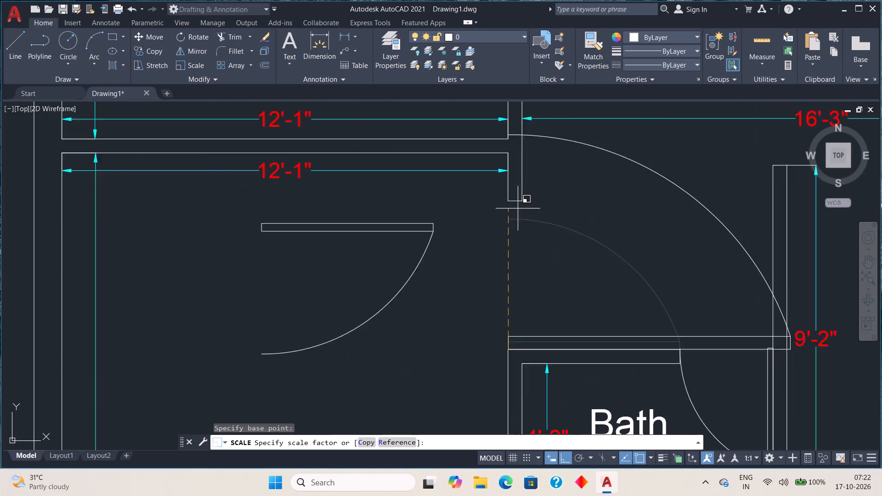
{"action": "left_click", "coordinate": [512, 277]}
Examine the enlarged door's fit against the neighbouring Bath door, the opening and the surrounding walls.
{"action": "scroll", "coordinate": [512, 278], "scroll_direction": "down", "scroll_amount": 4}
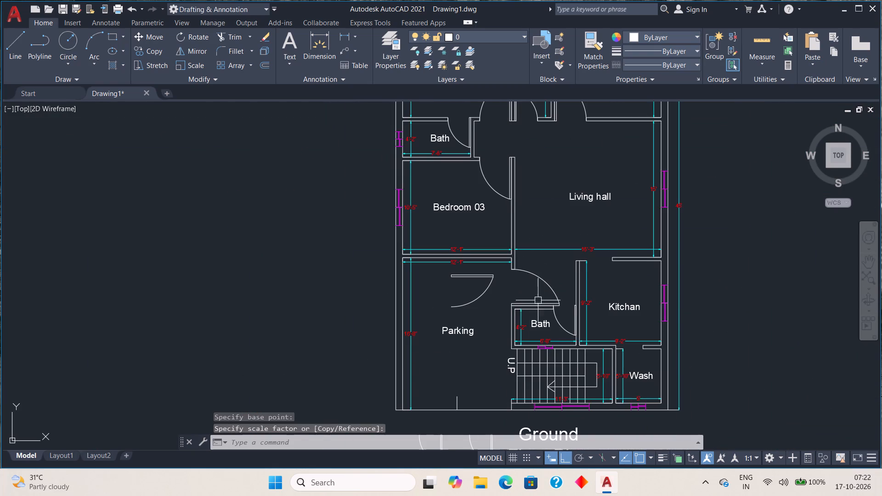
{"action": "middle_click_drag", "start_coordinate": [542, 297], "coordinate": [484, 248]}
{"action": "scroll", "coordinate": [510, 255], "scroll_direction": "up", "scroll_amount": 4}
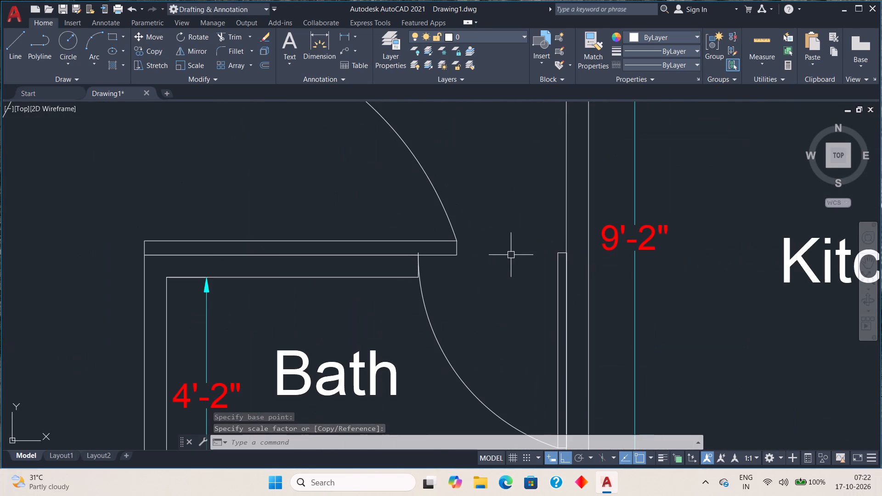
{"action": "scroll", "coordinate": [511, 255], "scroll_direction": "down", "scroll_amount": 3}
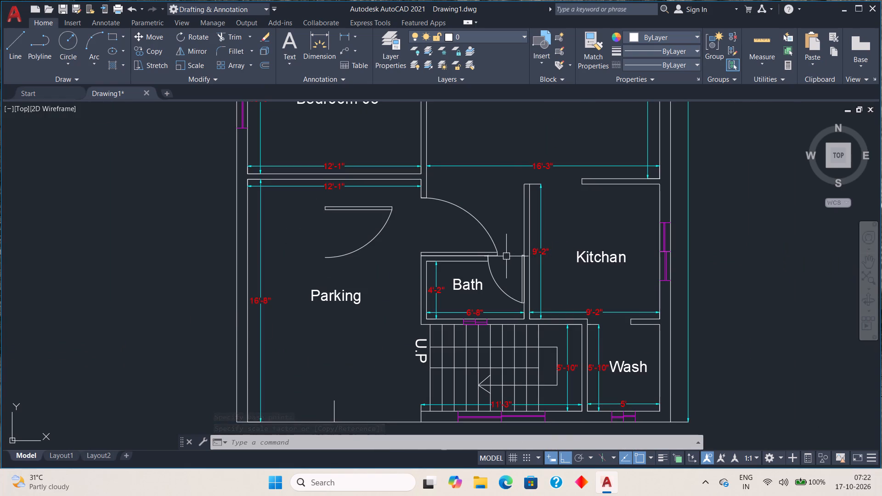
{"action": "scroll", "coordinate": [493, 259], "scroll_direction": "down", "scroll_amount": 2}
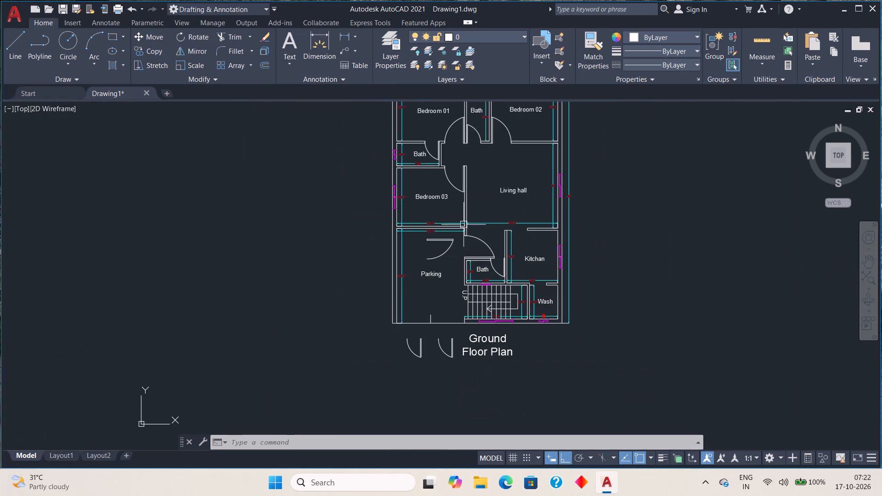
{"action": "scroll", "coordinate": [475, 233], "scroll_direction": "up", "scroll_amount": 3}
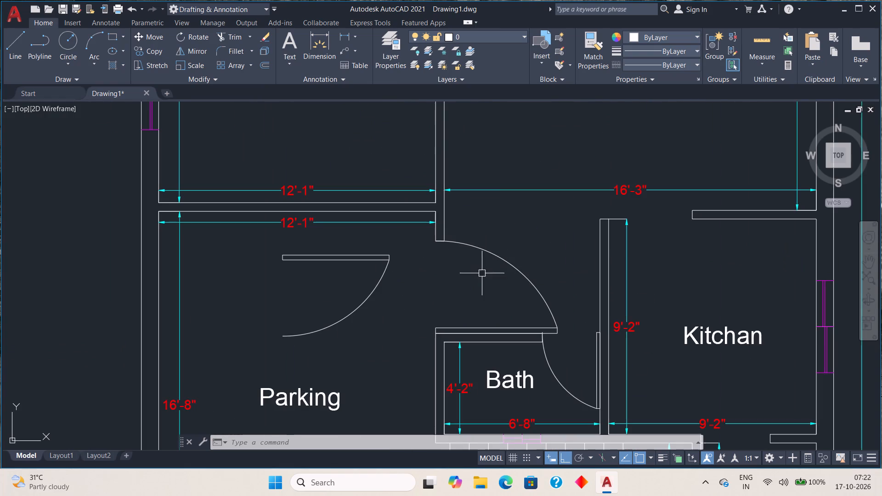
{"action": "scroll", "coordinate": [497, 296], "scroll_direction": "down", "scroll_amount": 1}
{"action": "scroll", "coordinate": [497, 292], "scroll_direction": "up", "scroll_amount": 1}
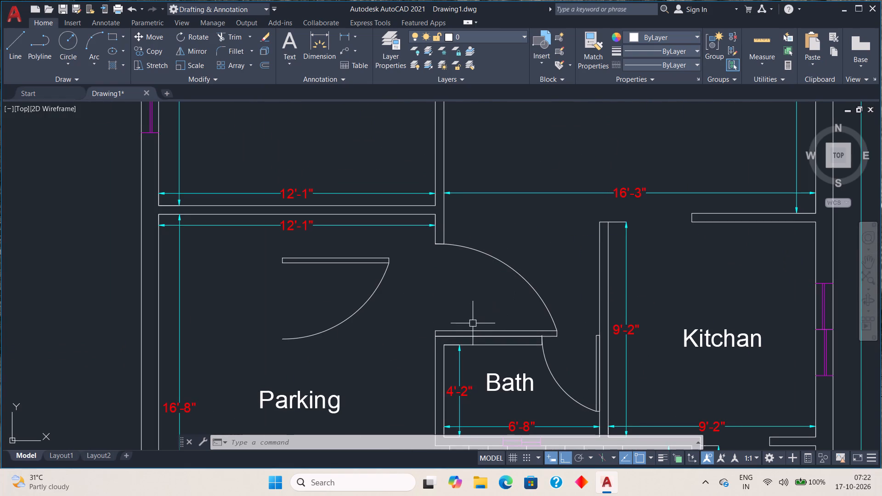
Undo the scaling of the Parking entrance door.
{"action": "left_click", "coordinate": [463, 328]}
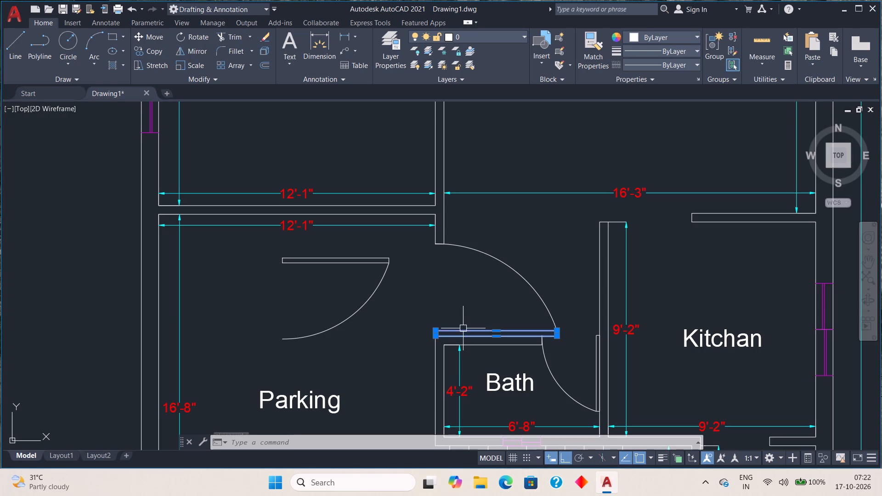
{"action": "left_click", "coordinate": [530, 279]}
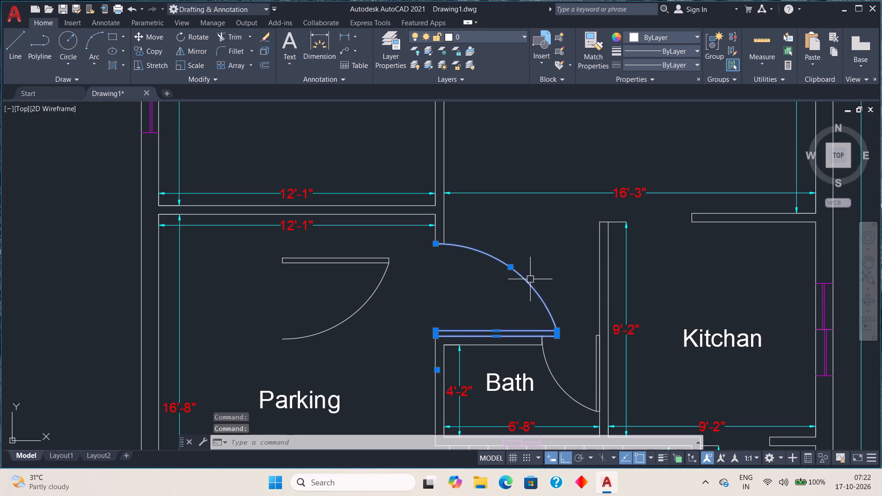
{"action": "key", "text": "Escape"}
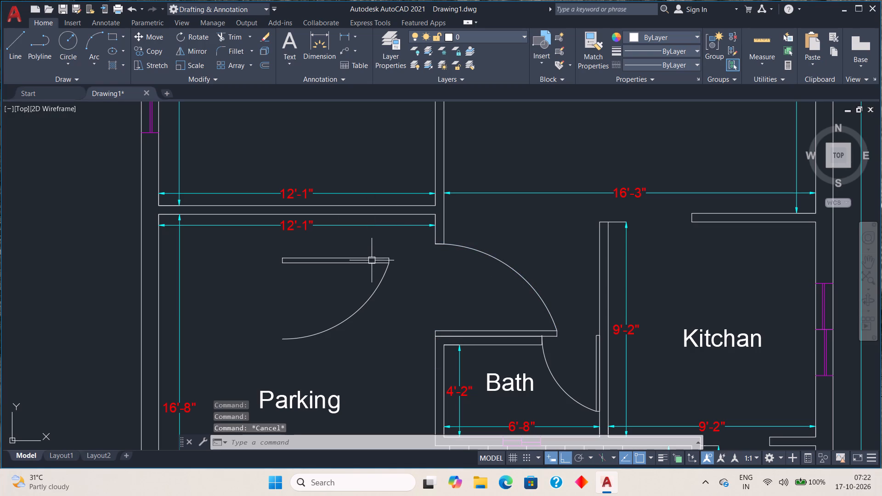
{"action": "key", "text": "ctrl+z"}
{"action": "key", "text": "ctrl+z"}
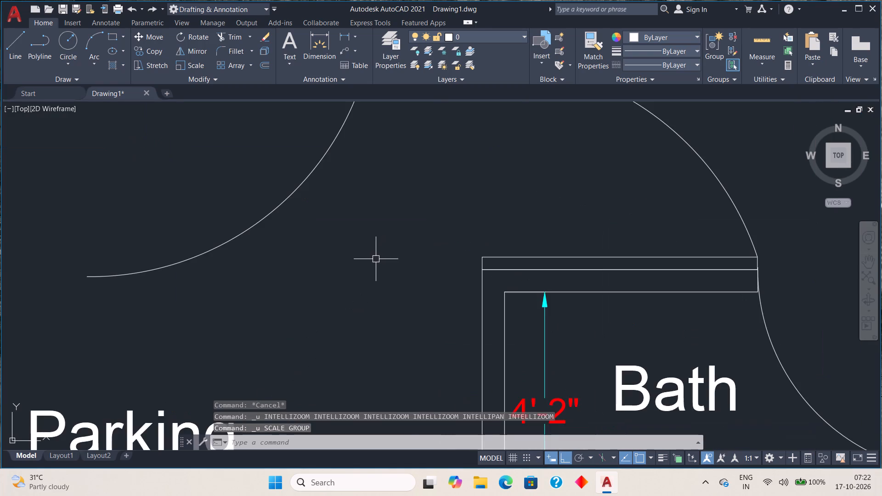
Stretch both wall face lines above the Parking entrance opening about 1' downward, past the top of the door arc.
{"action": "scroll", "coordinate": [382, 252], "scroll_direction": "down", "scroll_amount": 4}
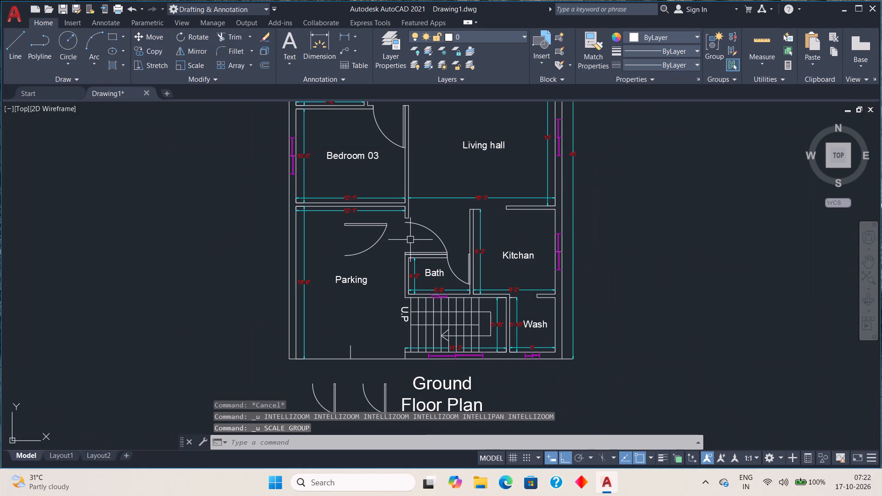
{"action": "scroll", "coordinate": [429, 231], "scroll_direction": "up", "scroll_amount": 2}
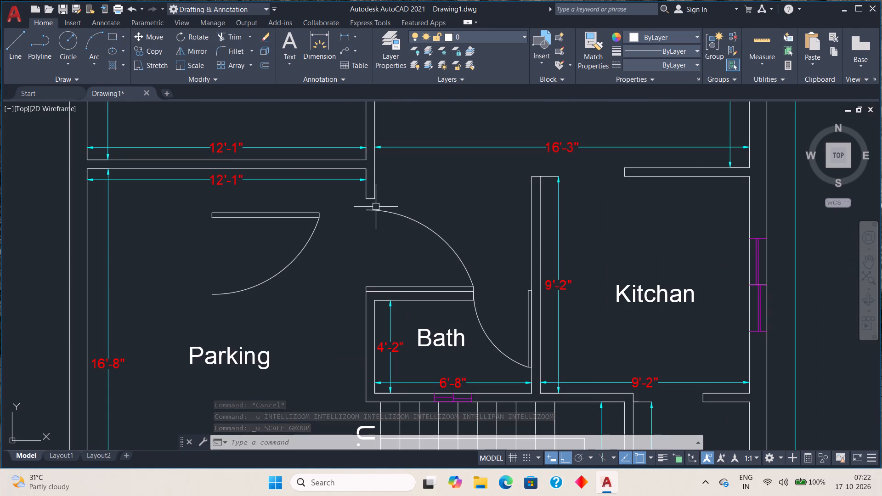
{"action": "left_click", "coordinate": [368, 197]}
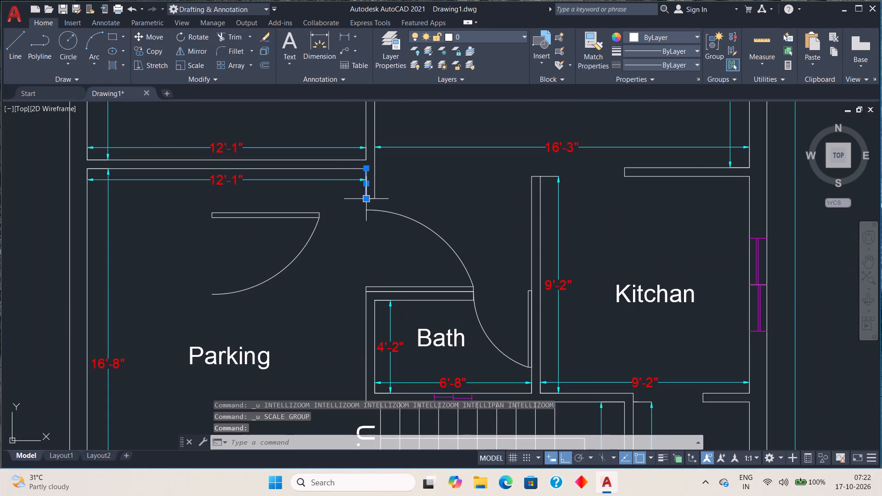
{"action": "left_click", "coordinate": [363, 199]}
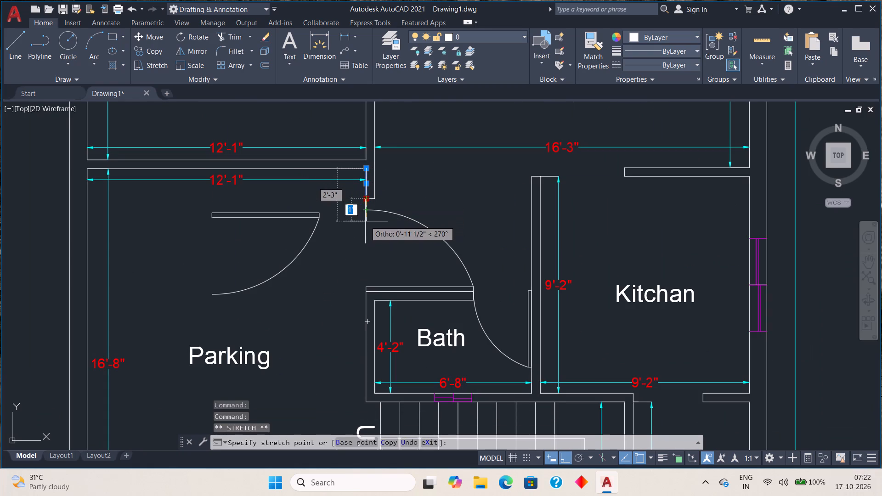
{"action": "left_click", "coordinate": [365, 222]}
{"action": "key", "text": "Escape"}
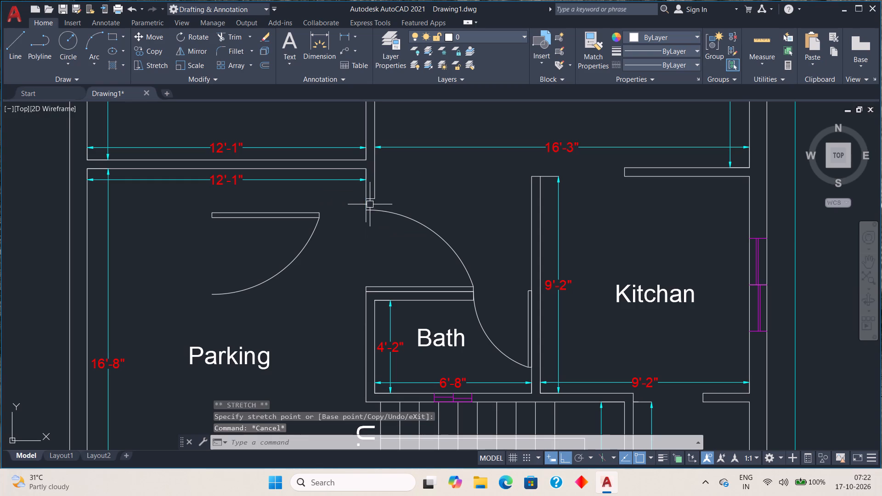
{"action": "left_click", "coordinate": [376, 190]}
{"action": "left_click", "coordinate": [376, 198]}
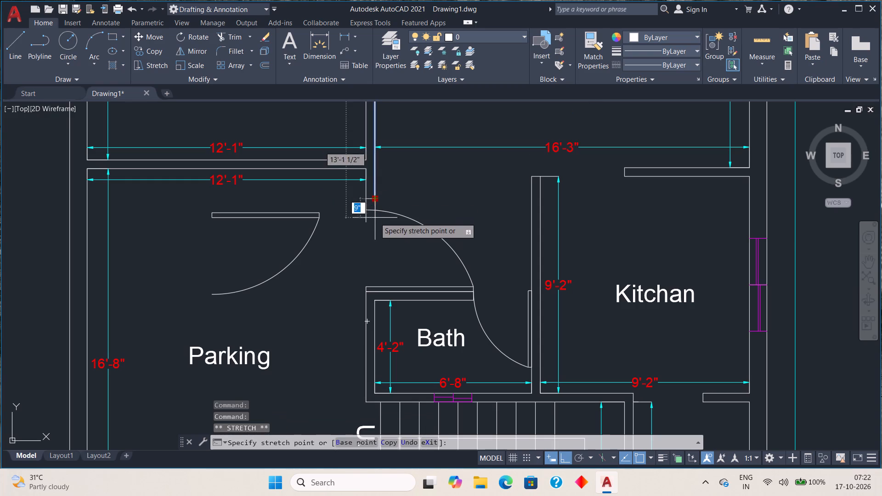
{"action": "left_click", "coordinate": [376, 223]}
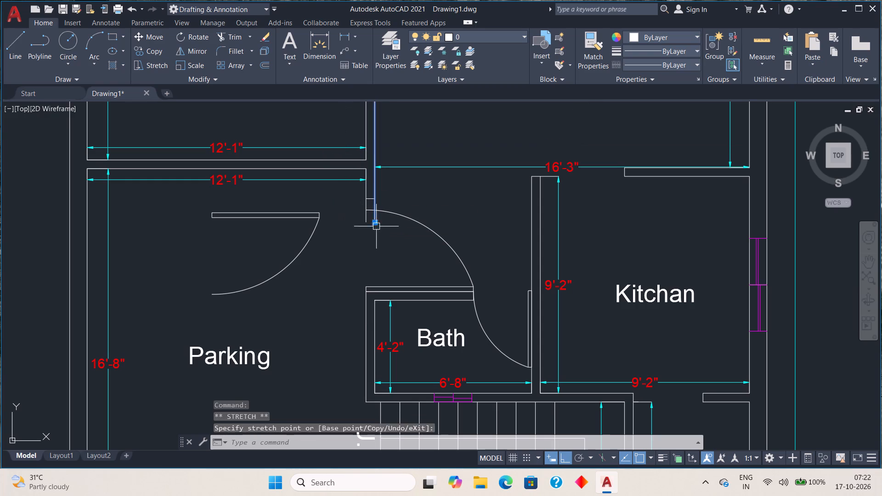
{"action": "key", "text": "Escape"}
Stretch both ends of the wall's short end line down to the endpoints of the lengthened wall face lines.
{"action": "scroll", "coordinate": [371, 205], "scroll_direction": "up", "scroll_amount": 3}
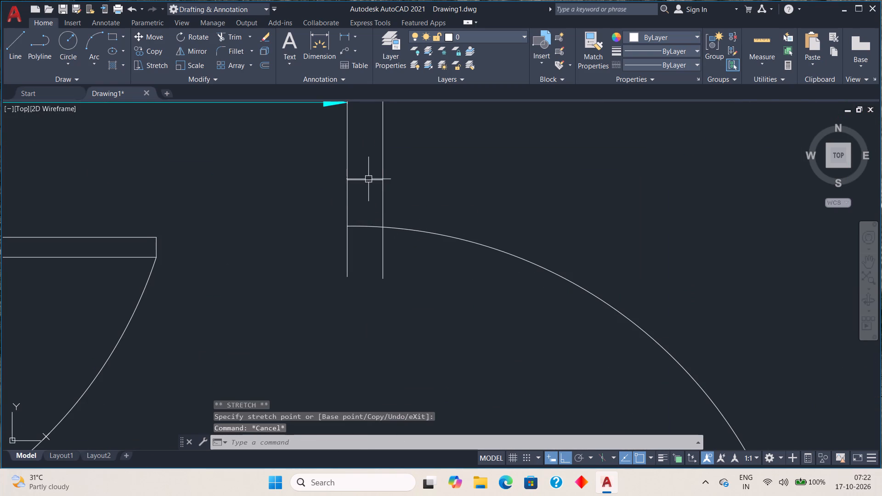
{"action": "left_click", "coordinate": [368, 180]}
{"action": "left_click", "coordinate": [383, 177]}
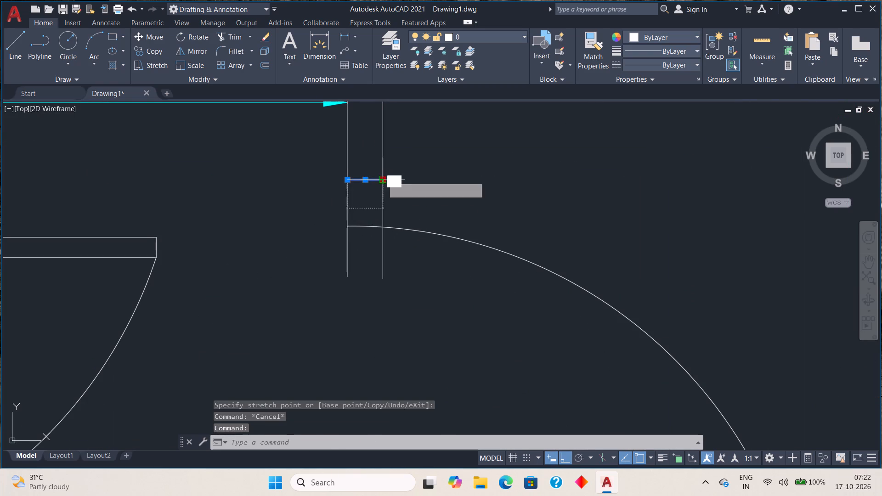
{"action": "left_click", "coordinate": [383, 273]}
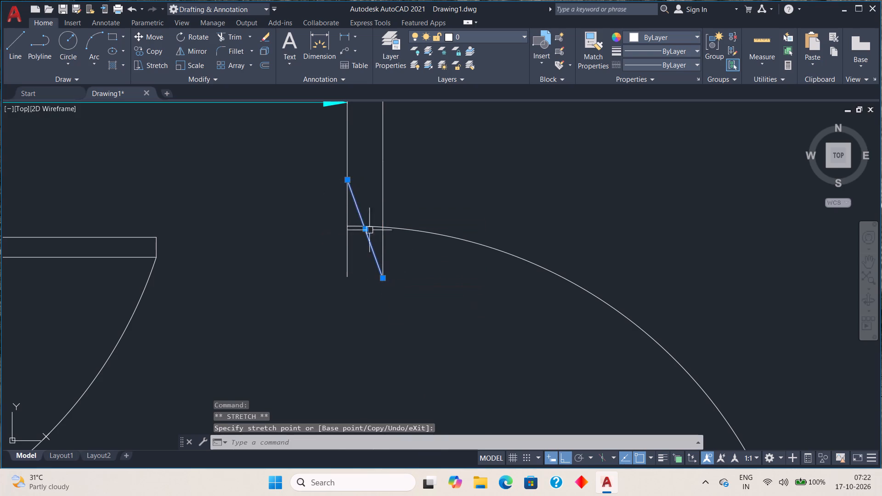
{"action": "left_click", "coordinate": [345, 177]}
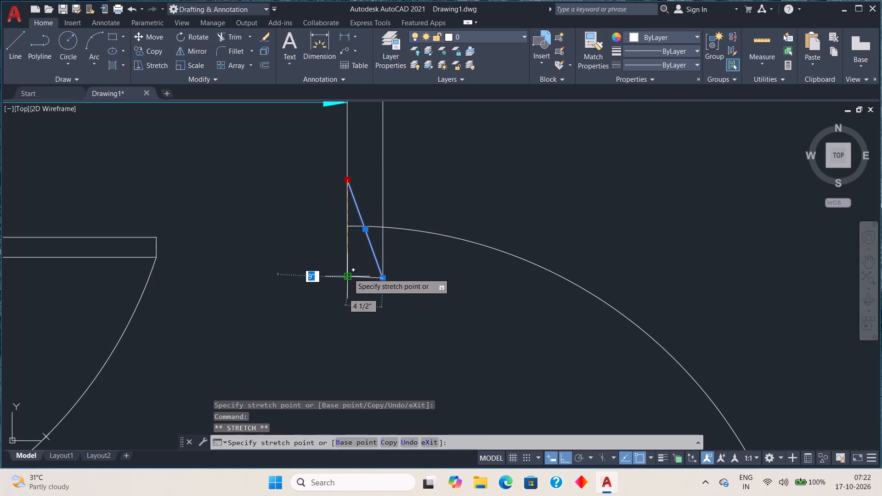
{"action": "left_click", "coordinate": [348, 273]}
{"action": "scroll", "coordinate": [395, 268], "scroll_direction": "up", "scroll_amount": 3}
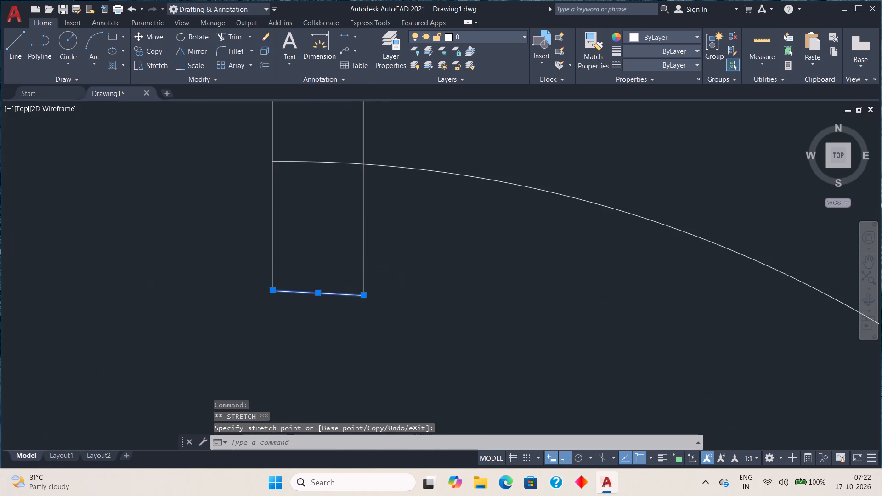
{"action": "middle_click_drag", "start_coordinate": [391, 279], "coordinate": [432, 220]}
{"action": "scroll", "coordinate": [432, 221], "scroll_direction": "down", "scroll_amount": 1}
{"action": "key", "text": "Escape"}
Shorten the wall's Living hall side face line slightly and stretch the end line's adjoining end up to its endpoint.
{"action": "scroll", "coordinate": [431, 223], "scroll_direction": "down", "scroll_amount": 2}
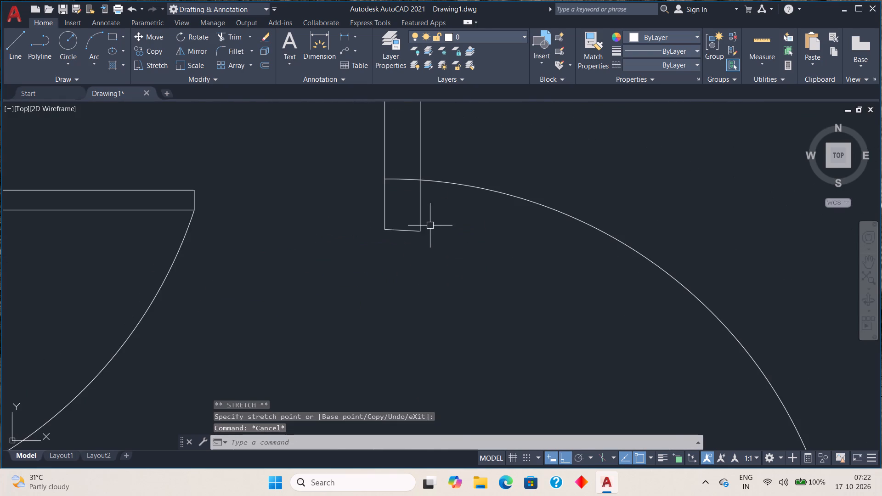
{"action": "scroll", "coordinate": [425, 236], "scroll_direction": "down", "scroll_amount": 1}
{"action": "middle_click_drag", "start_coordinate": [432, 253], "coordinate": [430, 238]}
{"action": "scroll", "coordinate": [429, 211], "scroll_direction": "up", "scroll_amount": 1}
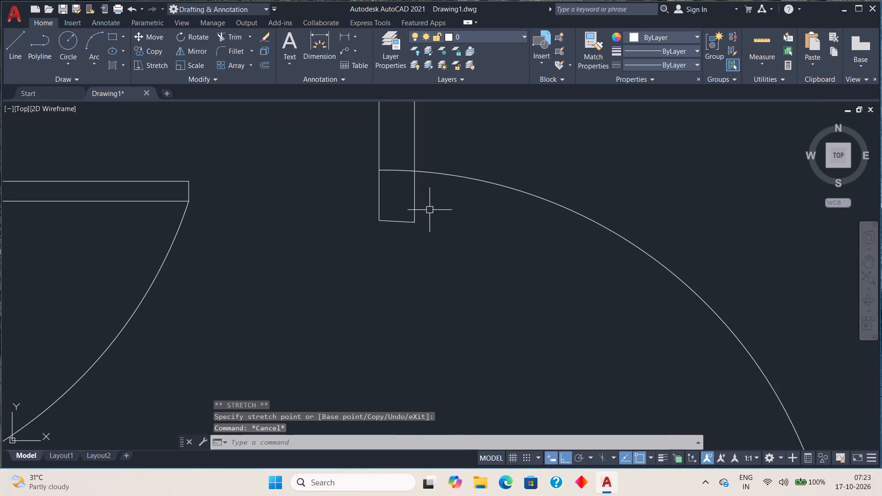
{"action": "scroll", "coordinate": [430, 209], "scroll_direction": "up", "scroll_amount": 1}
{"action": "left_click", "coordinate": [405, 224]}
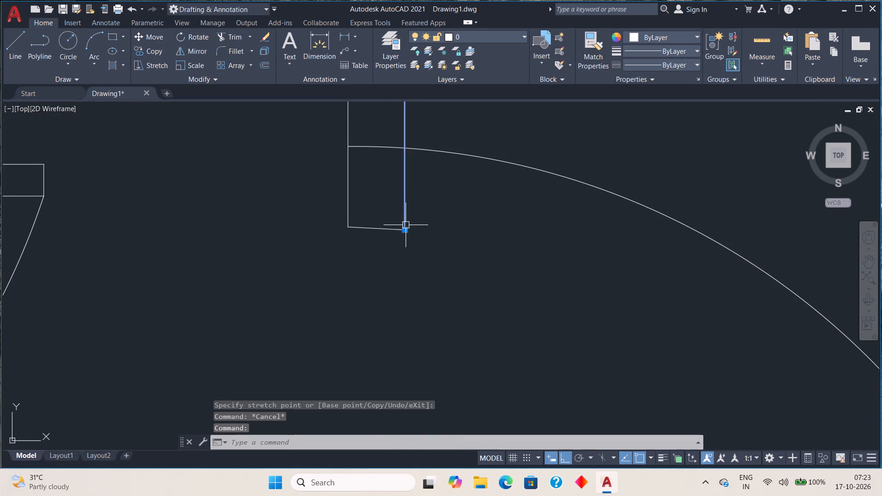
{"action": "left_click", "coordinate": [406, 230]}
{"action": "left_click", "coordinate": [406, 224]}
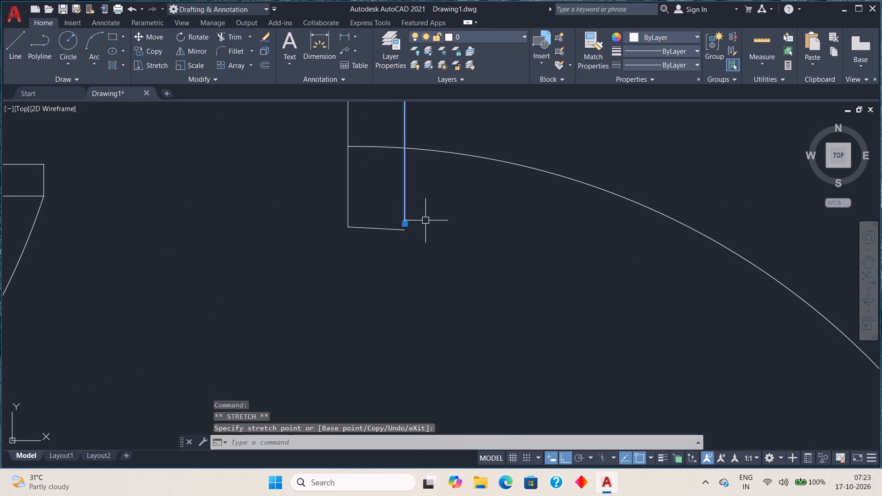
{"action": "key", "text": "Escape"}
{"action": "left_click", "coordinate": [399, 229]}
{"action": "left_click", "coordinate": [404, 229]}
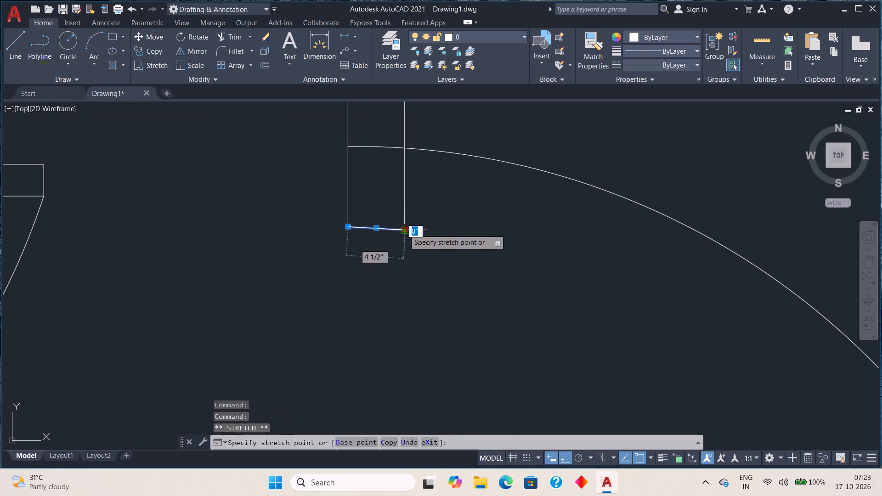
{"action": "left_click", "coordinate": [404, 223]}
{"action": "key", "text": "Escape"}
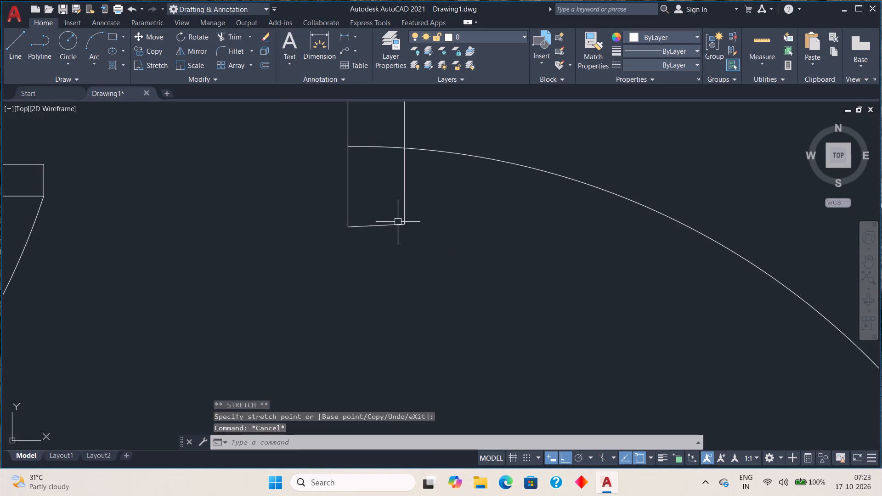
Scale the Parking entrance door down about its hinge corner to a distance of about 1'-11", bringing its arc just below the wall end.
{"action": "scroll", "coordinate": [412, 212], "scroll_direction": "down", "scroll_amount": 1}
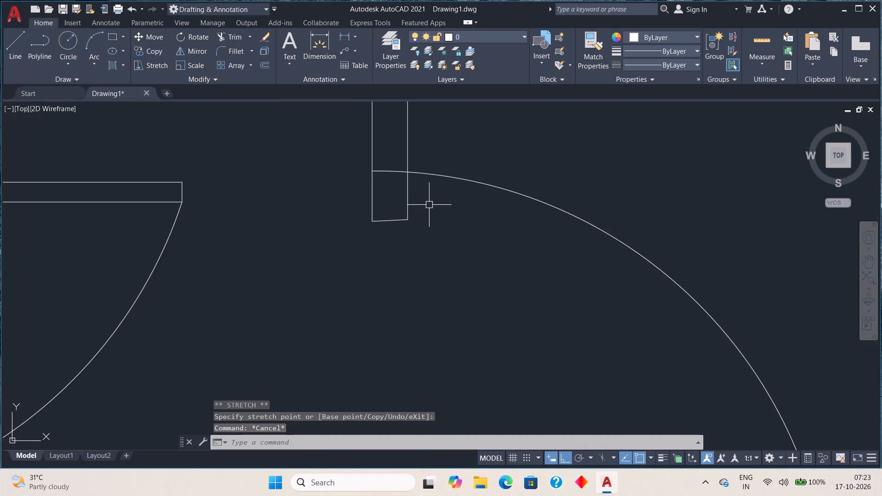
{"action": "scroll", "coordinate": [429, 203], "scroll_direction": "down", "scroll_amount": 3}
{"action": "middle_click_drag", "start_coordinate": [431, 228], "coordinate": [425, 241]}
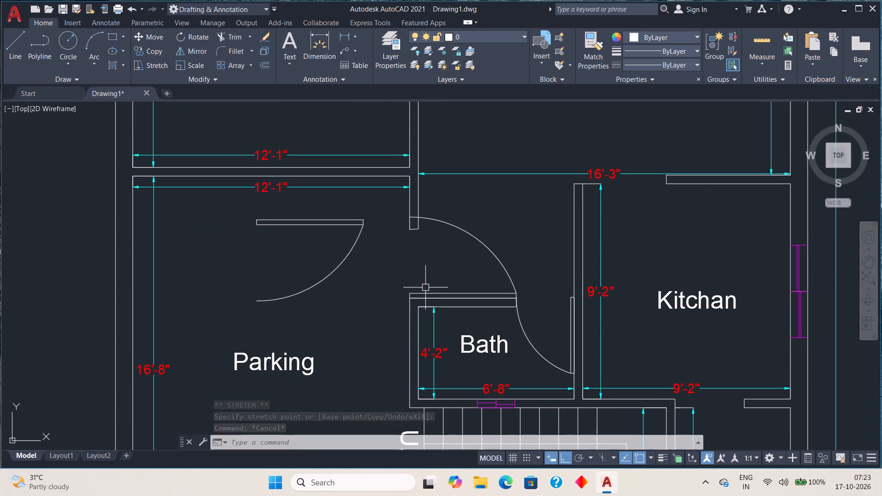
{"action": "left_click", "coordinate": [424, 292]}
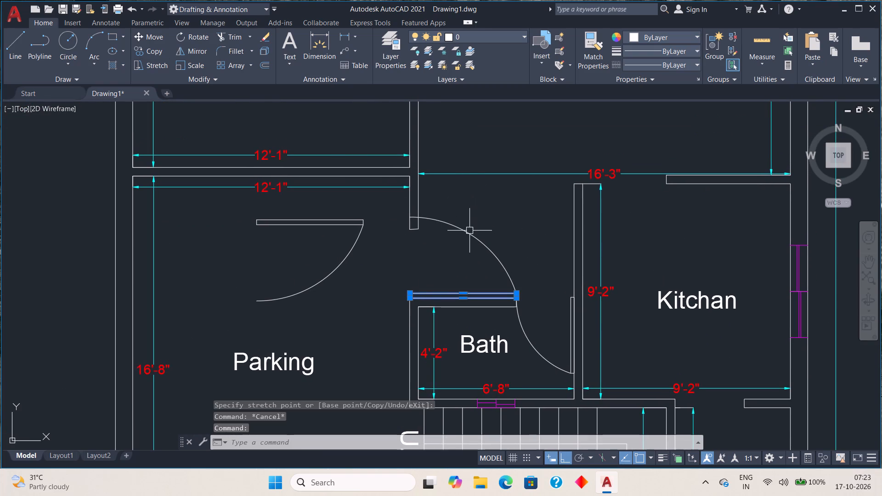
{"action": "left_click", "coordinate": [469, 230]}
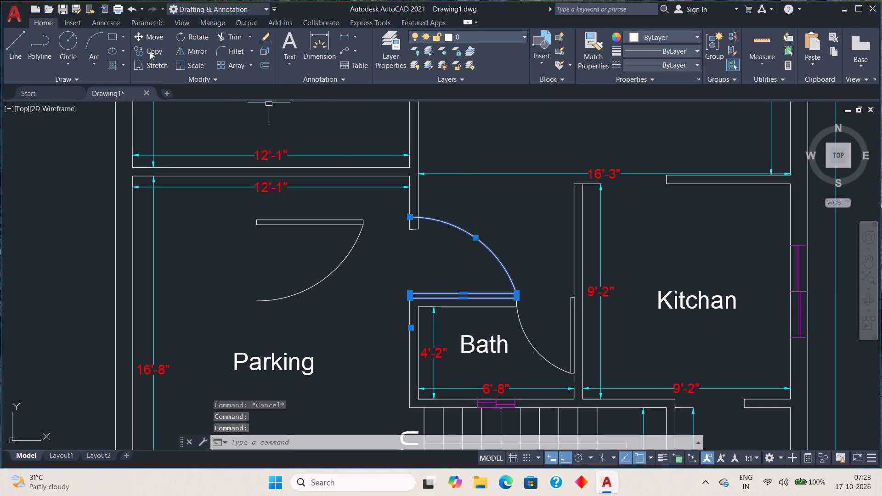
{"action": "left_click", "coordinate": [204, 67]}
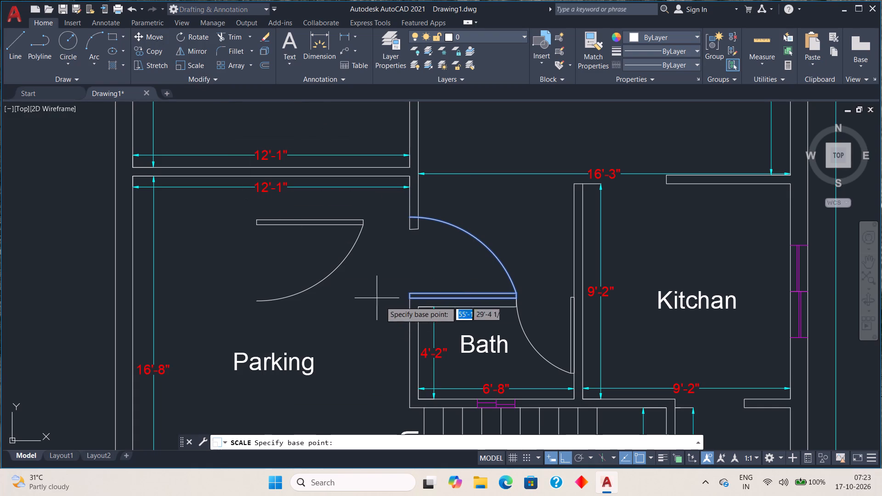
{"action": "left_click", "coordinate": [409, 300]}
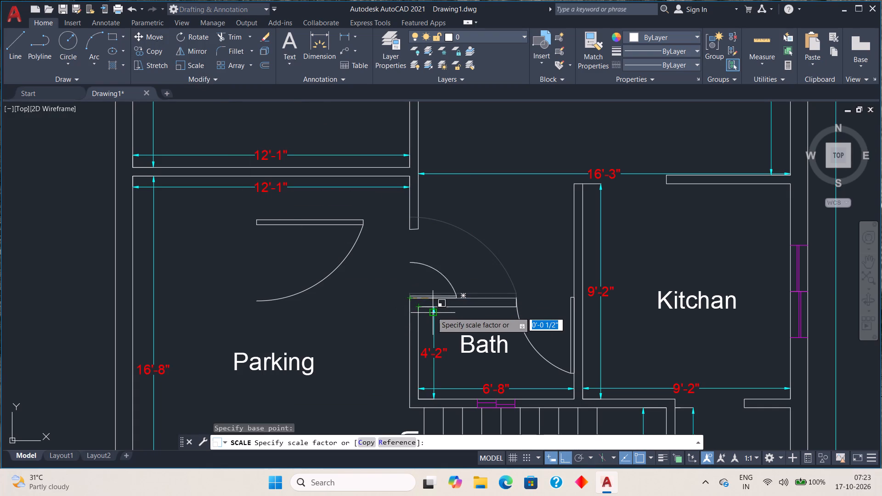
{"action": "left_click", "coordinate": [454, 283]}
{"action": "key", "text": "Escape"}
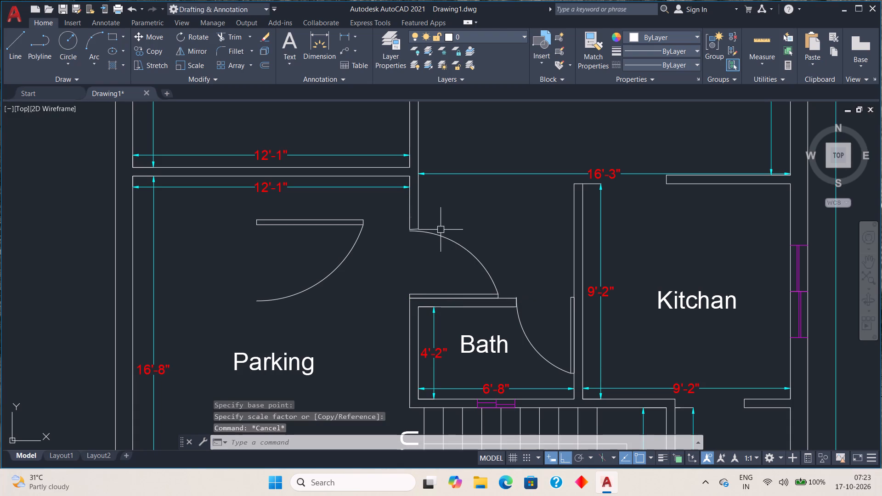
Stretch both wall face lines above the Parking entrance opening slightly downward to meet the door arc.
{"action": "scroll", "coordinate": [415, 217], "scroll_direction": "up", "scroll_amount": 3}
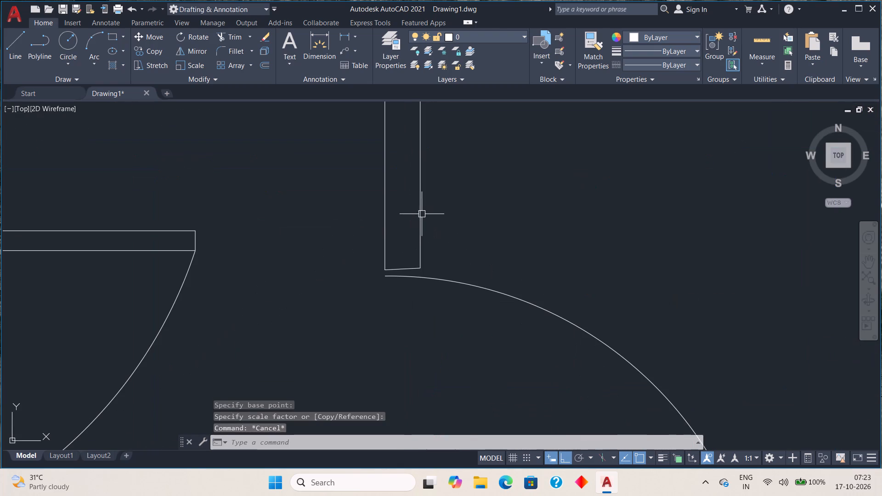
{"action": "left_click", "coordinate": [384, 253]}
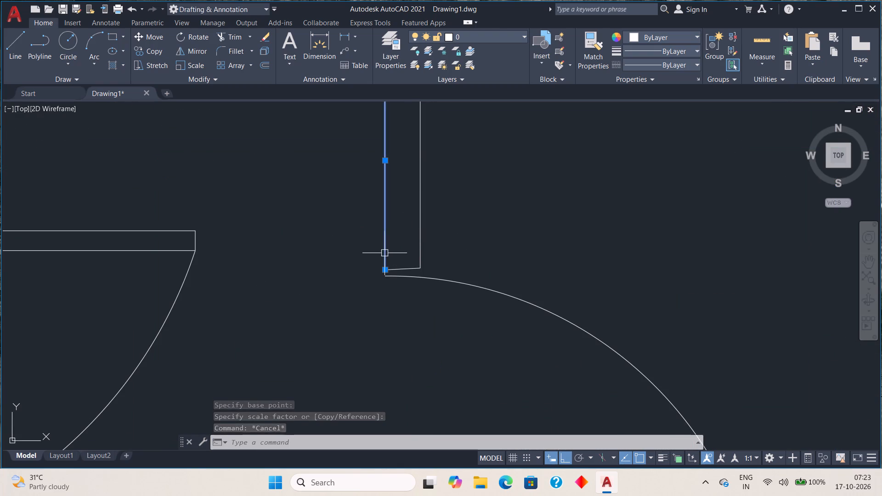
{"action": "left_click", "coordinate": [385, 270]}
{"action": "left_click", "coordinate": [386, 276]}
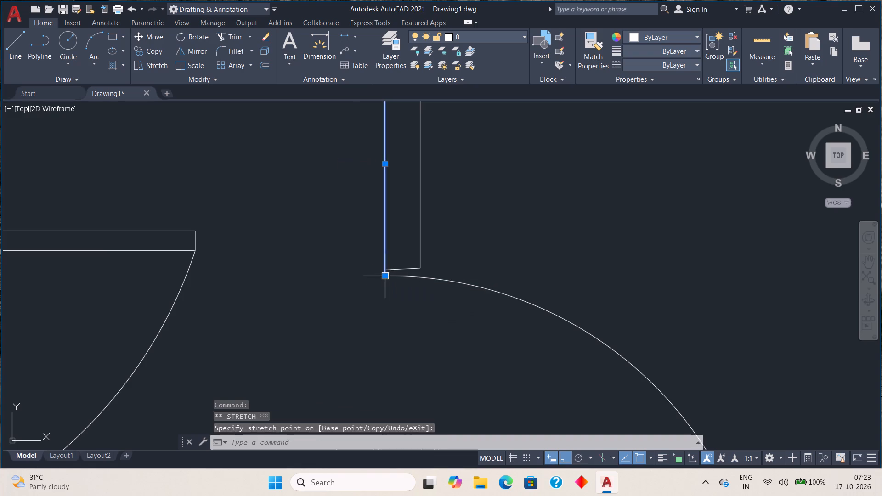
{"action": "key", "text": "Escape"}
{"action": "left_click", "coordinate": [421, 236]}
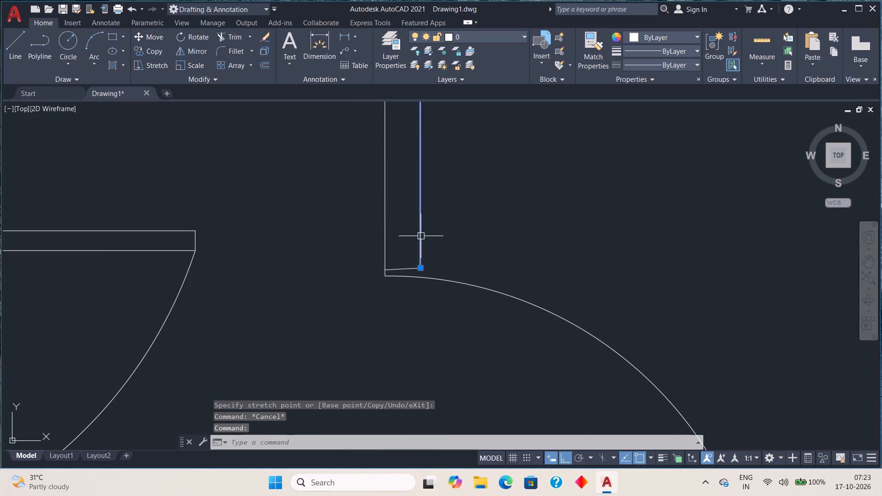
{"action": "left_click", "coordinate": [421, 269]}
{"action": "left_click", "coordinate": [421, 276]}
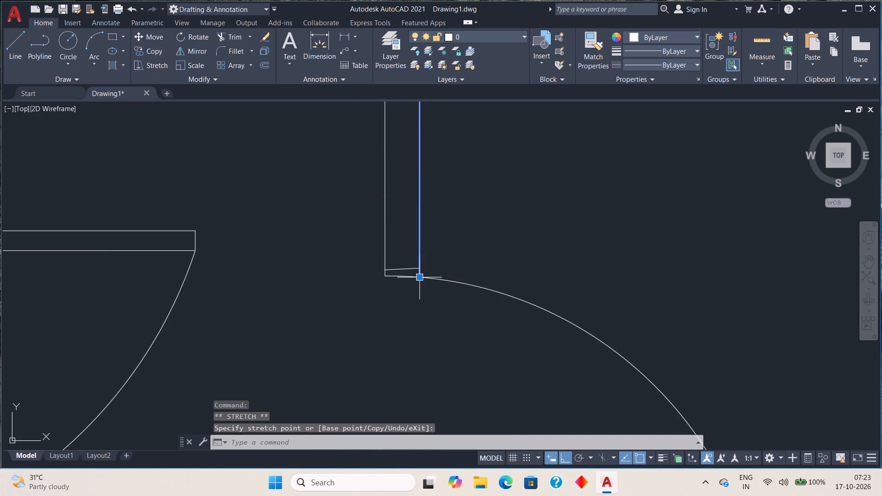
{"action": "key", "text": "Escape"}
Stretch both ends of the wall's short end line down to the endpoints of the lengthened face lines.
{"action": "left_click", "coordinate": [409, 270]}
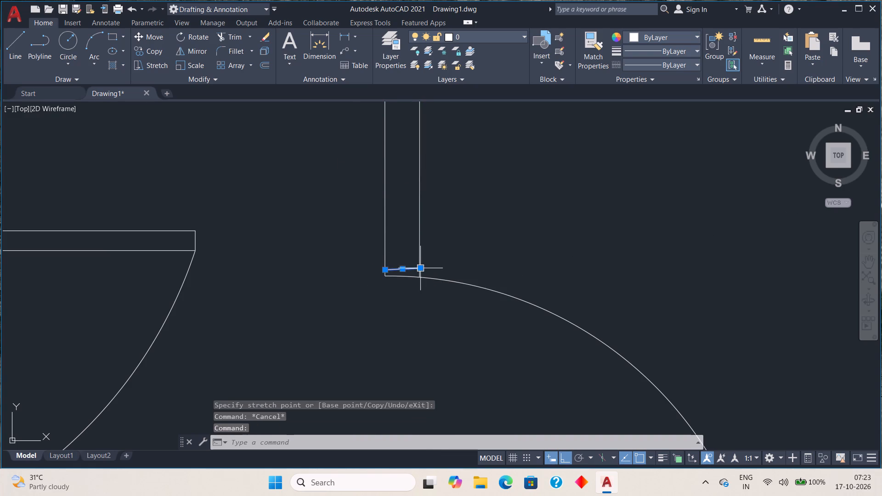
{"action": "left_click", "coordinate": [419, 265]}
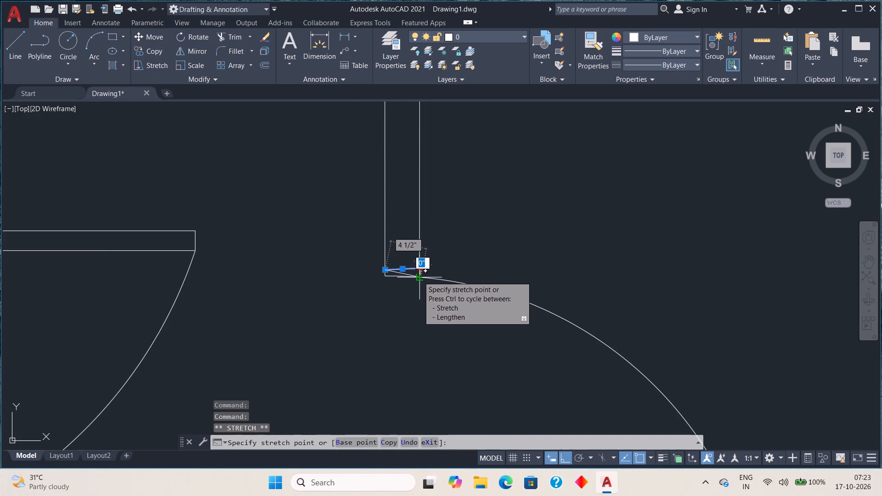
{"action": "left_click", "coordinate": [418, 276]}
{"action": "left_click", "coordinate": [387, 270]}
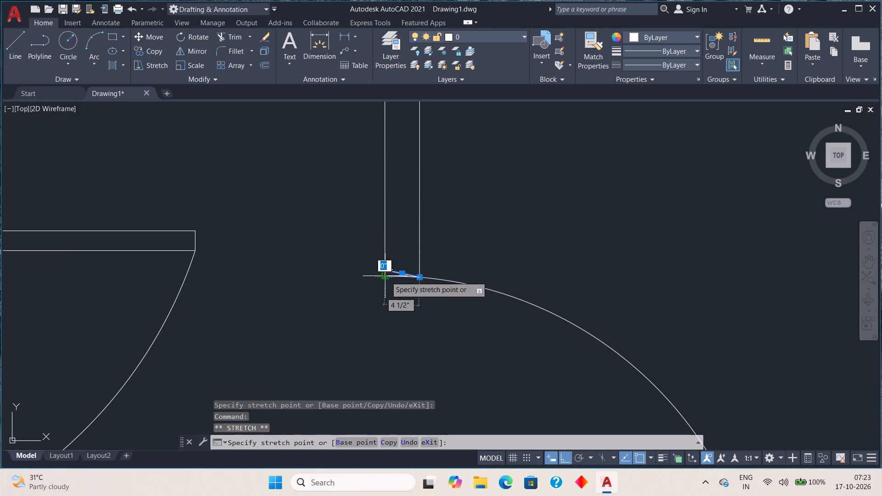
{"action": "left_click", "coordinate": [386, 276]}
{"action": "key", "text": "Escape"}
Mirror the westernmost spare door below the plan across a vertical line west of the building, keeping the source door.
{"action": "scroll", "coordinate": [405, 288], "scroll_direction": "down", "scroll_amount": 4}
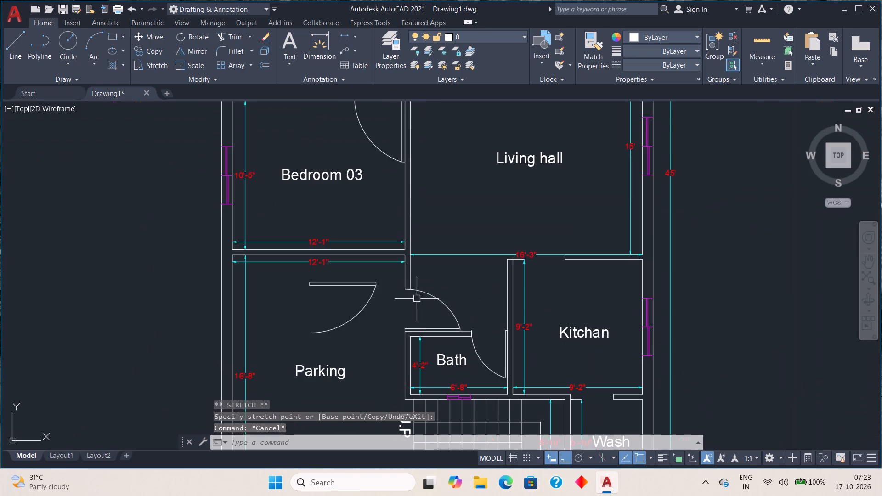
{"action": "middle_click_drag", "start_coordinate": [444, 297], "coordinate": [432, 264]}
{"action": "middle_click_drag", "start_coordinate": [438, 276], "coordinate": [437, 208]}
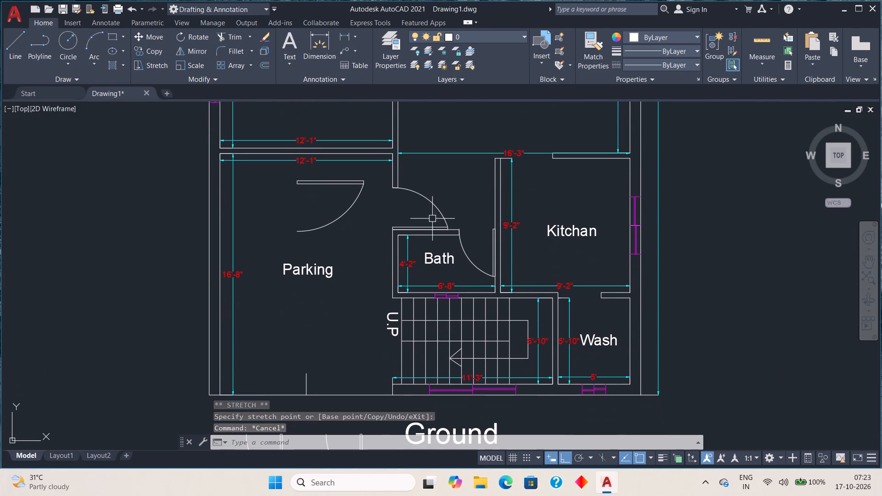
{"action": "middle_click_drag", "start_coordinate": [450, 274], "coordinate": [418, 256]}
{"action": "scroll", "coordinate": [418, 256], "scroll_direction": "down", "scroll_amount": 1}
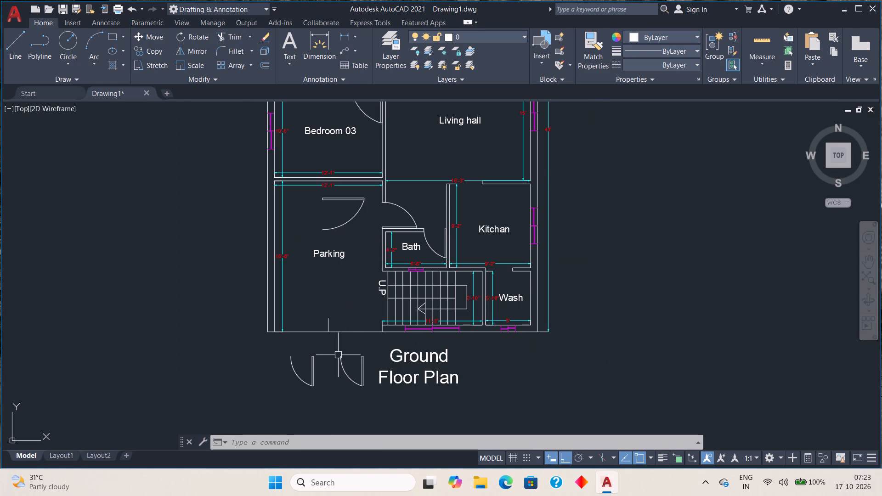
{"action": "left_click", "coordinate": [263, 348]}
{"action": "left_click", "coordinate": [343, 405]}
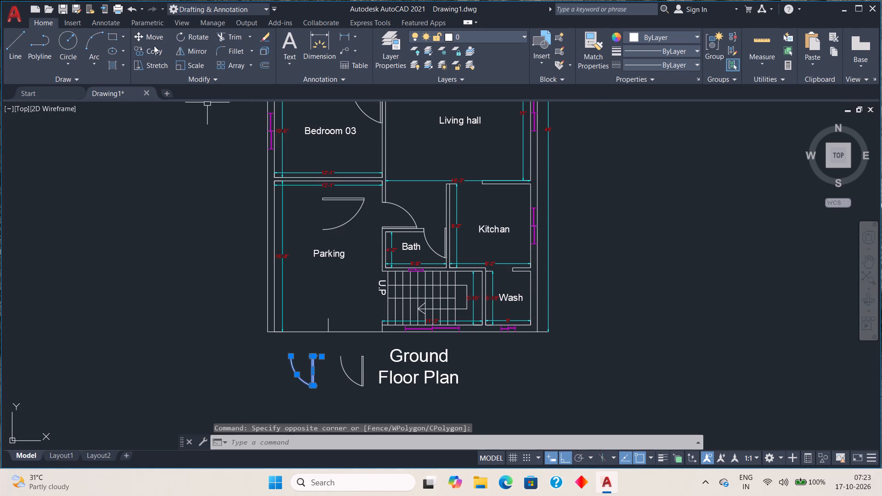
{"action": "left_click", "coordinate": [188, 52]}
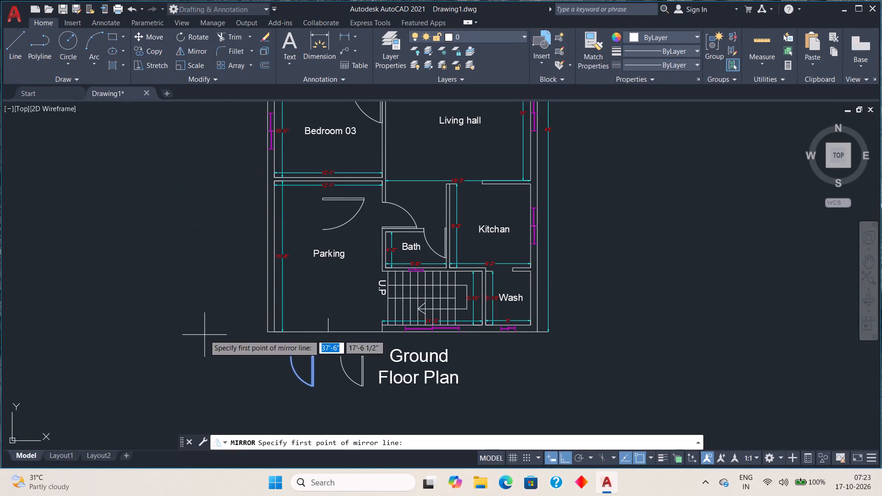
{"action": "left_click", "coordinate": [205, 334]}
{"action": "left_click", "coordinate": [204, 372]}
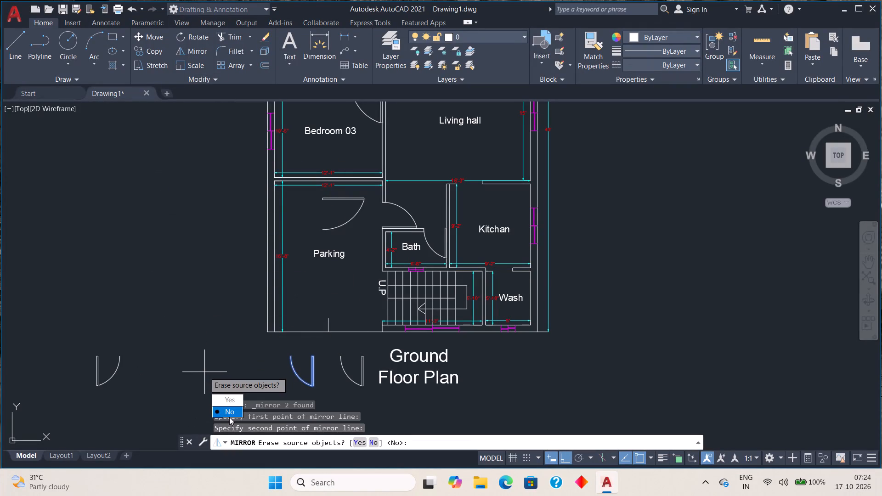
{"action": "left_click_drag", "start_coordinate": [229, 414], "coordinate": [203, 369]}
Move the mirrored door by the outer top corner of its leaf to the wall corner at the opening between Kitchan and Wash.
{"action": "left_click", "coordinate": [63, 350]}
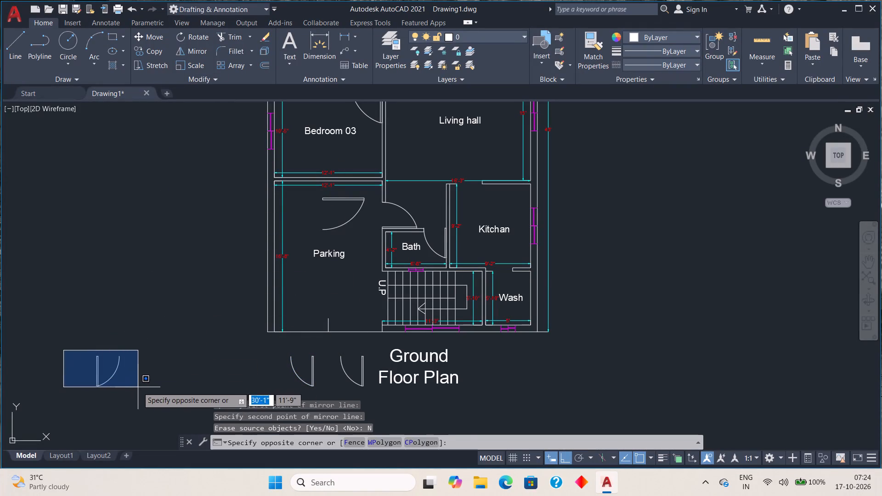
{"action": "left_click", "coordinate": [139, 389]}
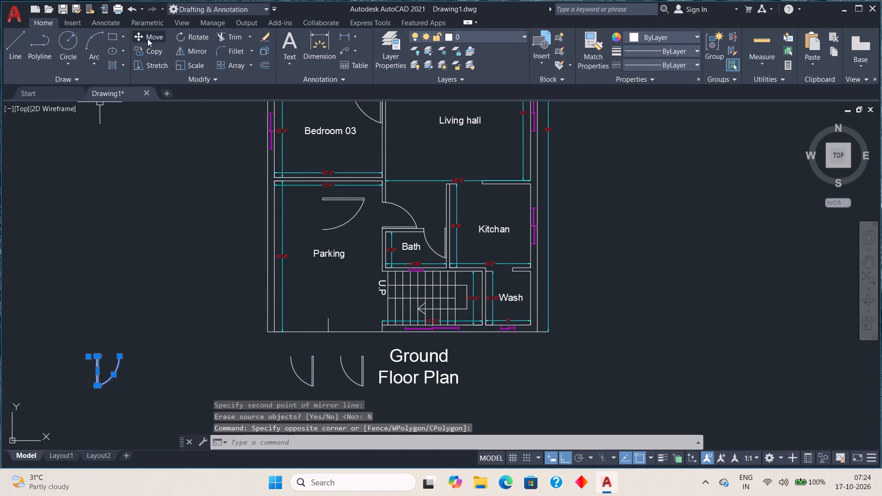
{"action": "left_click", "coordinate": [147, 38]}
{"action": "scroll", "coordinate": [97, 367], "scroll_direction": "up", "scroll_amount": 5}
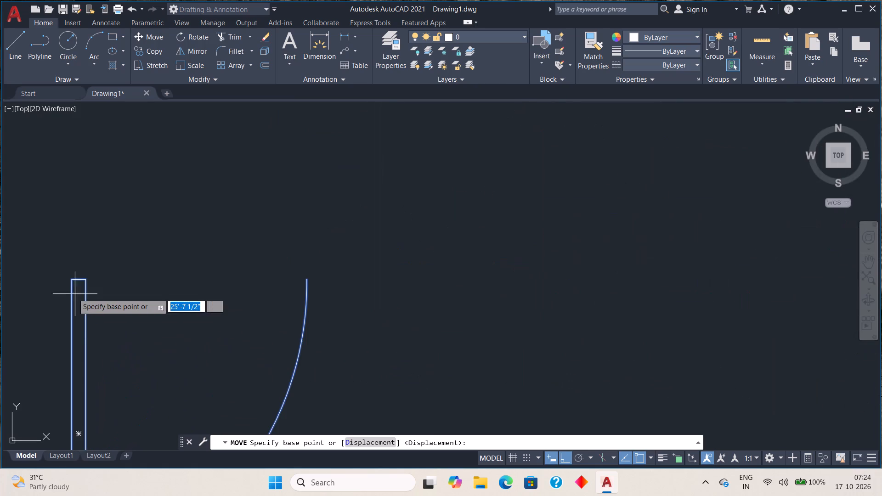
{"action": "left_click", "coordinate": [68, 278]}
{"action": "scroll", "coordinate": [437, 208], "scroll_direction": "down", "scroll_amount": 2}
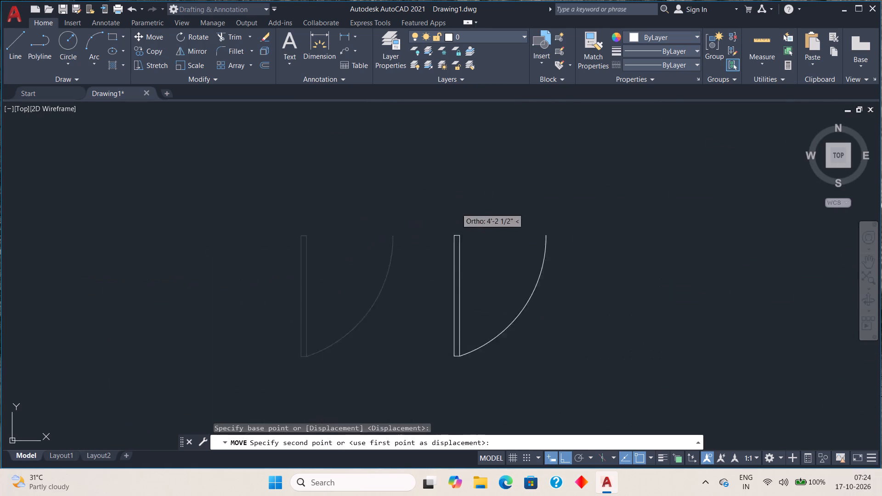
{"action": "scroll", "coordinate": [457, 208], "scroll_direction": "down", "scroll_amount": 1}
{"action": "scroll", "coordinate": [561, 209], "scroll_direction": "down", "scroll_amount": 3}
{"action": "middle_click_drag", "start_coordinate": [584, 195], "coordinate": [234, 329]}
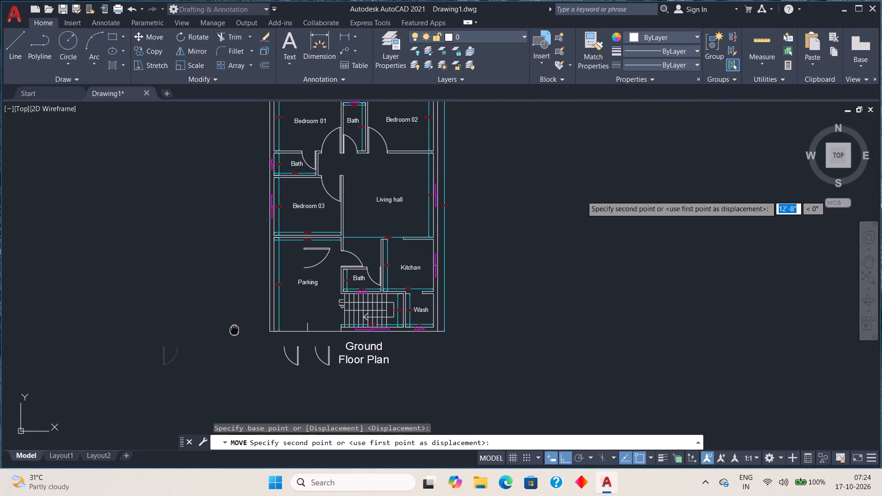
{"action": "middle_click_drag", "start_coordinate": [234, 329], "coordinate": [235, 329]}
{"action": "scroll", "coordinate": [409, 293], "scroll_direction": "up", "scroll_amount": 5}
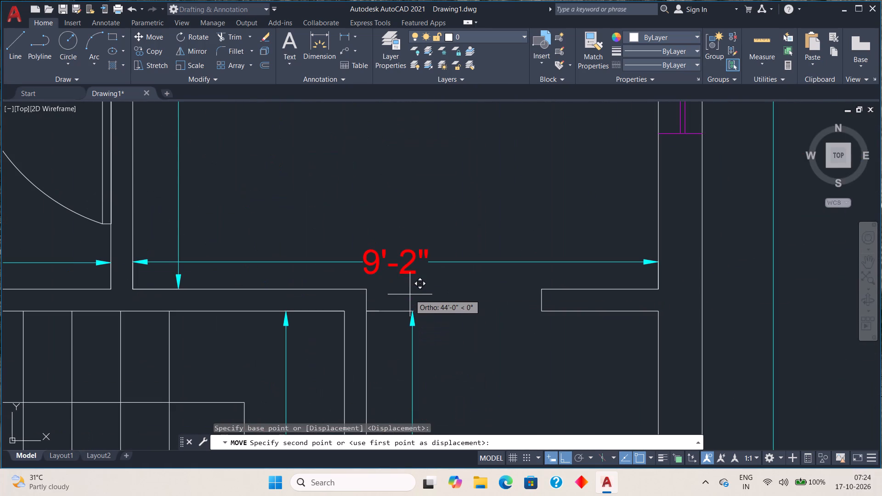
{"action": "left_click", "coordinate": [366, 290]}
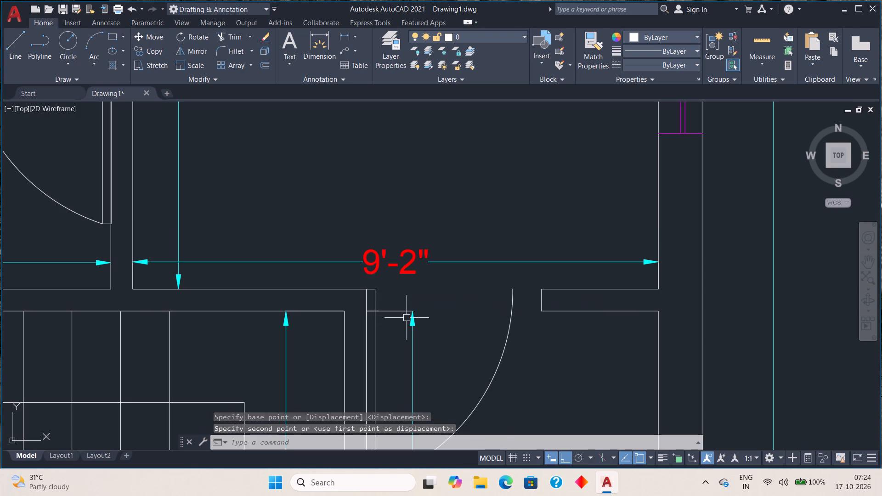
Scale the Wash door up about its hinge corner to a distance of about 1'-11 1/2", so its arc nearly spans the opening.
{"action": "scroll", "coordinate": [412, 316], "scroll_direction": "down", "scroll_amount": 3}
{"action": "middle_click_drag", "start_coordinate": [450, 337], "coordinate": [443, 316]}
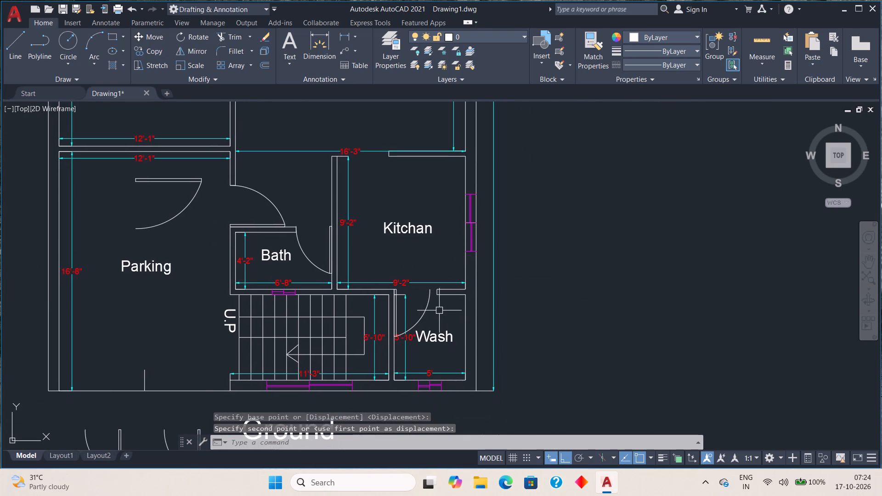
{"action": "scroll", "coordinate": [438, 310], "scroll_direction": "up", "scroll_amount": 2}
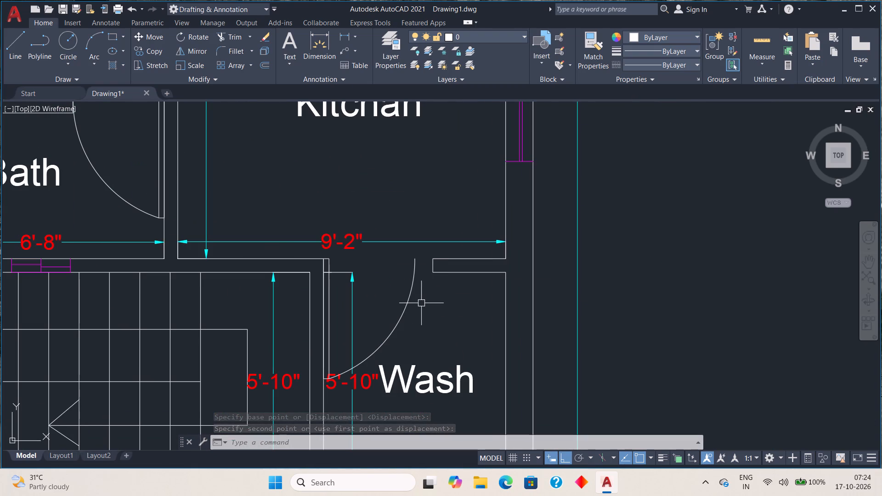
{"action": "left_click", "coordinate": [409, 302]}
{"action": "left_click", "coordinate": [330, 315]}
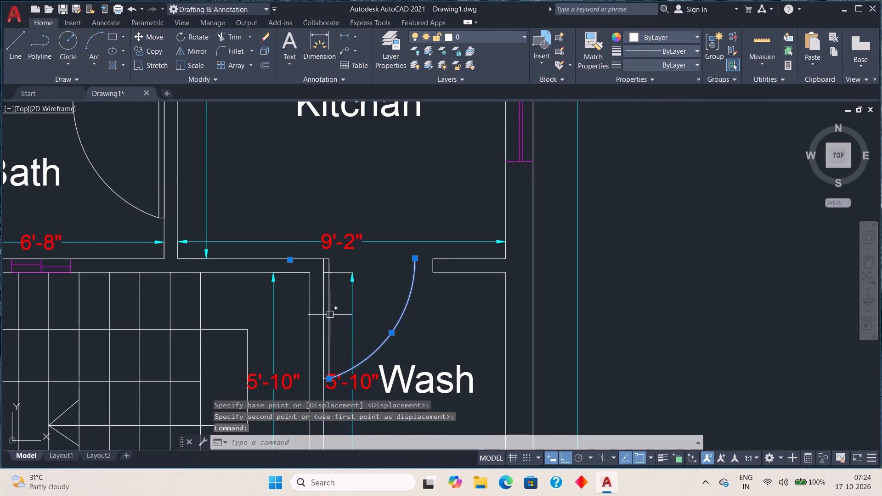
{"action": "left_click", "coordinate": [195, 61]}
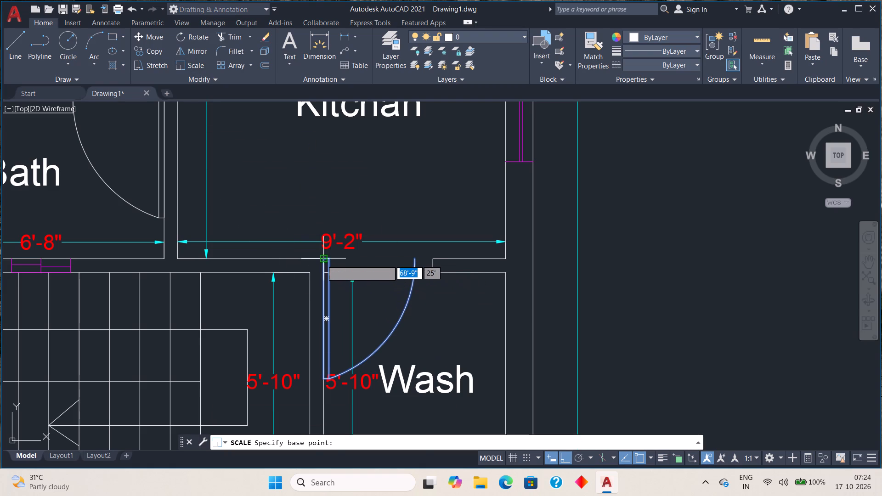
{"action": "left_click", "coordinate": [322, 260]}
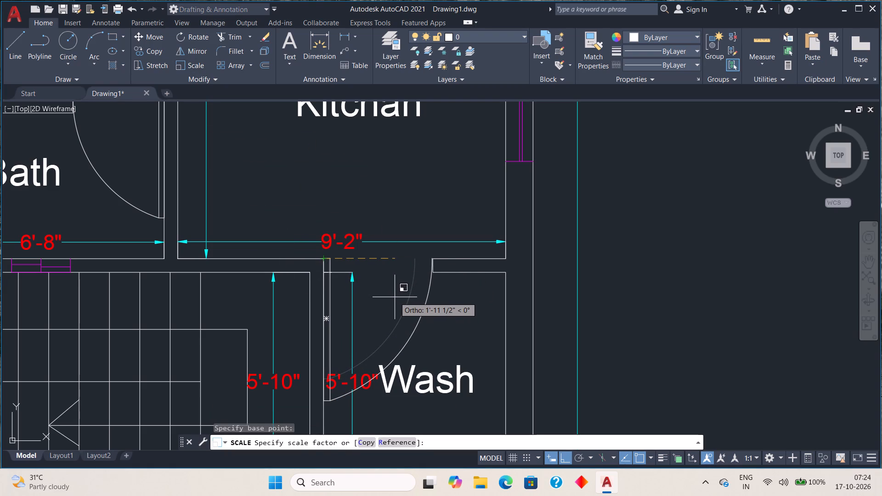
{"action": "left_click", "coordinate": [395, 297]}
{"action": "scroll", "coordinate": [421, 265], "scroll_direction": "up", "scroll_amount": 3}
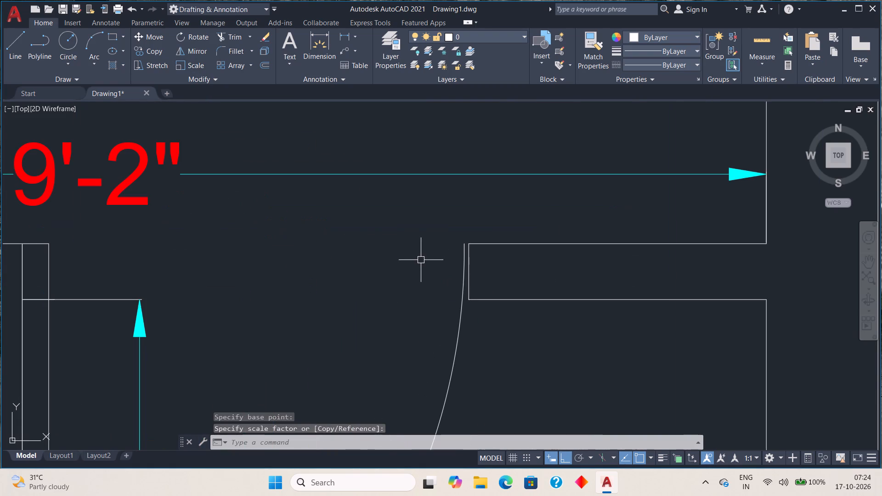
{"action": "scroll", "coordinate": [173, 259], "scroll_direction": "down", "scroll_amount": 1}
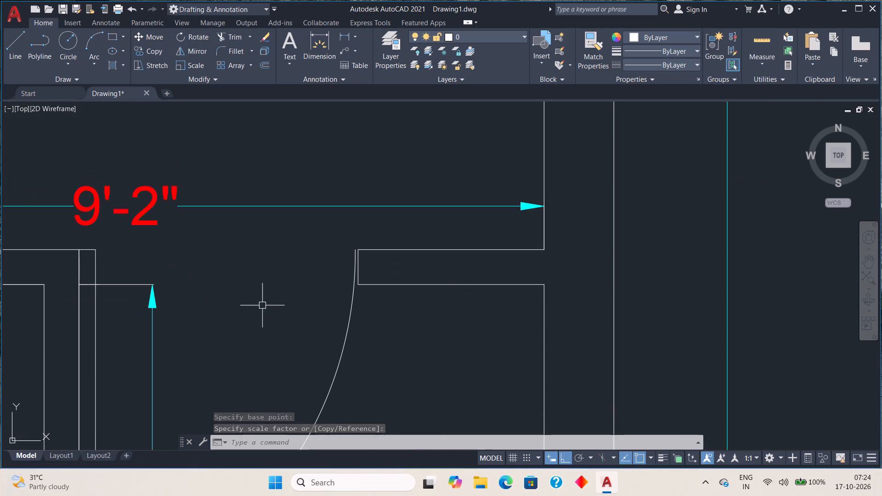
Scale the Wash door about its upper hinge corner again to a distance of 1'-11 1/2", bringing its arc to the opening's far edge.
{"action": "key", "text": "Escape"}
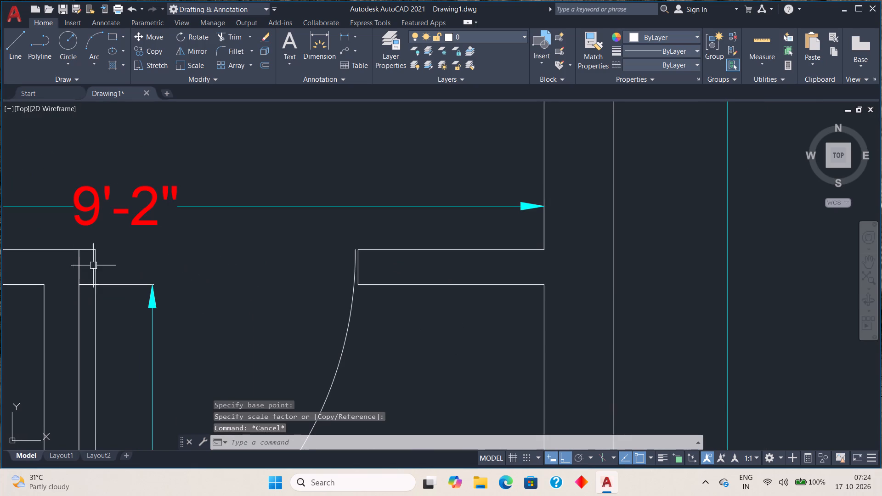
{"action": "left_click", "coordinate": [95, 271]}
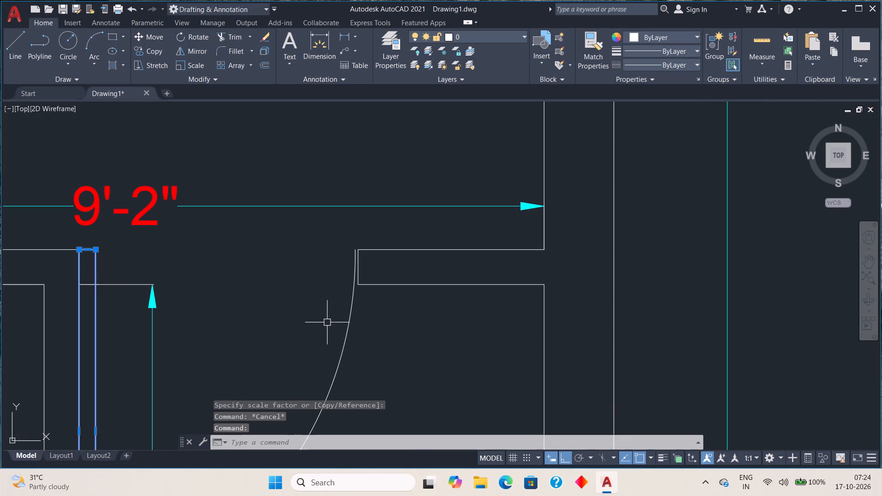
{"action": "left_click", "coordinate": [353, 304]}
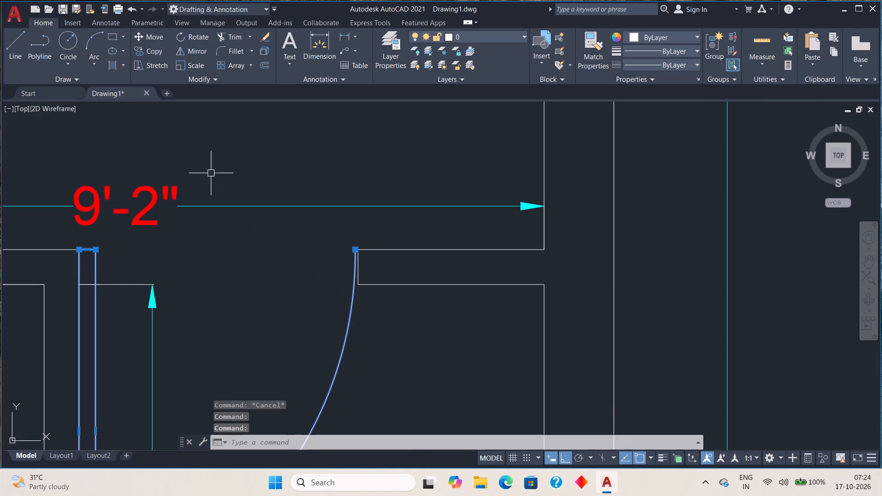
{"action": "left_click", "coordinate": [191, 68]}
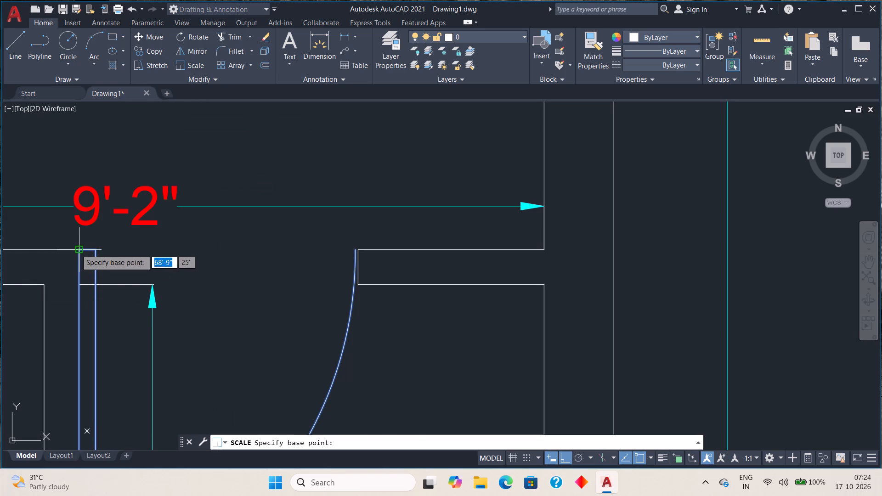
{"action": "left_click", "coordinate": [76, 249]}
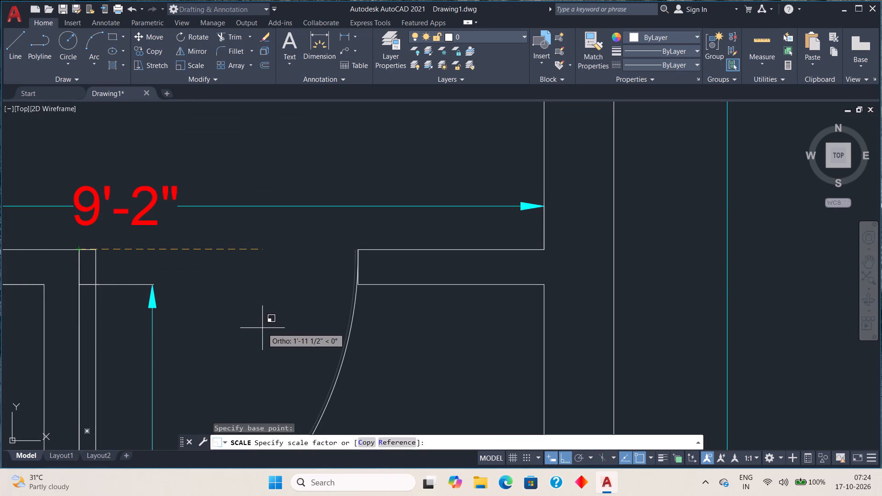
{"action": "left_click", "coordinate": [262, 328]}
Erase the leftover door arc and leaf lying inside the Parking area.
{"action": "scroll", "coordinate": [257, 325], "scroll_direction": "down", "scroll_amount": 4}
{"action": "middle_click_drag", "start_coordinate": [292, 341], "coordinate": [286, 277]}
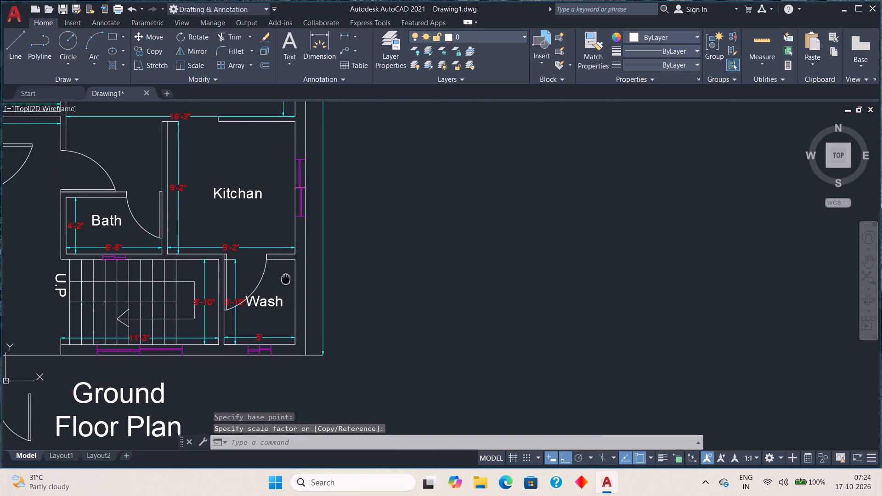
{"action": "middle_click_drag", "start_coordinate": [286, 277], "coordinate": [286, 256]}
{"action": "scroll", "coordinate": [286, 256], "scroll_direction": "down", "scroll_amount": 2}
{"action": "middle_click_drag", "start_coordinate": [278, 227], "coordinate": [284, 274]}
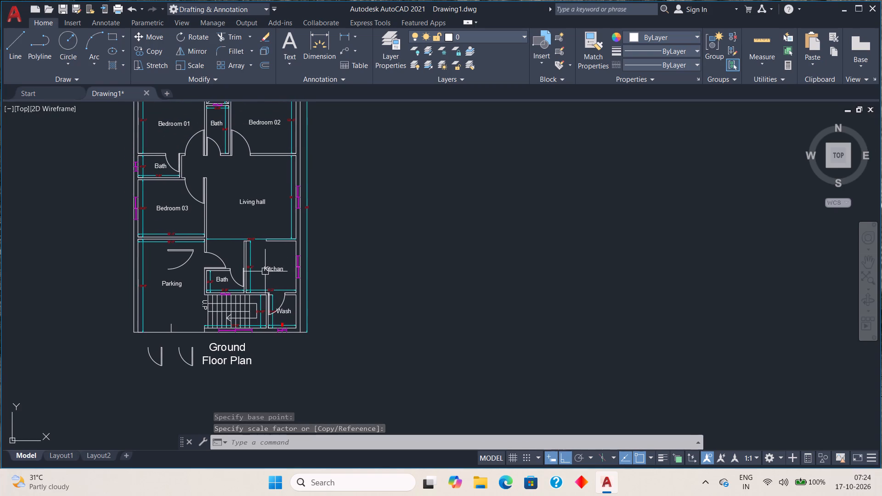
{"action": "scroll", "coordinate": [263, 246], "scroll_direction": "up", "scroll_amount": 2}
{"action": "scroll", "coordinate": [263, 248], "scroll_direction": "down", "scroll_amount": 2}
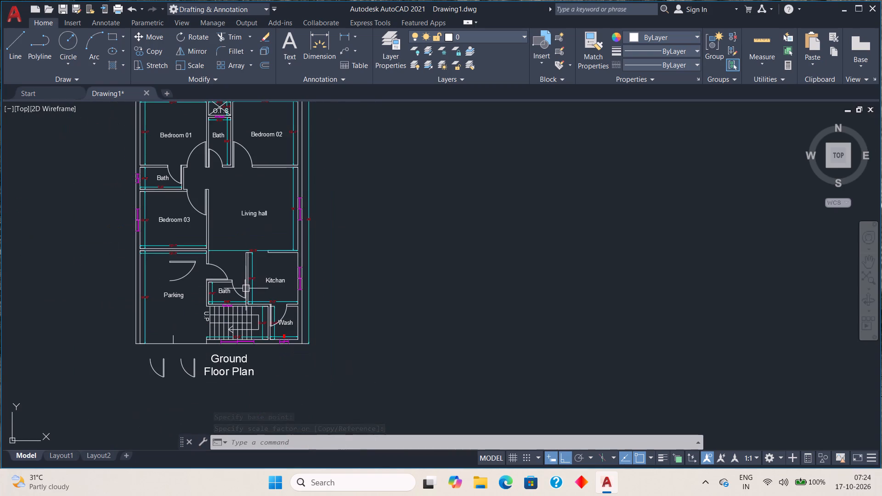
{"action": "middle_click_drag", "start_coordinate": [246, 288], "coordinate": [281, 285]}
{"action": "scroll", "coordinate": [268, 286], "scroll_direction": "up", "scroll_amount": 3}
{"action": "scroll", "coordinate": [268, 285], "scroll_direction": "down", "scroll_amount": 4}
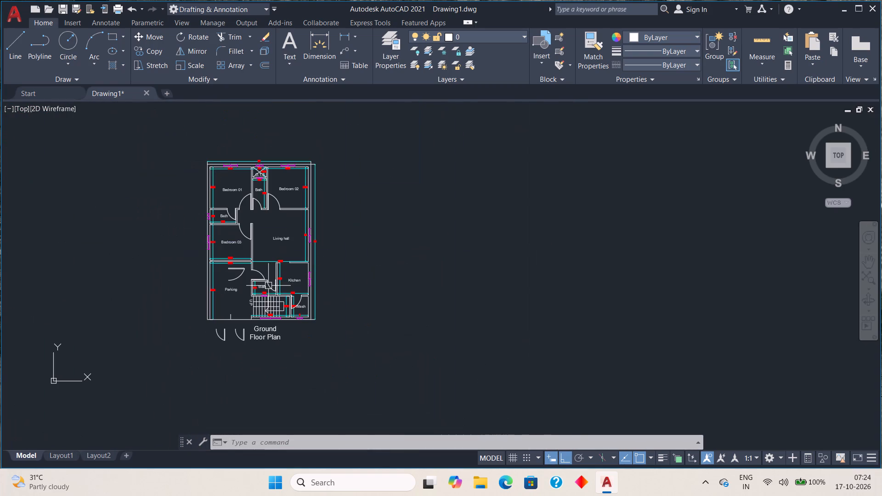
{"action": "middle_click_drag", "start_coordinate": [262, 287], "coordinate": [278, 278]}
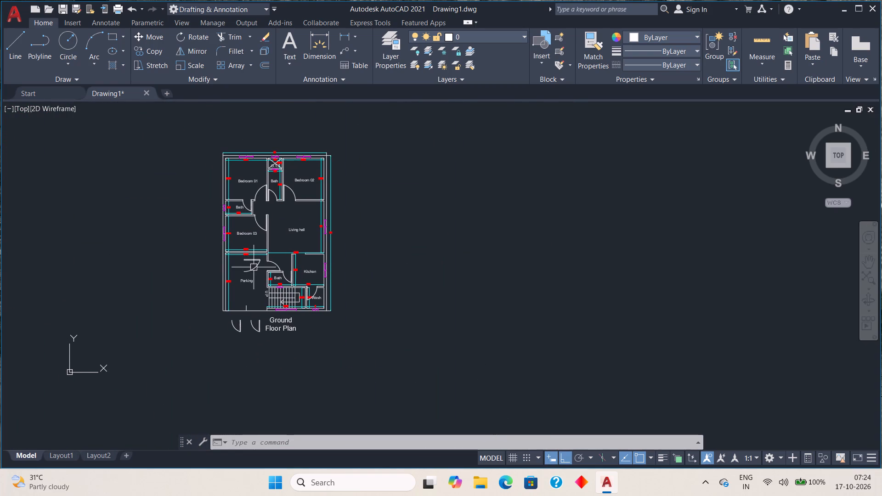
{"action": "left_click", "coordinate": [254, 267]}
{"action": "key", "text": "Delete"}
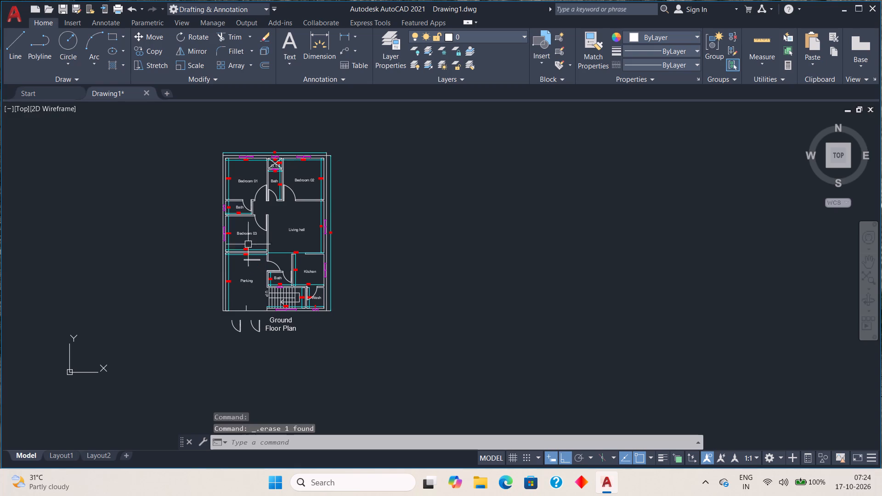
{"action": "scroll", "coordinate": [248, 267], "scroll_direction": "up", "scroll_amount": 3}
{"action": "left_click", "coordinate": [252, 239]}
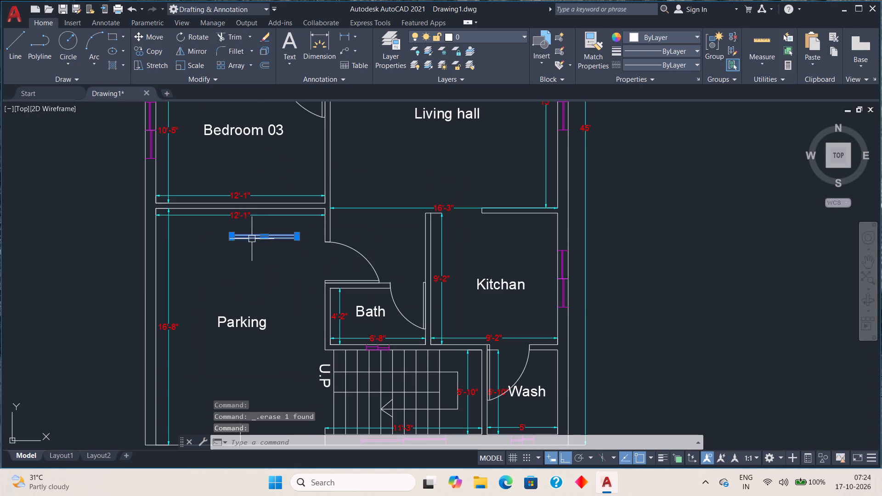
{"action": "key", "text": "Delete"}
Look over the ground floor plan's rooms and door openings, from the bedrooms down to the Parking entrance and spare doors.
{"action": "scroll", "coordinate": [249, 226], "scroll_direction": "down", "scroll_amount": 2}
{"action": "middle_click_drag", "start_coordinate": [248, 207], "coordinate": [247, 214]}
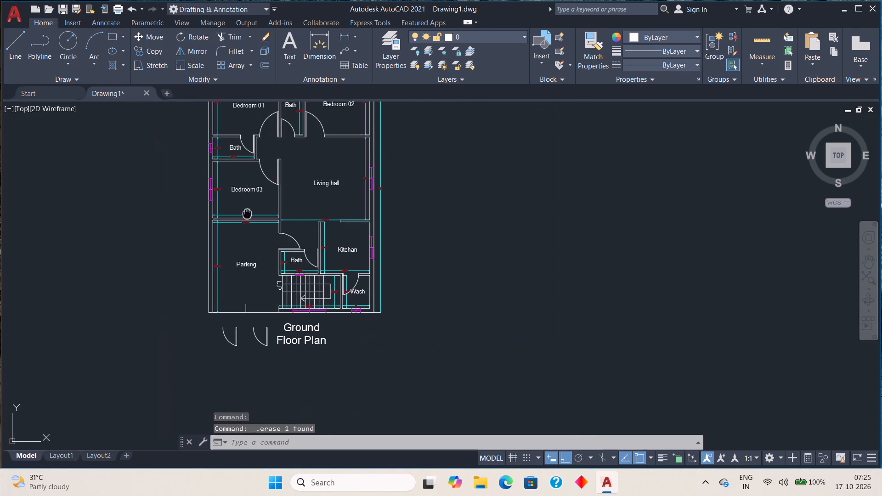
{"action": "middle_click_drag", "start_coordinate": [247, 214], "coordinate": [232, 270]}
{"action": "middle_click_drag", "start_coordinate": [241, 209], "coordinate": [235, 242]}
{"action": "middle_click_drag", "start_coordinate": [222, 223], "coordinate": [217, 243]}
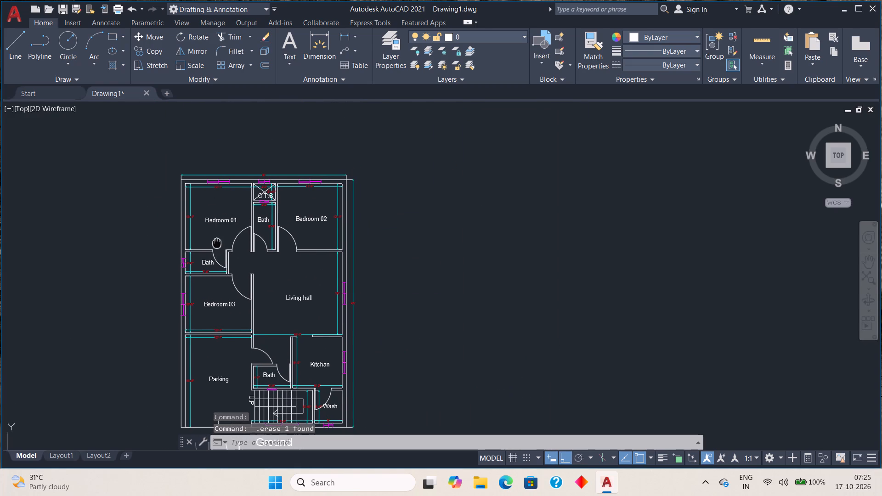
{"action": "middle_click_drag", "start_coordinate": [217, 243], "coordinate": [216, 245]}
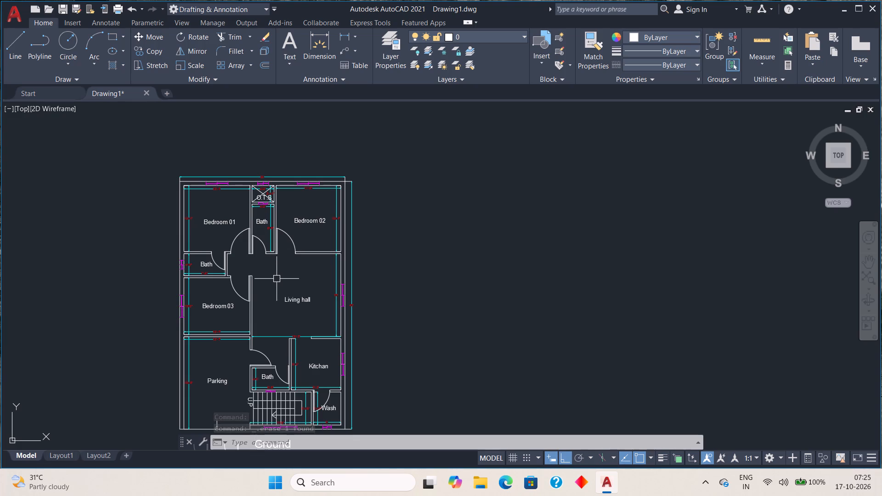
{"action": "middle_click_drag", "start_coordinate": [277, 278], "coordinate": [271, 227]}
{"action": "middle_click_drag", "start_coordinate": [270, 315], "coordinate": [271, 279]}
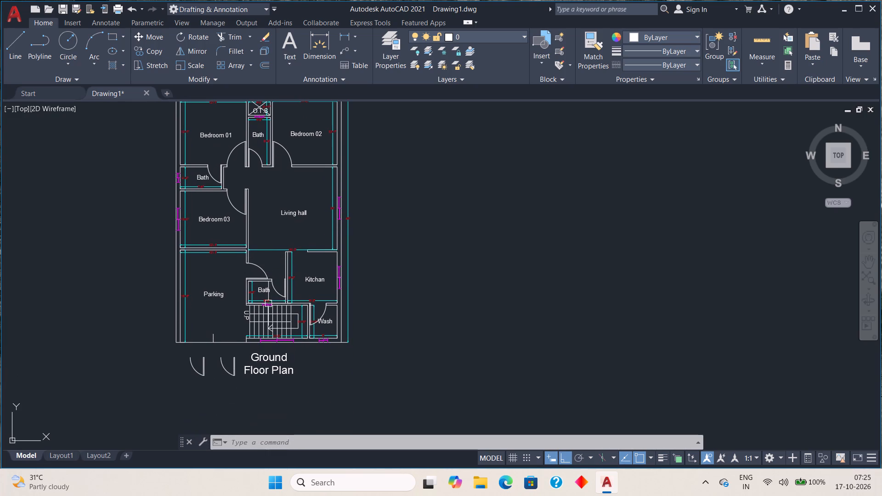
{"action": "middle_click_drag", "start_coordinate": [270, 295], "coordinate": [271, 268]}
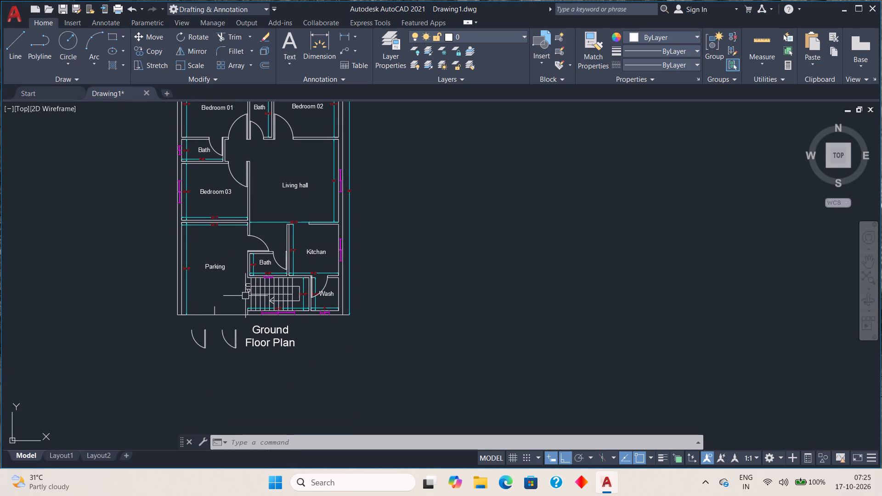
{"action": "middle_click_drag", "start_coordinate": [221, 304], "coordinate": [226, 283]}
Rotate the westernmost spare door below the plan by 180° about the free end of its arc.
{"action": "scroll", "coordinate": [219, 311], "scroll_direction": "up", "scroll_amount": 3}
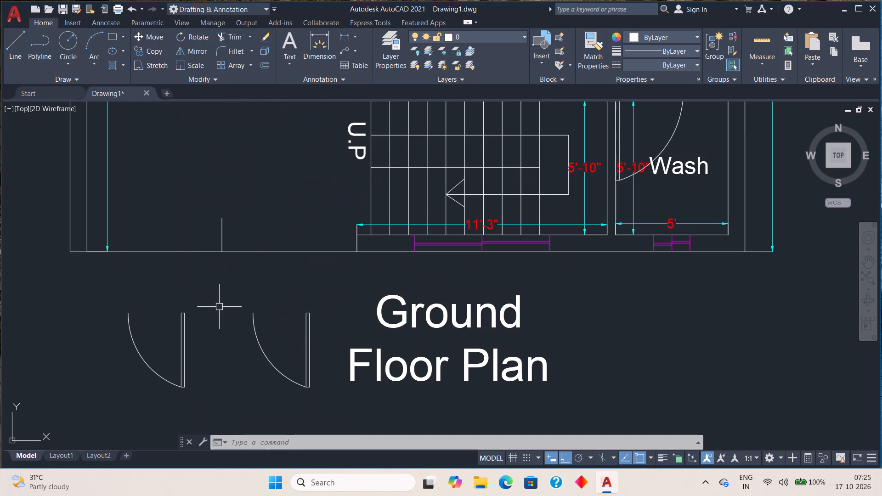
{"action": "middle_click_drag", "start_coordinate": [219, 307], "coordinate": [285, 287]}
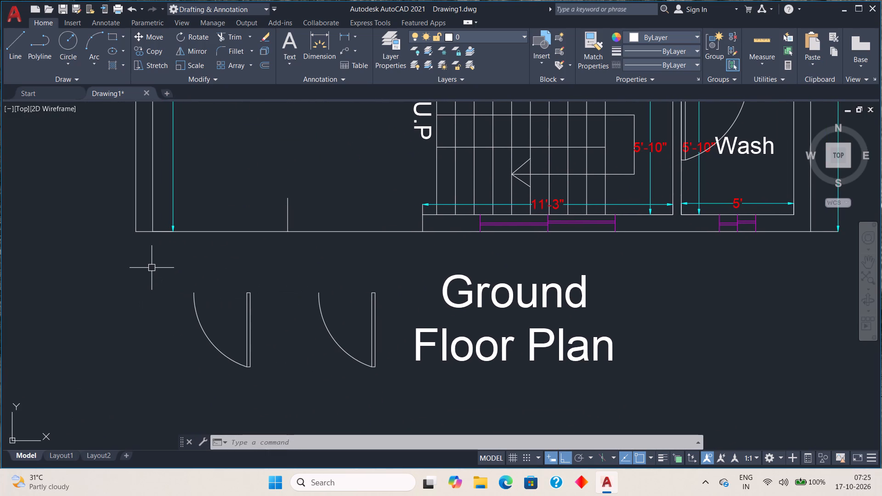
{"action": "left_click_drag", "start_coordinate": [152, 268], "coordinate": [153, 272]}
{"action": "left_click", "coordinate": [286, 401]}
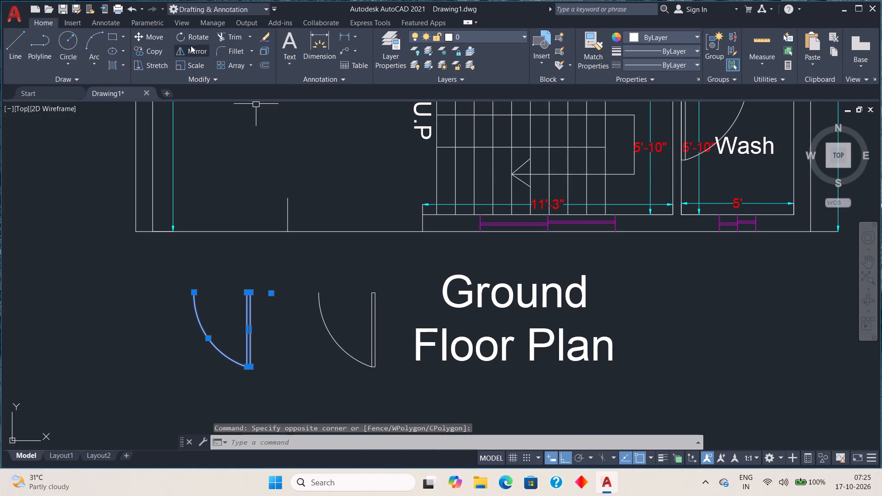
{"action": "left_click", "coordinate": [193, 35]}
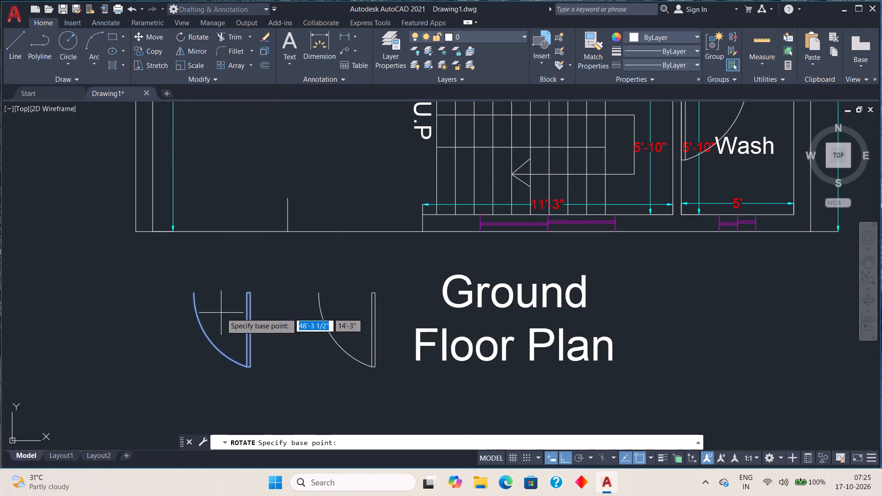
{"action": "left_click", "coordinate": [190, 293]}
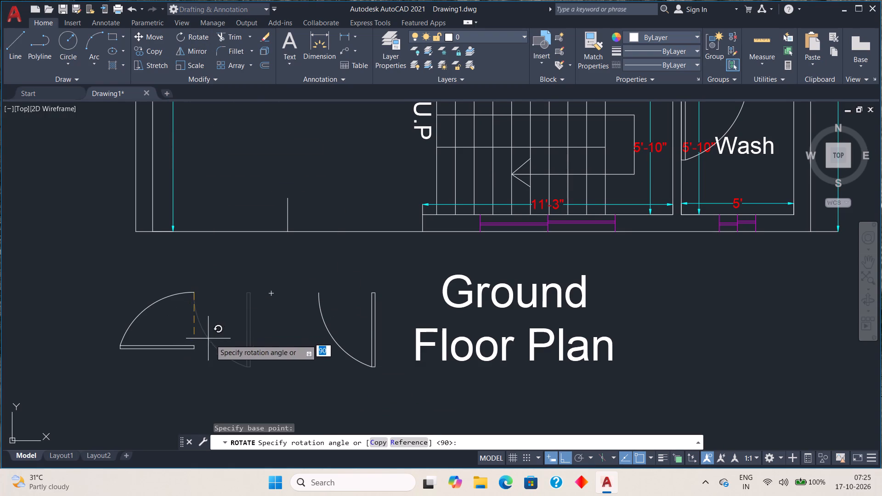
{"action": "left_click", "coordinate": [79, 333]}
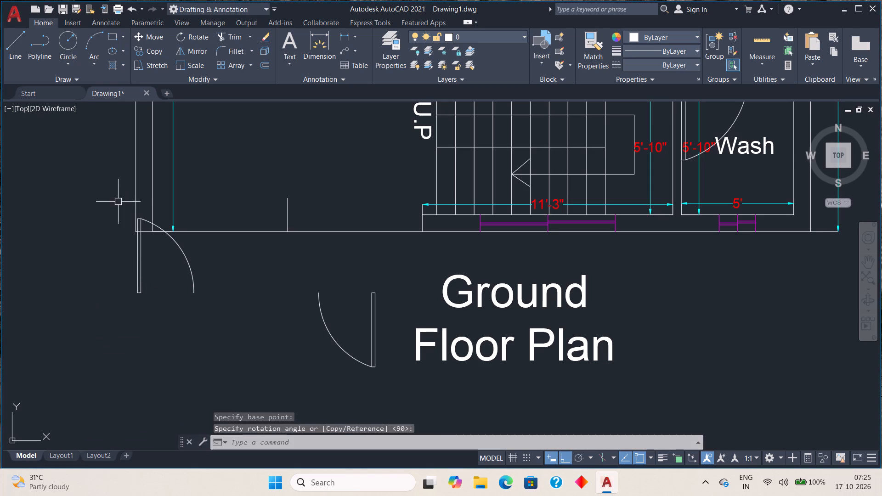
Move the rotated door by the outer bottom corner of its leaf to the west wall's inner bottom corner at the Parking entrance.
{"action": "left_click", "coordinate": [111, 199]}
{"action": "left_click", "coordinate": [204, 340]}
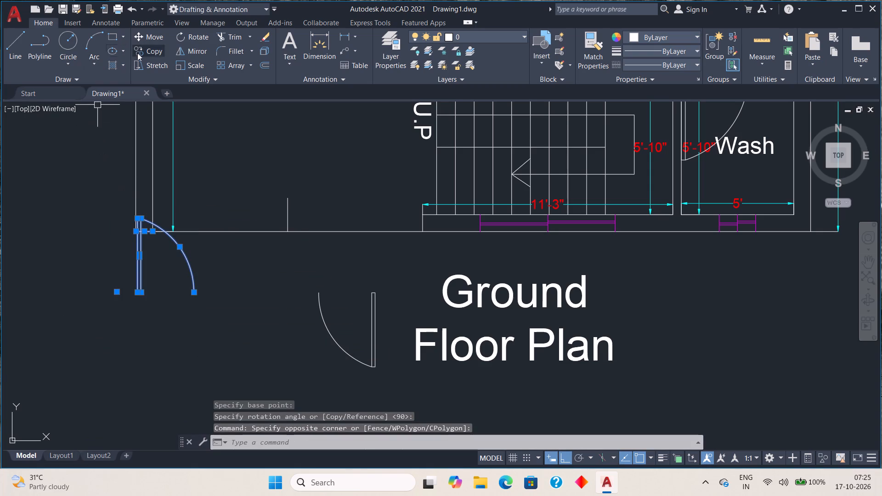
{"action": "left_click", "coordinate": [150, 36]}
{"action": "scroll", "coordinate": [127, 310], "scroll_direction": "up", "scroll_amount": 4}
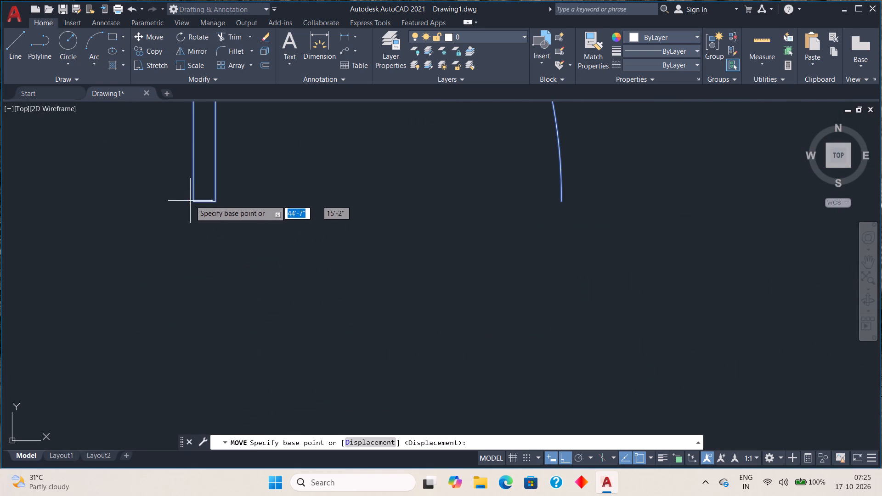
{"action": "left_click", "coordinate": [190, 198]}
{"action": "scroll", "coordinate": [233, 189], "scroll_direction": "down", "scroll_amount": 5}
{"action": "middle_click_drag", "start_coordinate": [250, 172], "coordinate": [250, 173]}
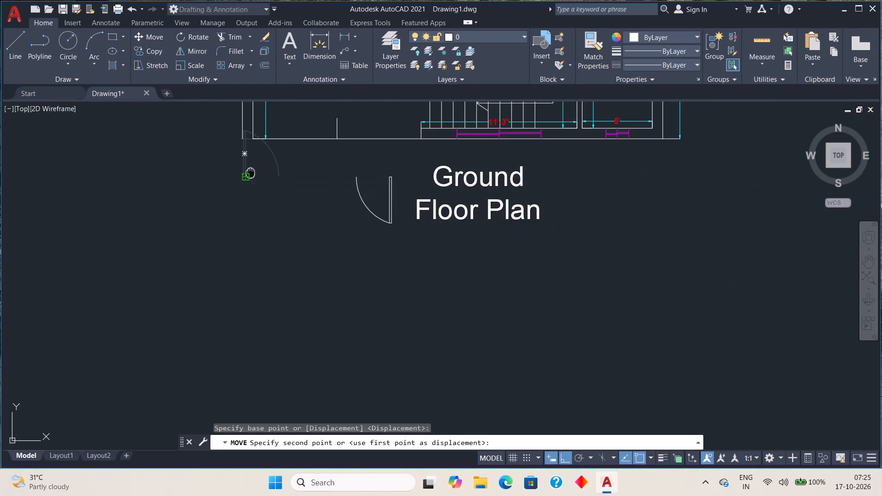
{"action": "middle_click_drag", "start_coordinate": [250, 173], "coordinate": [246, 343]}
{"action": "scroll", "coordinate": [245, 309], "scroll_direction": "up", "scroll_amount": 5}
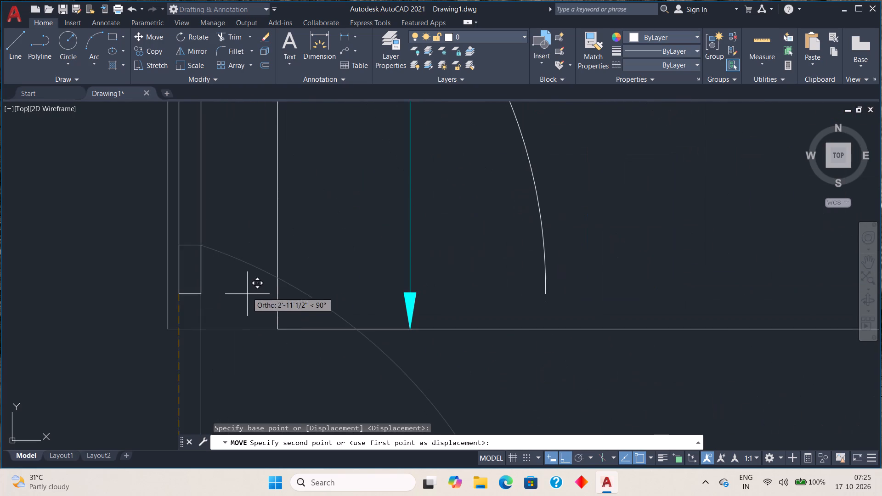
{"action": "left_click", "coordinate": [280, 327]}
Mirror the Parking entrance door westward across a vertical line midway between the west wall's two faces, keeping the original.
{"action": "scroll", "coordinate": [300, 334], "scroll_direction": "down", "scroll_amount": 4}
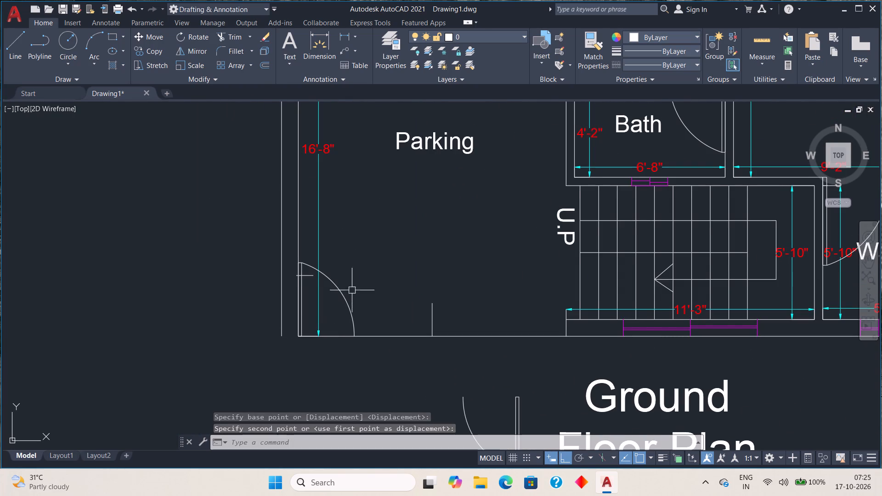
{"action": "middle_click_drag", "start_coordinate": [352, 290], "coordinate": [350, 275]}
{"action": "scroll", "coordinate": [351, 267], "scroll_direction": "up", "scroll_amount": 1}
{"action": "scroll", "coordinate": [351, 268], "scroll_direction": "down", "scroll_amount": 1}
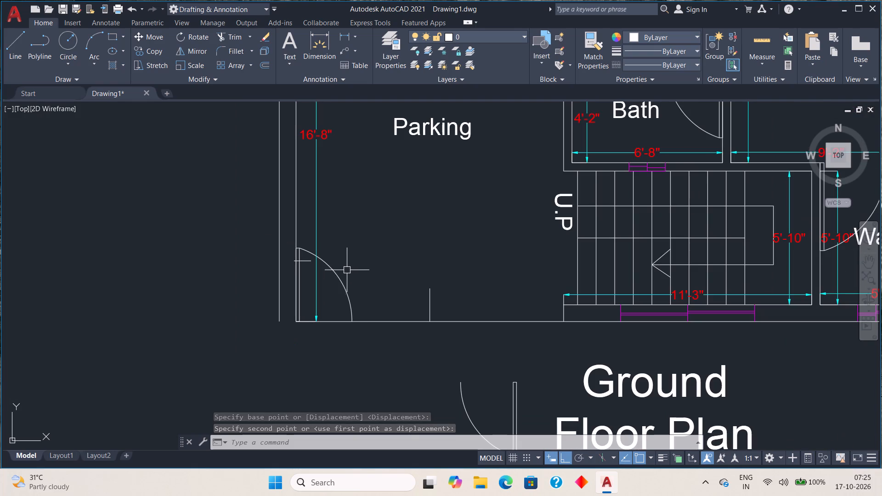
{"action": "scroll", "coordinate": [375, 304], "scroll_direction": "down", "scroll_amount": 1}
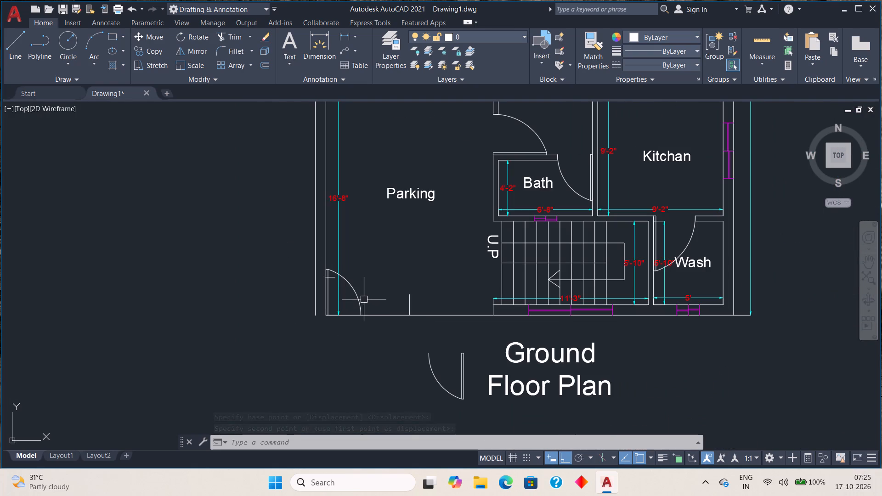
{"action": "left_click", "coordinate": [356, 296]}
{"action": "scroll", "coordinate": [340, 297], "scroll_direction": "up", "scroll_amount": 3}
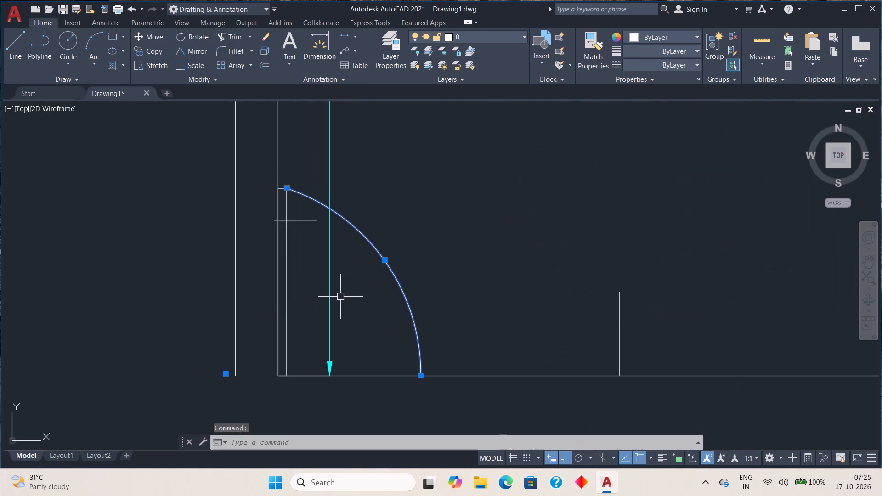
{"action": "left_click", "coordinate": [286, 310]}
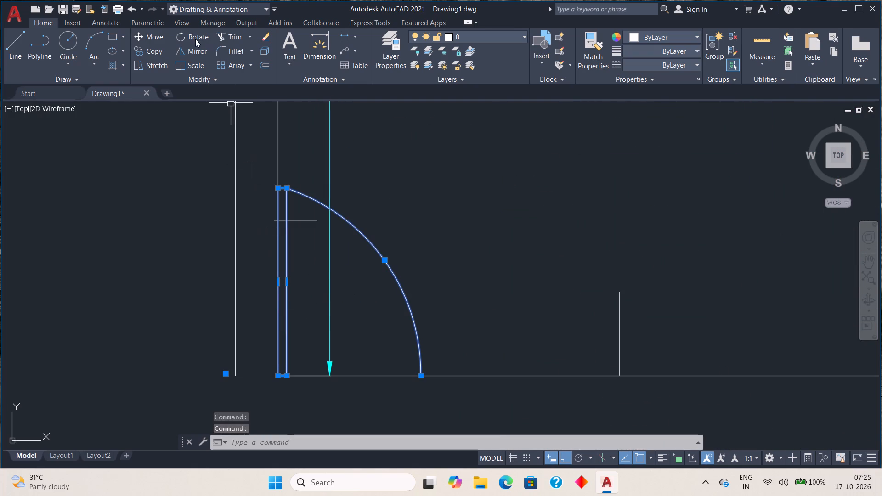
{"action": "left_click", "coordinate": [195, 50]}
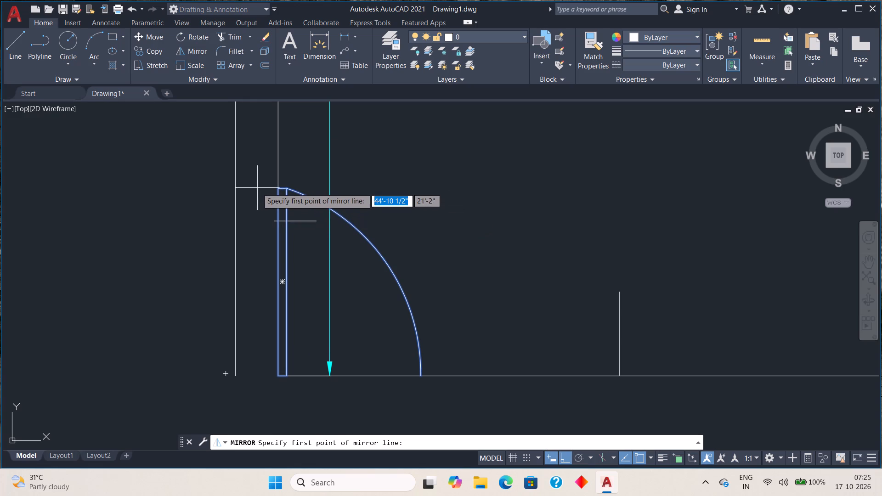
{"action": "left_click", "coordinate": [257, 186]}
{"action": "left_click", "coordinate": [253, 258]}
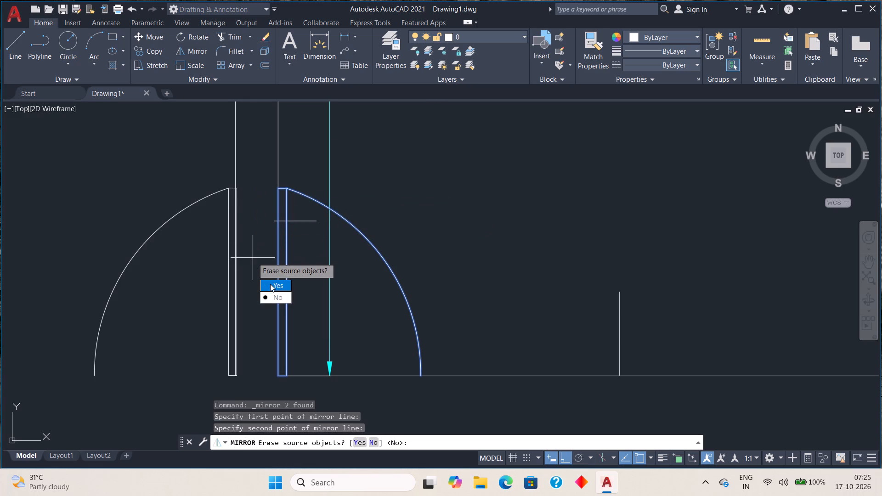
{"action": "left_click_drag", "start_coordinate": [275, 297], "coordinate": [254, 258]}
Erase the original door's arc and leaf on the inner side of the Parking's west wall.
{"action": "left_click", "coordinate": [311, 199]}
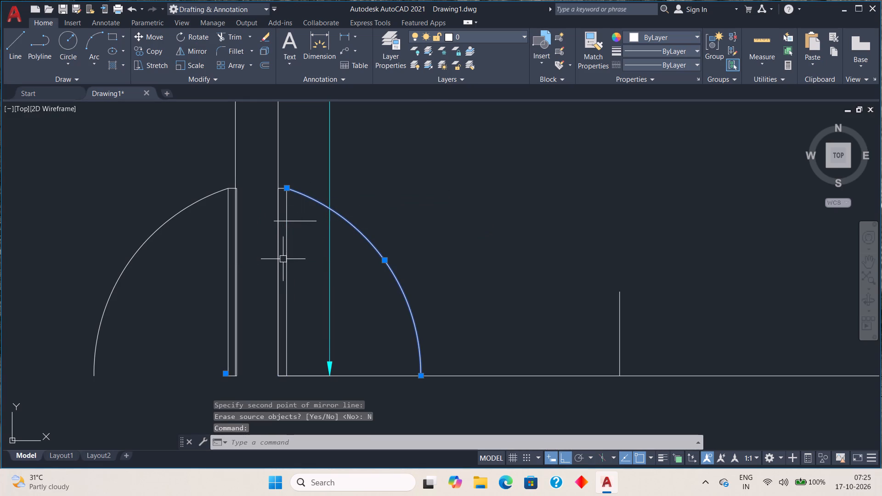
{"action": "left_click", "coordinate": [286, 259]}
{"action": "key", "text": "Delete"}
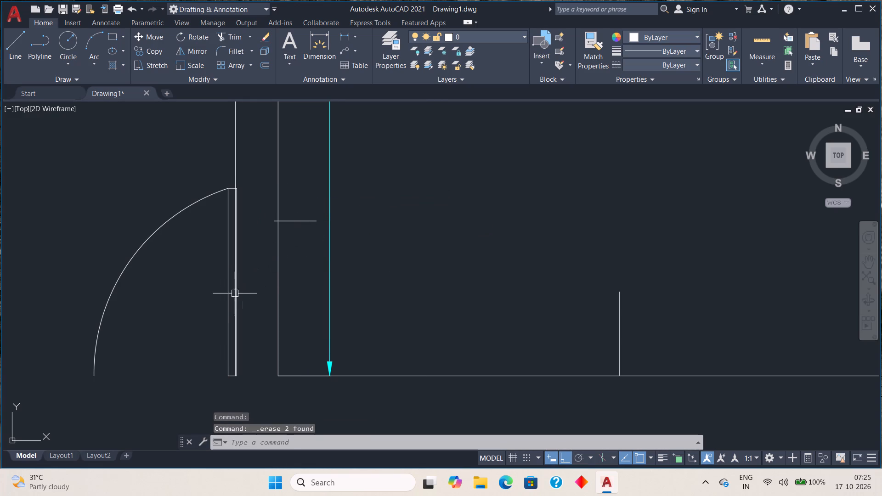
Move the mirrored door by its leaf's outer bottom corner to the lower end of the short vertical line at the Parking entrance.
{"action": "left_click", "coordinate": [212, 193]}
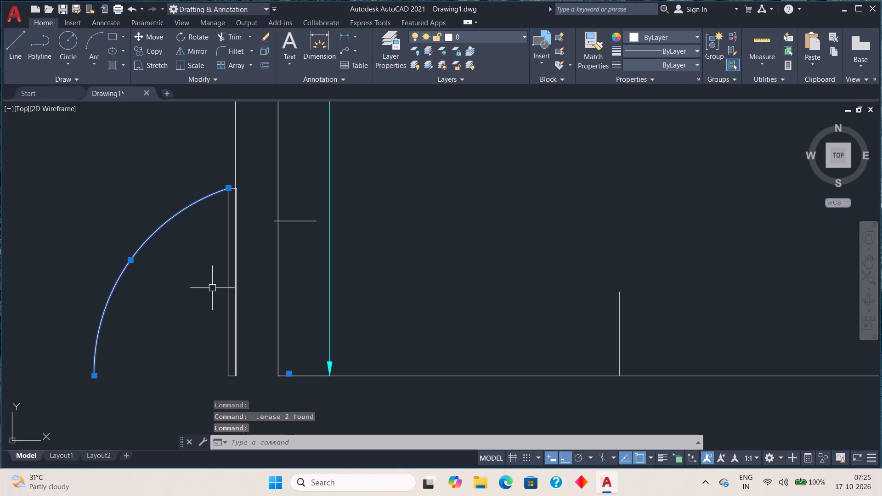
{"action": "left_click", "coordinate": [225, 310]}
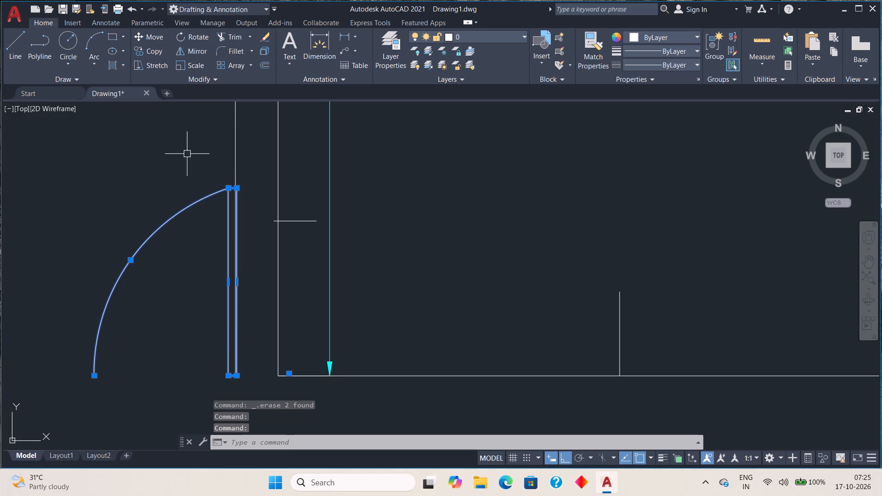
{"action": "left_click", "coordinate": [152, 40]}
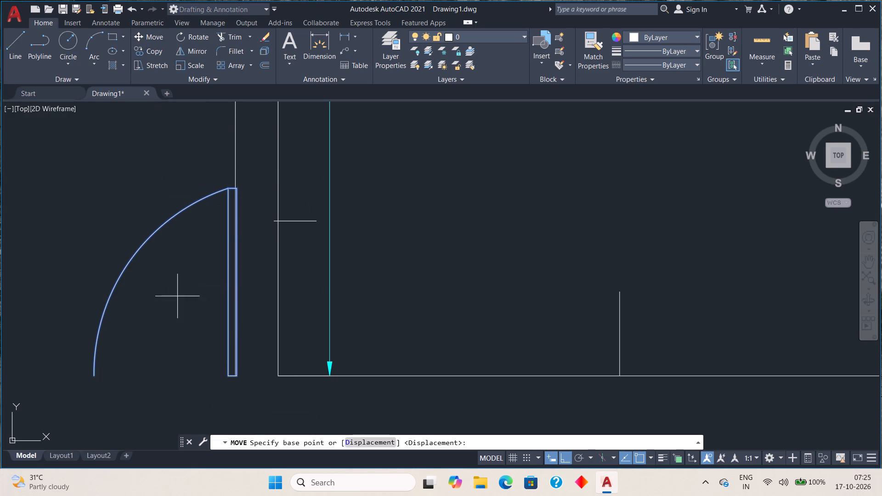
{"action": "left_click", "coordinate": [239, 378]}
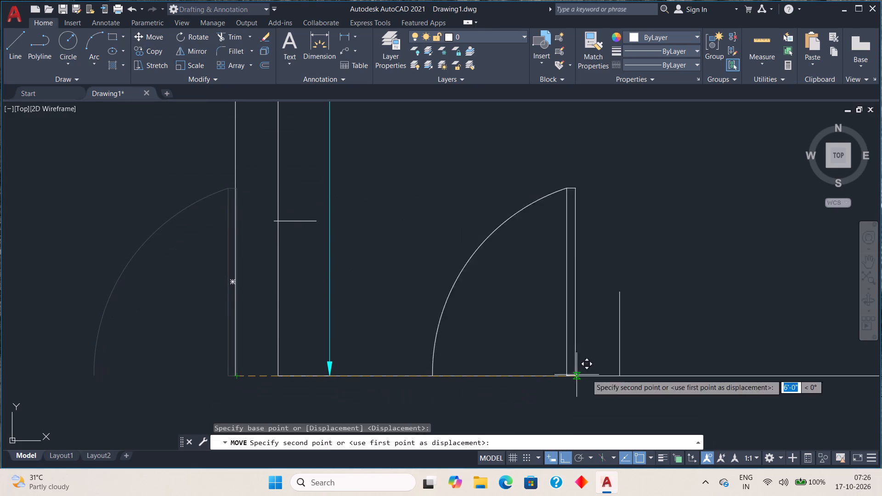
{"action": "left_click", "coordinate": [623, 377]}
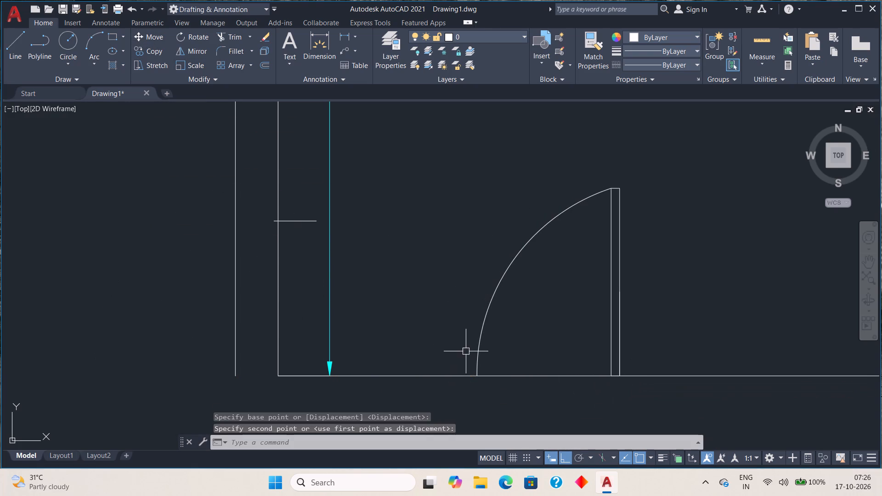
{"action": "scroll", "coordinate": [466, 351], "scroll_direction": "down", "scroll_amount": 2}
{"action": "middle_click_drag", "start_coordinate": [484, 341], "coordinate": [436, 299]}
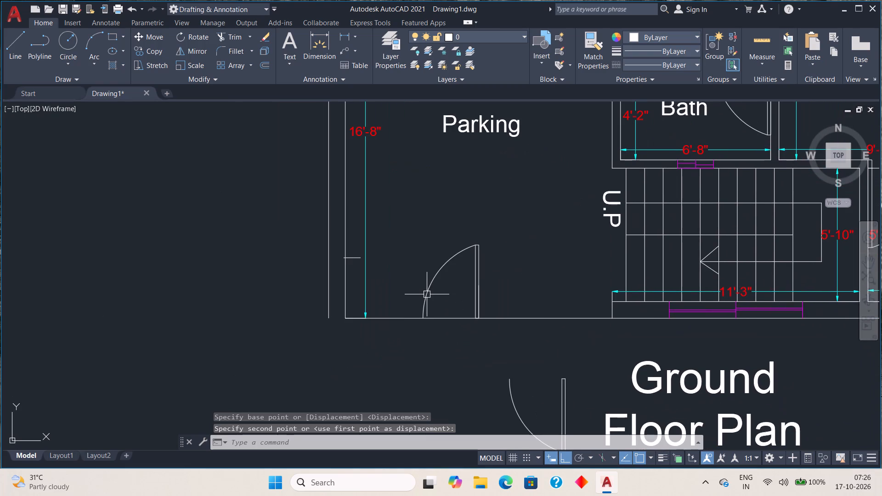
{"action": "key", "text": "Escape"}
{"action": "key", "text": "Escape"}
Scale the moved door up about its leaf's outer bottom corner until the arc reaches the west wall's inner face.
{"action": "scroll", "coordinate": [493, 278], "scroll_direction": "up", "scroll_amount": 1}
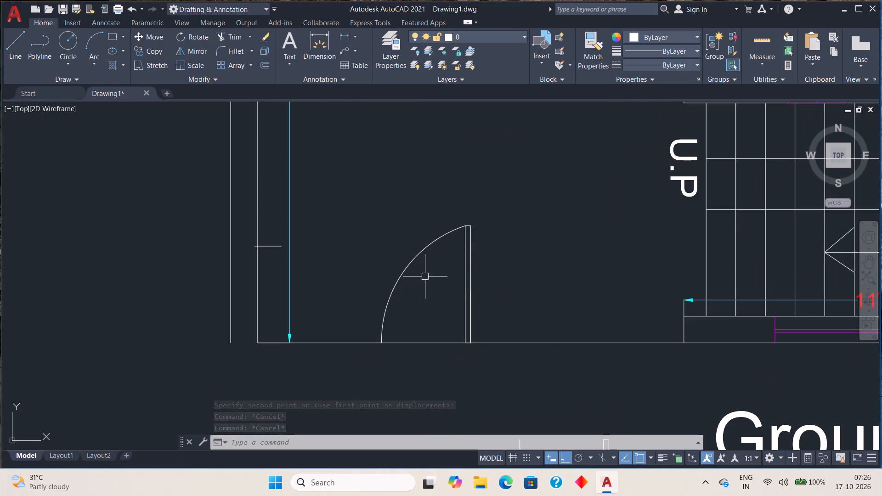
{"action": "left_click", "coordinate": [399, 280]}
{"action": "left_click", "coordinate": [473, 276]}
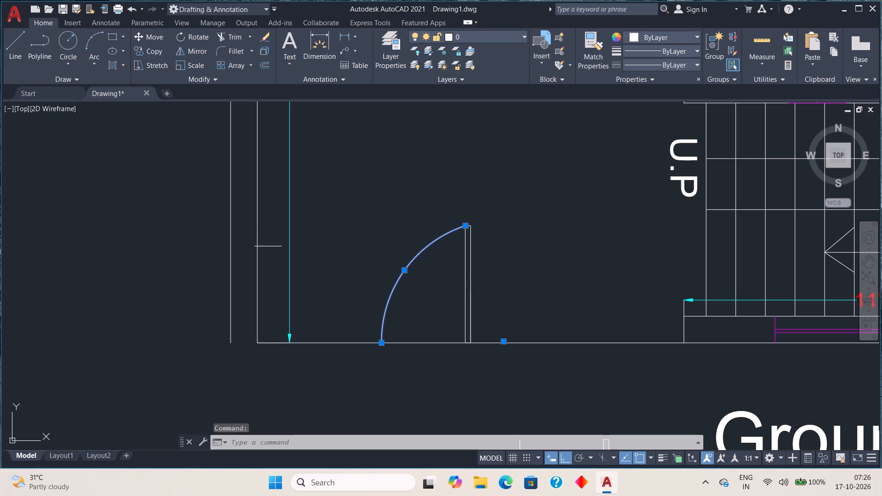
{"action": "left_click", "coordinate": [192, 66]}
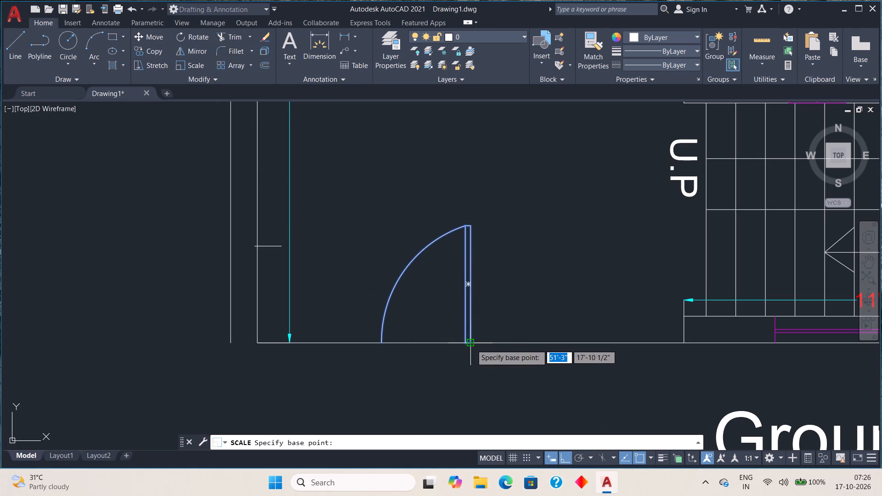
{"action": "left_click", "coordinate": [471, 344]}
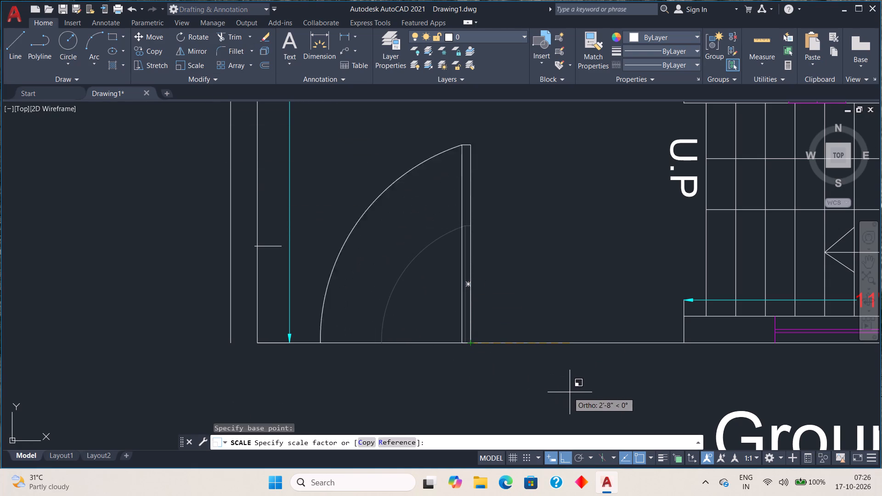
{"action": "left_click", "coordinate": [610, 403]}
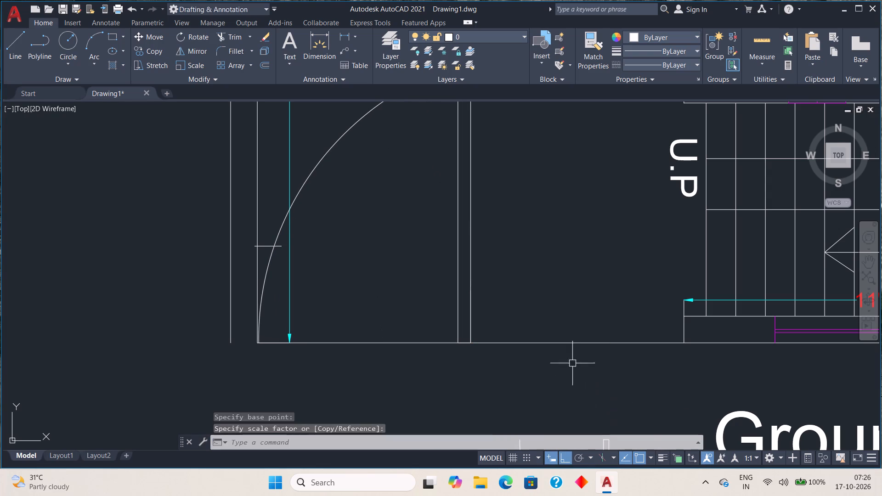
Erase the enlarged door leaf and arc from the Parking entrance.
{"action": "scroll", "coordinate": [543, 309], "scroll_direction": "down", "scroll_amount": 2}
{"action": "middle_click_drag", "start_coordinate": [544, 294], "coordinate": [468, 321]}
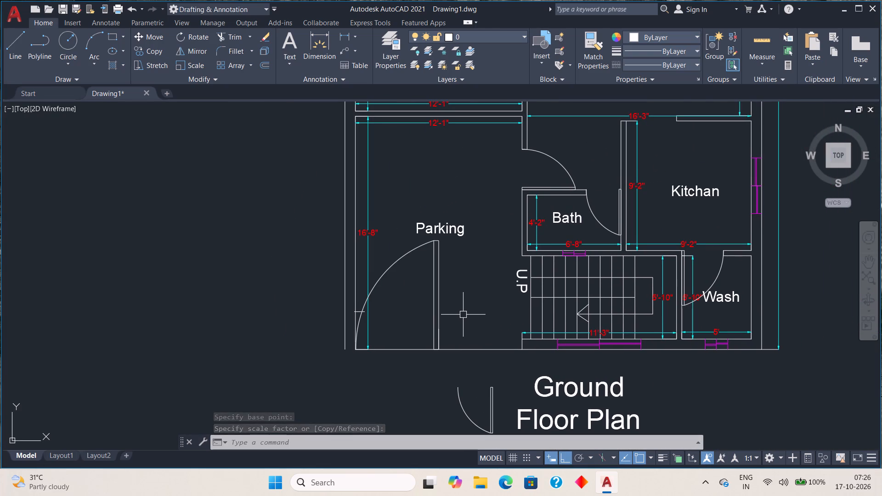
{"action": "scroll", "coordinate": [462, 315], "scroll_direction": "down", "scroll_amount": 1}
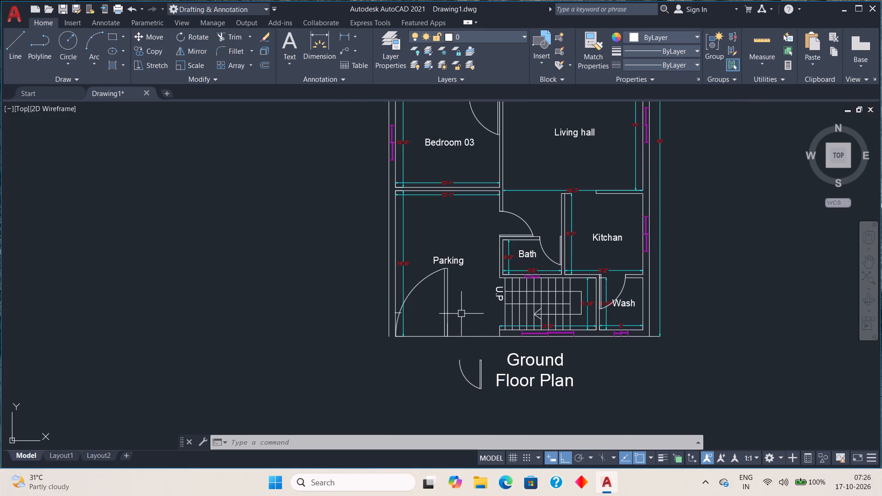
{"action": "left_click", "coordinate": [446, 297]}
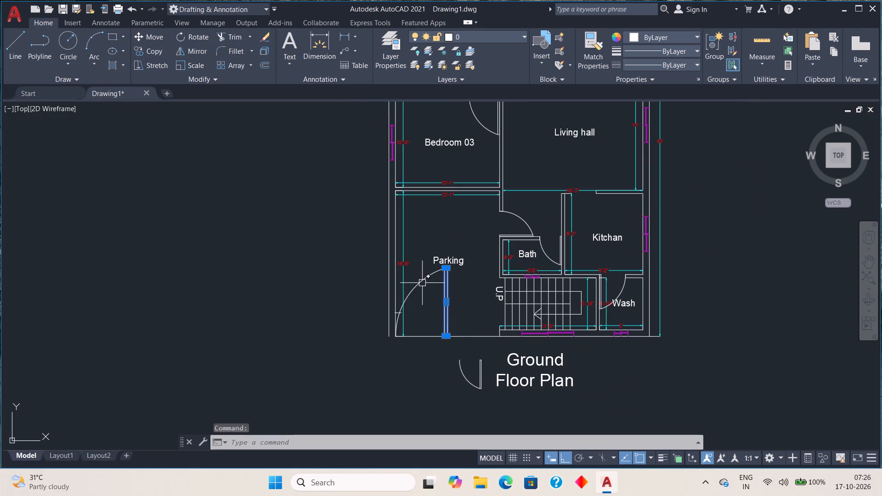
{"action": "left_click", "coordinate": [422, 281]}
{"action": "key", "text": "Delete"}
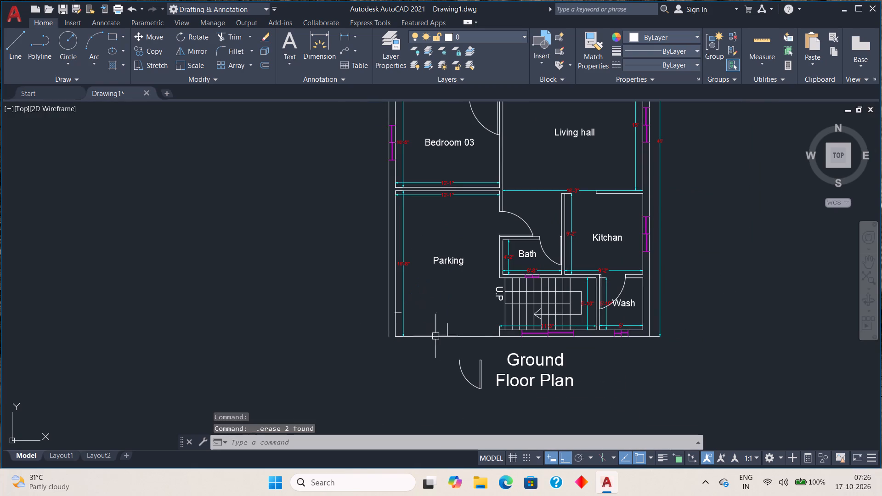
Erase the remaining spare door's arc and leaf below the plan, beside the Ground Floor Plan title.
{"action": "left_click", "coordinate": [466, 374]}
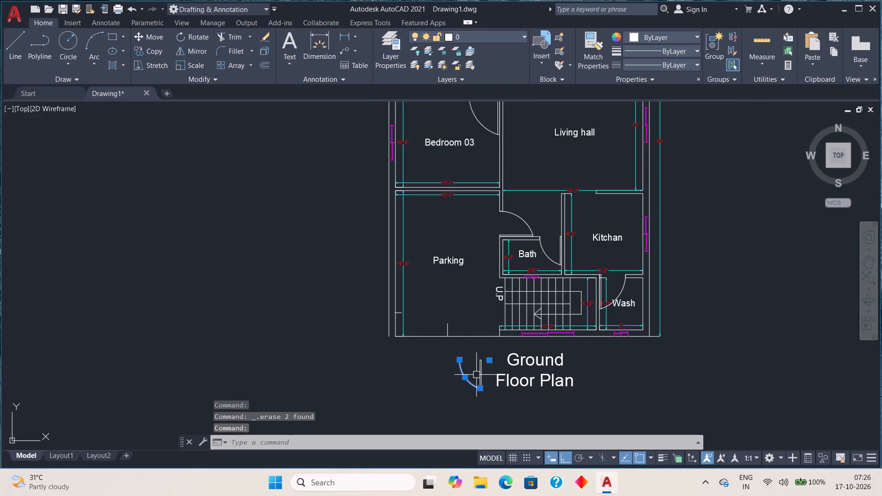
{"action": "left_click", "coordinate": [481, 374]}
{"action": "key", "text": "Delete"}
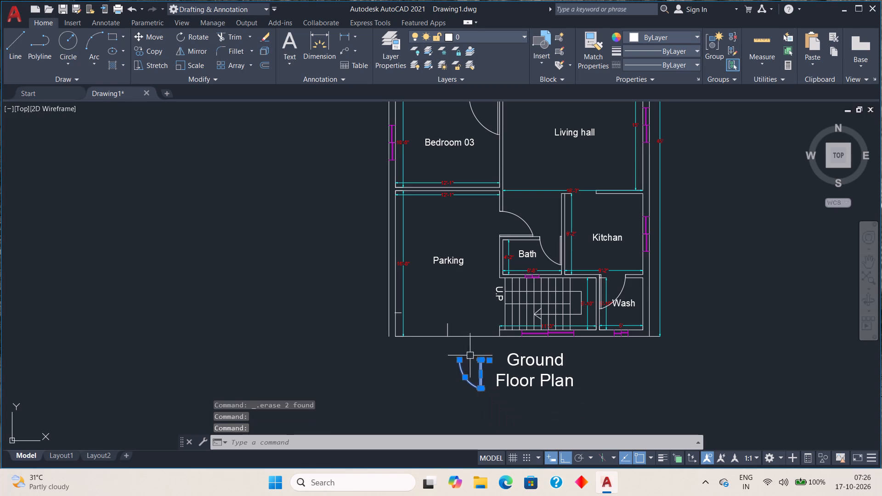
{"action": "key", "text": "Delete"}
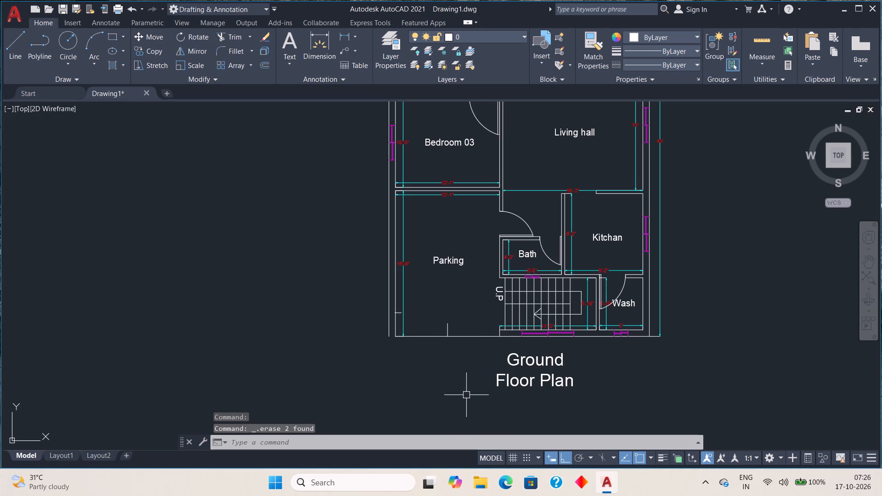
Stretch the lower extension line origin of the Parking's 16'-8" dimension to the west wall's outer bottom corner.
{"action": "middle_click_drag", "start_coordinate": [444, 333], "coordinate": [398, 366]}
{"action": "scroll", "coordinate": [404, 357], "scroll_direction": "up", "scroll_amount": 4}
{"action": "scroll", "coordinate": [404, 355], "scroll_direction": "down", "scroll_amount": 1}
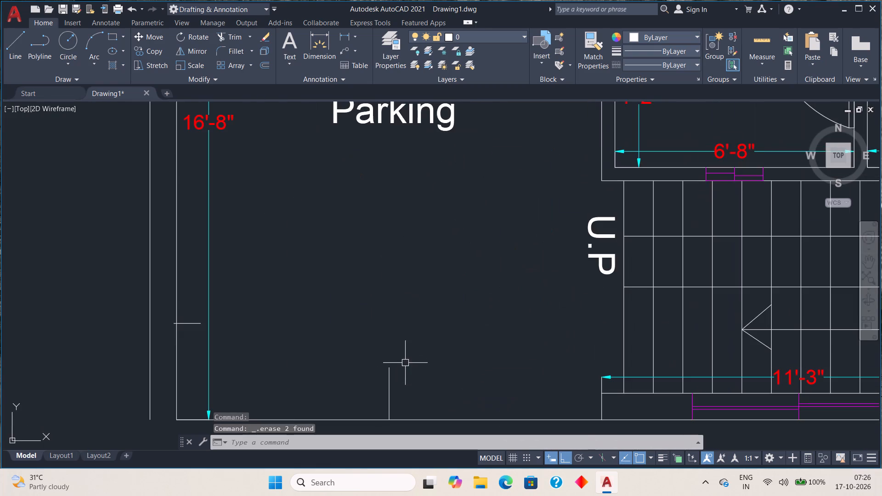
{"action": "middle_click_drag", "start_coordinate": [401, 320], "coordinate": [395, 186]}
{"action": "middle_click_drag", "start_coordinate": [277, 281], "coordinate": [277, 281]}
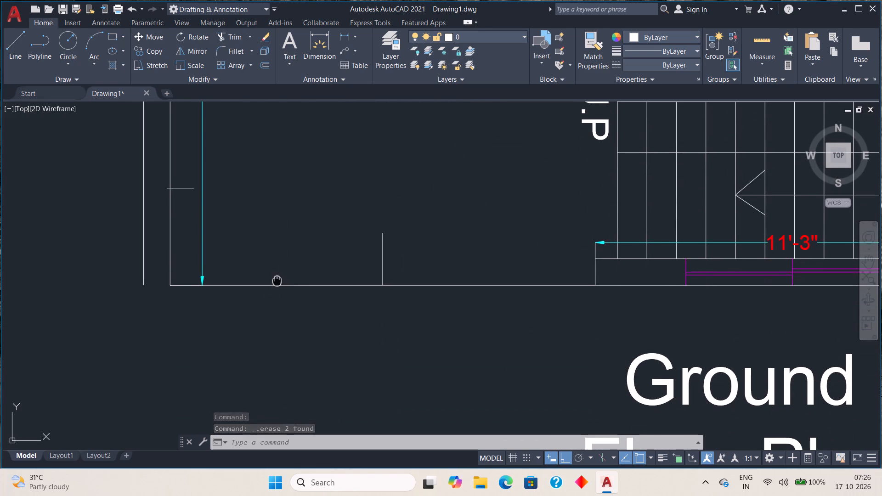
{"action": "middle_click_drag", "start_coordinate": [277, 281], "coordinate": [277, 292]}
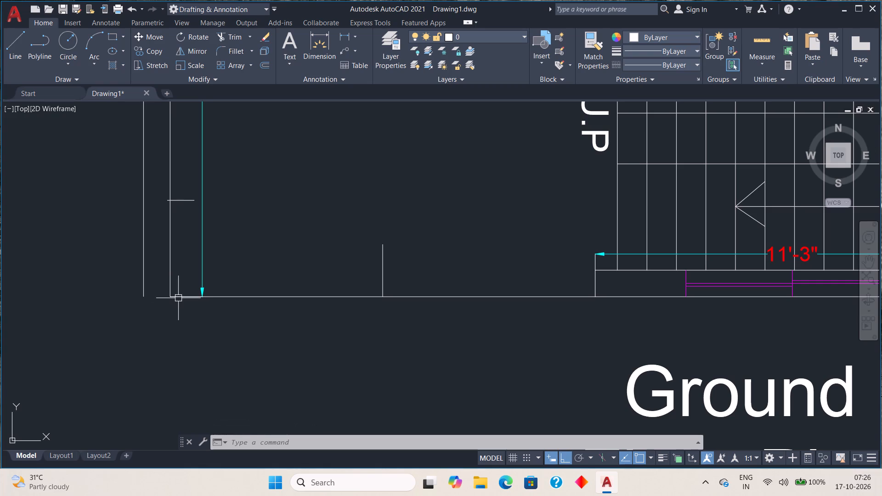
{"action": "left_click", "coordinate": [178, 298]}
{"action": "left_click", "coordinate": [171, 296]}
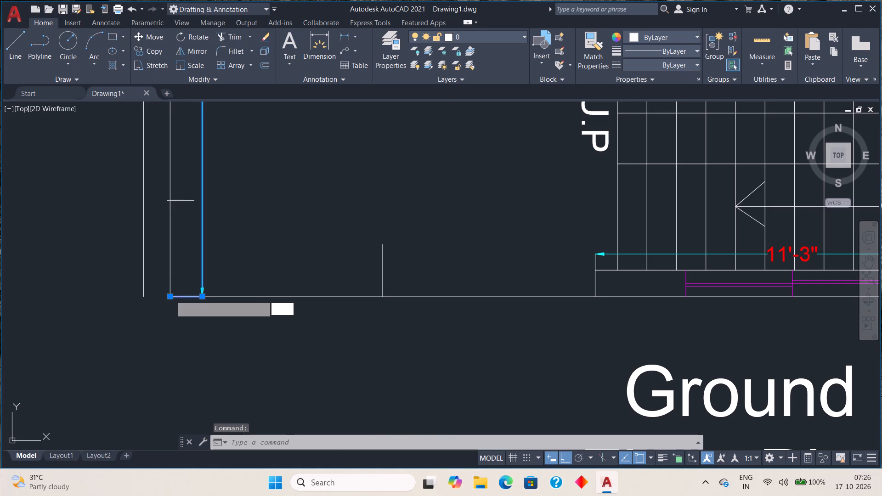
{"action": "left_click", "coordinate": [146, 297]}
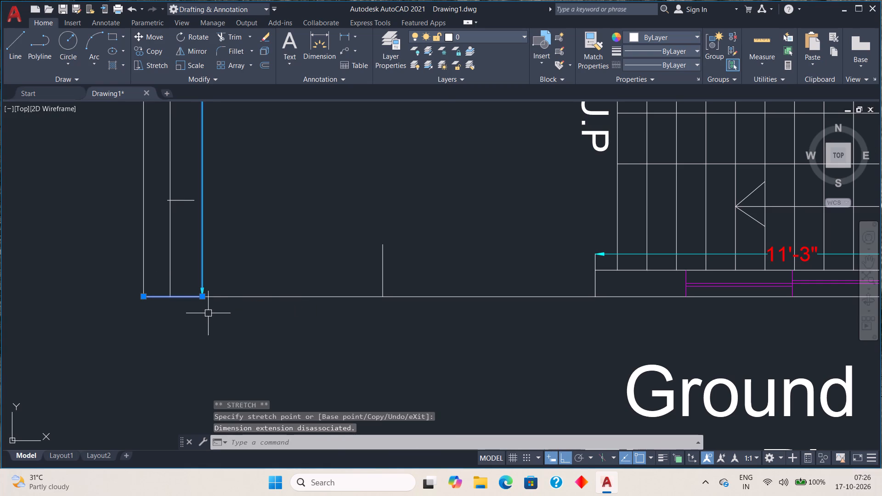
{"action": "key", "text": "Escape"}
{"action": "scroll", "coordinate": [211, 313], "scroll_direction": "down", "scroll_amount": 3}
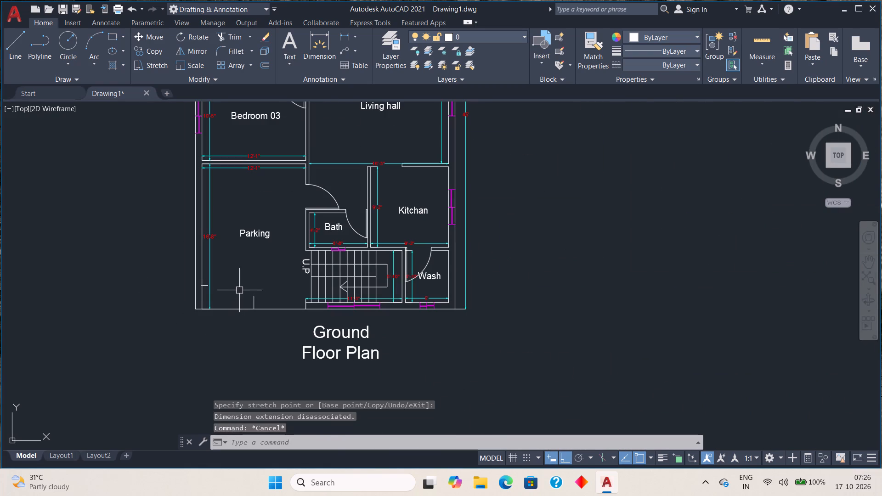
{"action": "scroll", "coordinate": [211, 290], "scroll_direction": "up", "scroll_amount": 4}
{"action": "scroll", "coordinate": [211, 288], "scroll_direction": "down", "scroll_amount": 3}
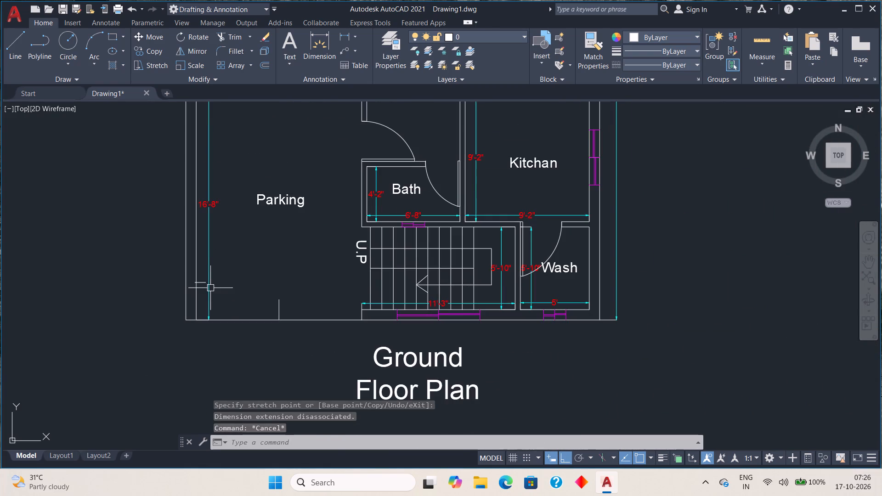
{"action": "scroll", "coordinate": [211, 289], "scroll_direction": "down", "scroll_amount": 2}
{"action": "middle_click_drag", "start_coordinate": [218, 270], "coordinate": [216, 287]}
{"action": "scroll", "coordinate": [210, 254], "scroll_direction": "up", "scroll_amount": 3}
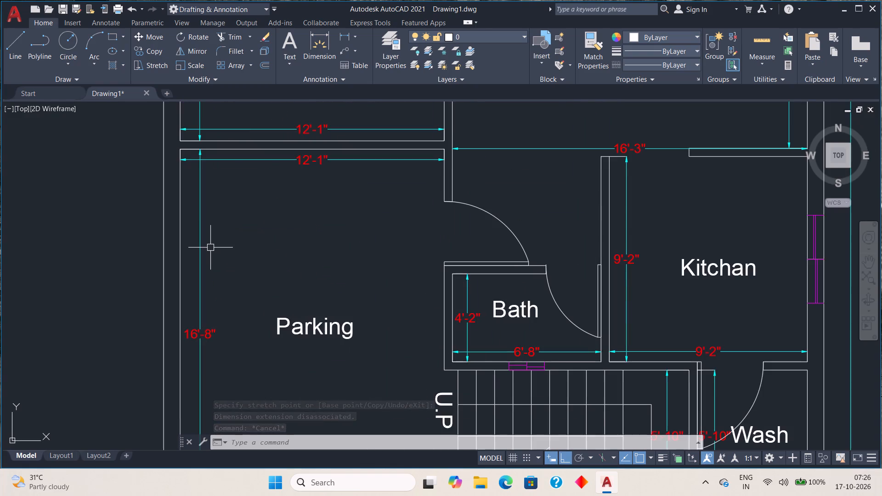
Undo the recent door and dimension edits at the Parking entrance, back to before the spare door's rotation below the plan.
{"action": "scroll", "coordinate": [210, 248], "scroll_direction": "down", "scroll_amount": 1}
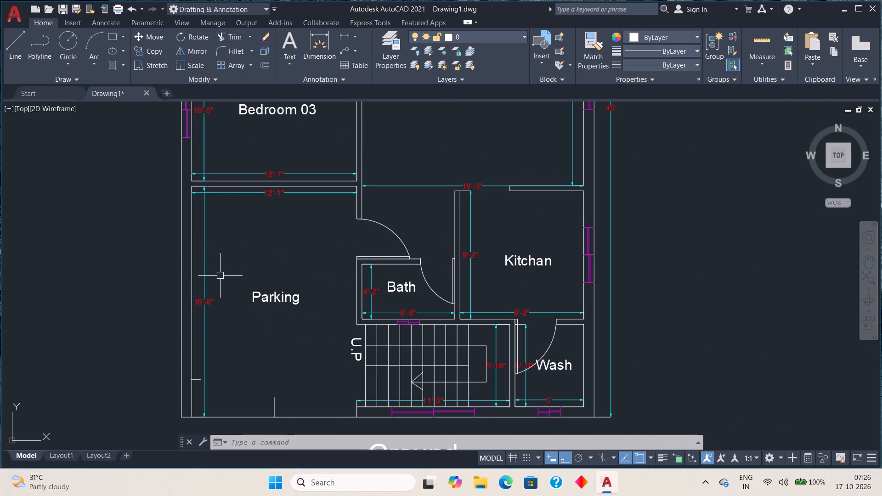
{"action": "key", "text": "Escape"}
{"action": "key", "text": "Escape"}
{"action": "key", "text": "Escape"}
{"action": "key", "text": "Escape"}
{"action": "key", "text": "Escape"}
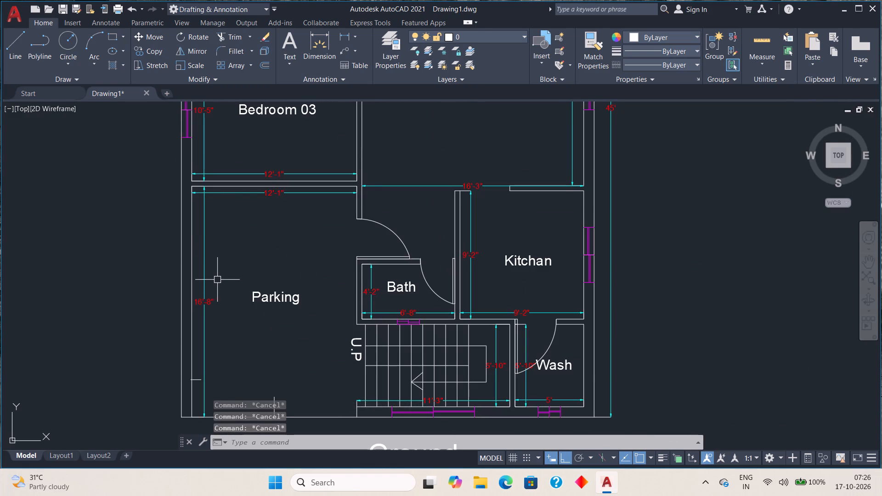
{"action": "key", "text": "ctrl+z"}
{"action": "key", "text": "ctrl+z"}
{"action": "key", "text": "ctrl+z"}
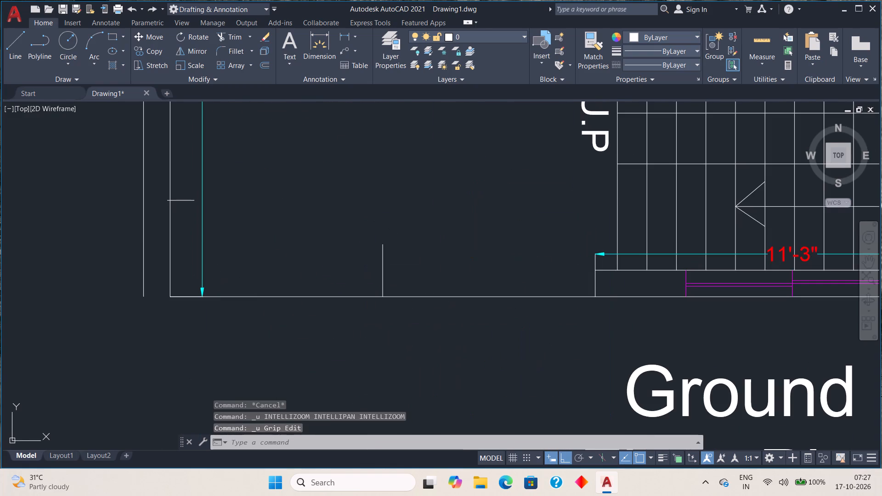
{"action": "key", "text": "ctrl+z"}
{"action": "key", "text": "ctrl+z"}
{"action": "key", "text": "ctrl+z"}
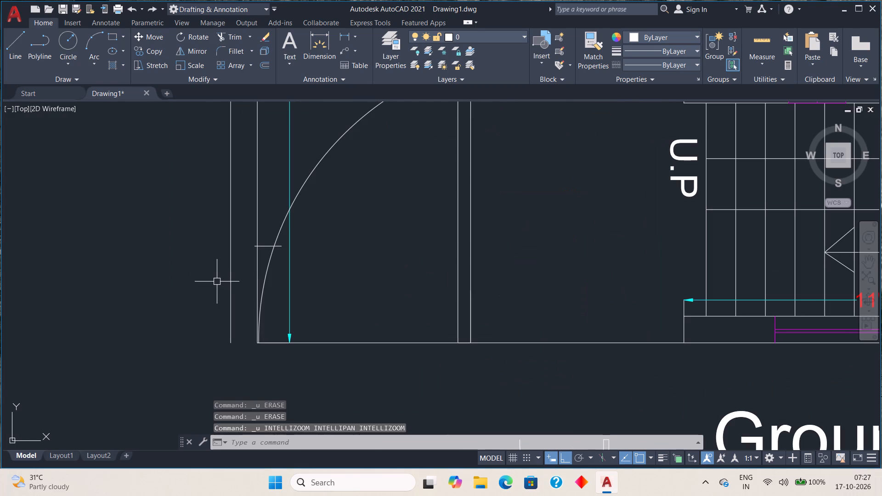
{"action": "key", "text": "ctrl+z"}
{"action": "key", "text": "ctrl+z"}
{"action": "key", "text": "ctrl+z"}
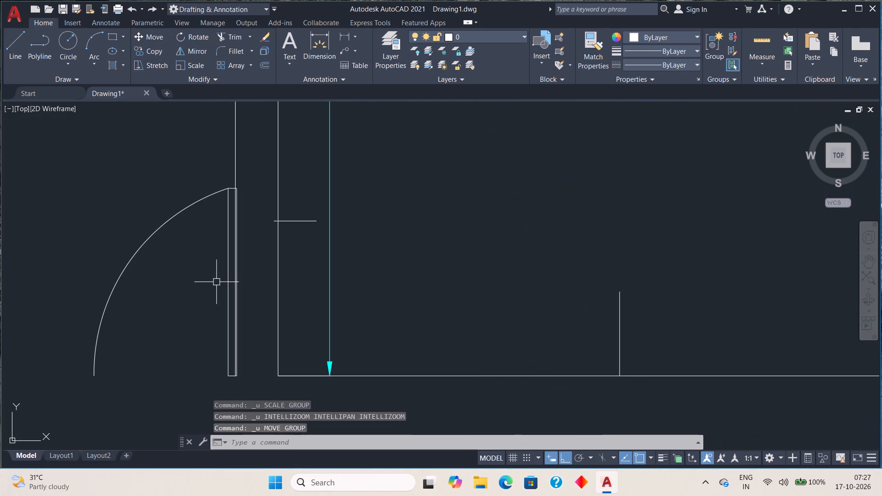
{"action": "key", "text": "ctrl+z"}
{"action": "key", "text": "ctrl+z"}
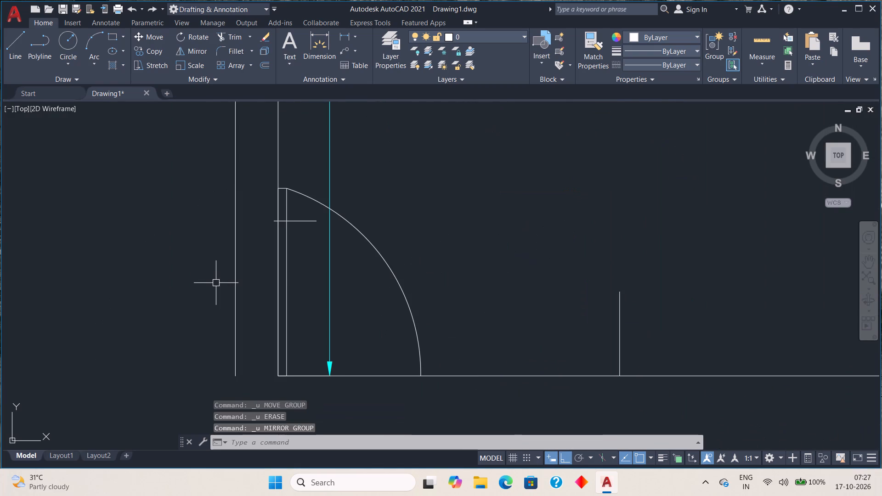
{"action": "key", "text": "ctrl+z"}
{"action": "key", "text": "ctrl+z"}
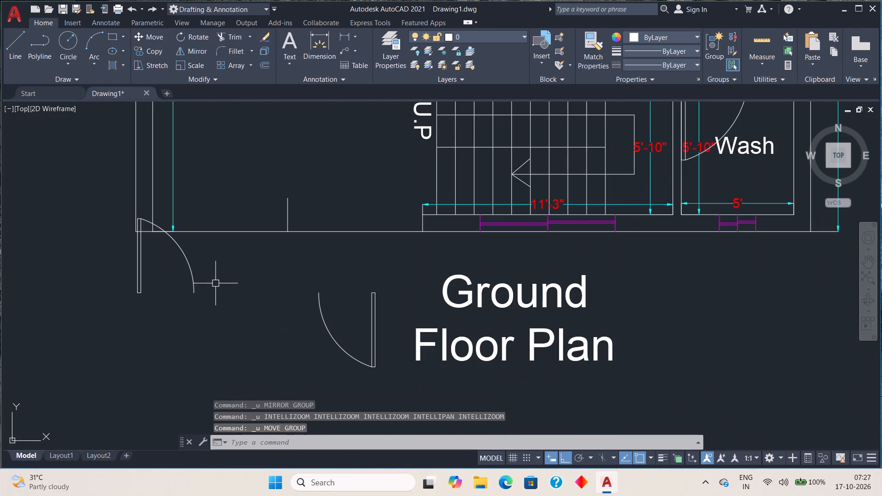
{"action": "key", "text": "ctrl+z"}
Erase both spare doors, leaves and arcs, below the plan beside the Ground Floor Plan title.
{"action": "scroll", "coordinate": [198, 271], "scroll_direction": "down", "scroll_amount": 1}
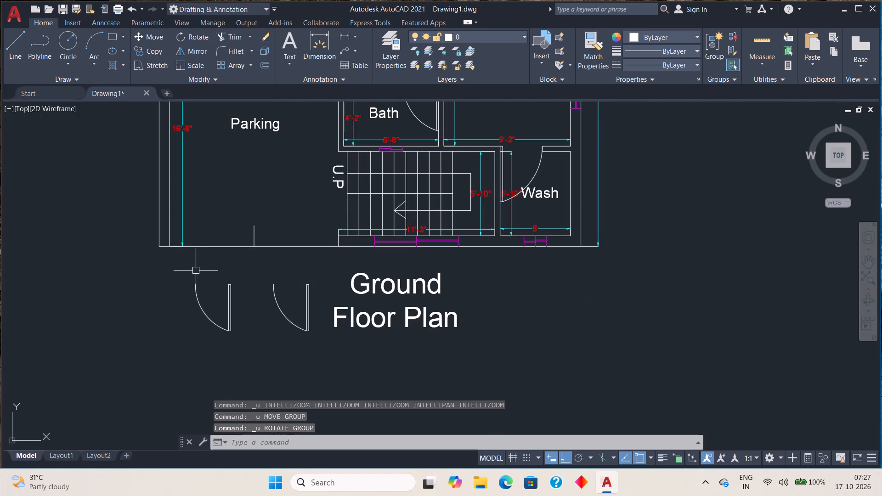
{"action": "left_click", "coordinate": [175, 268]}
{"action": "left_click", "coordinate": [335, 370]}
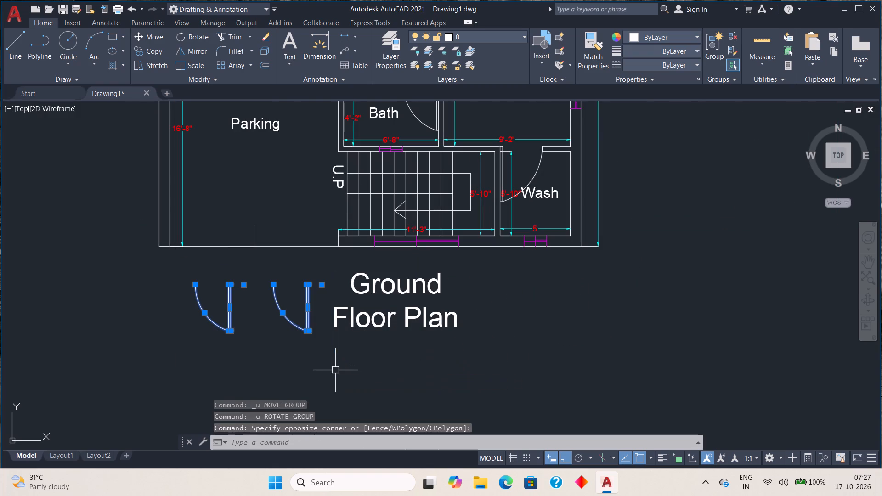
{"action": "key", "text": "Delete"}
Offset the Parking's bottom line 1' upward into the room.
{"action": "middle_click_drag", "start_coordinate": [225, 229], "coordinate": [227, 255]}
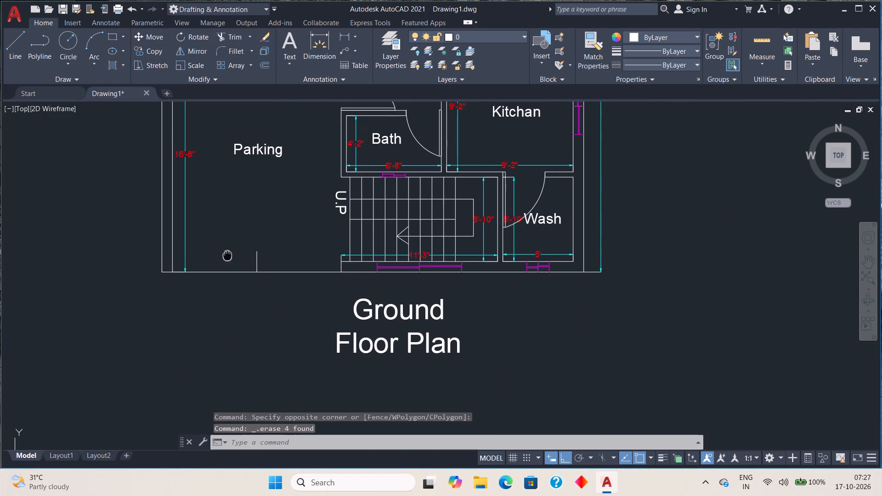
{"action": "scroll", "coordinate": [222, 258], "scroll_direction": "up", "scroll_amount": 2}
{"action": "middle_click_drag", "start_coordinate": [219, 253], "coordinate": [246, 244]}
{"action": "scroll", "coordinate": [246, 245], "scroll_direction": "down", "scroll_amount": 1}
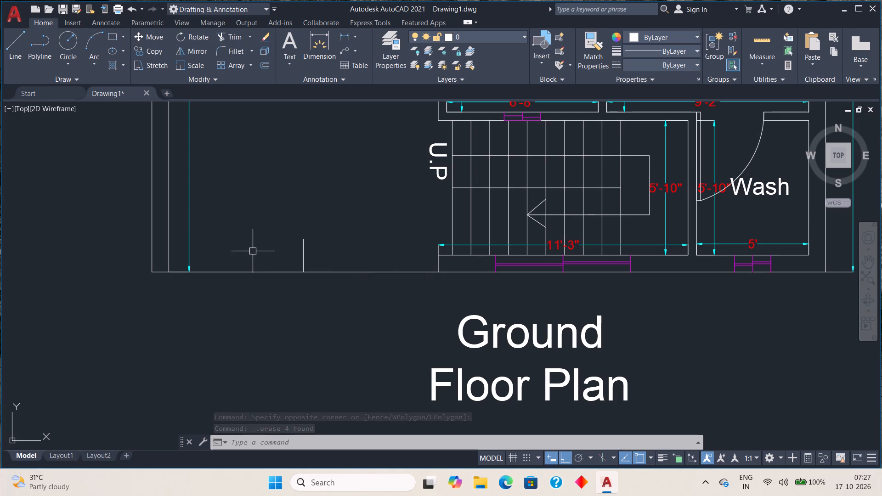
{"action": "middle_click_drag", "start_coordinate": [255, 247], "coordinate": [260, 254]}
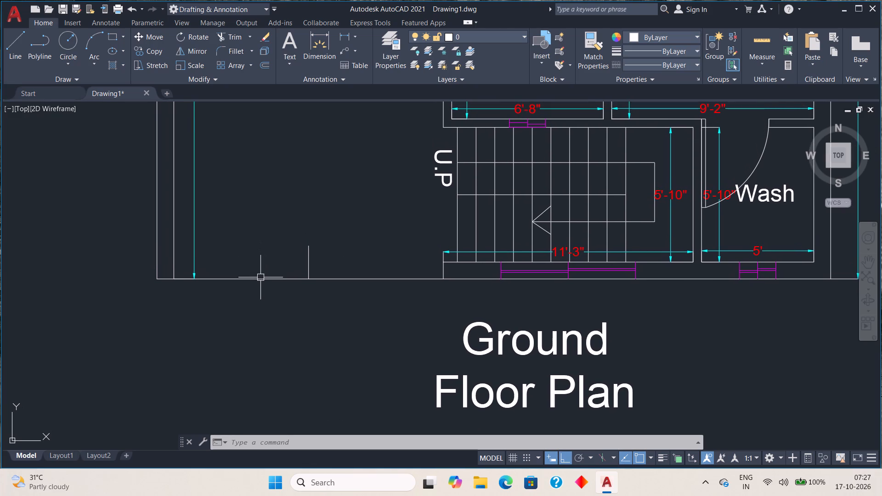
{"action": "left_click", "coordinate": [260, 279]}
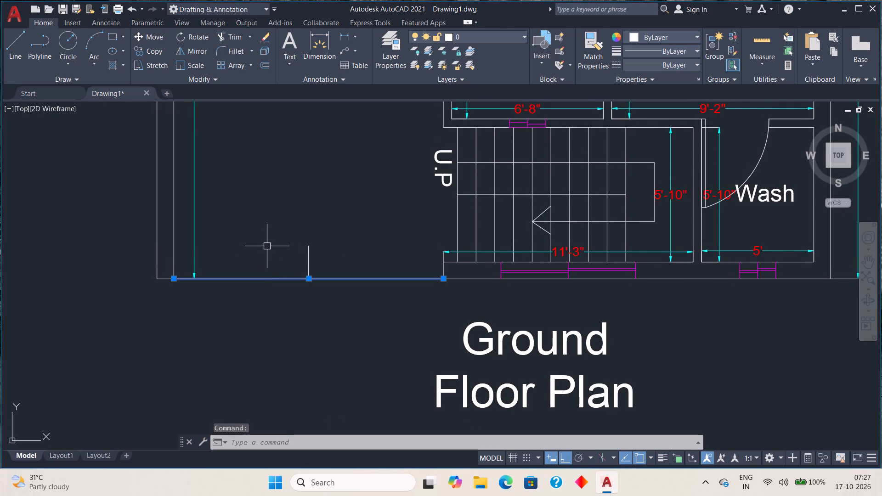
{"action": "key", "text": "o"}
{"action": "key", "text": "space"}
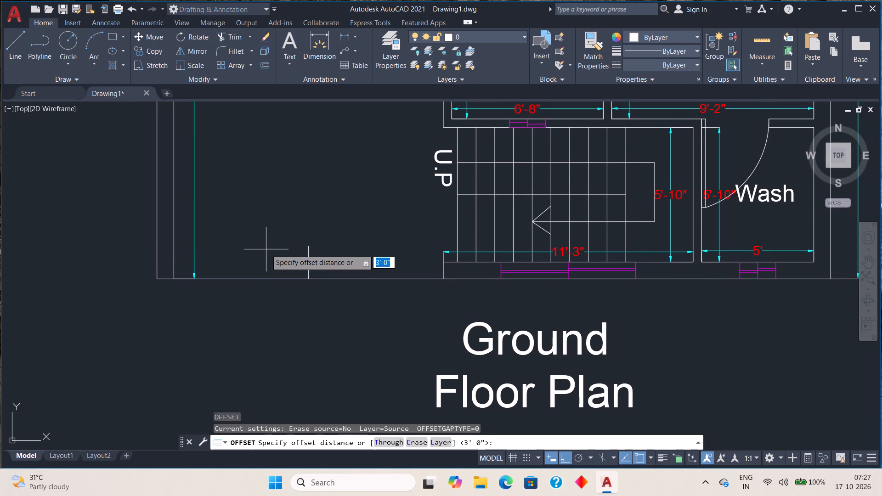
{"action": "key", "text": "2"}
{"action": "key", "text": "apostrophe"}
{"action": "key", "text": "Return"}
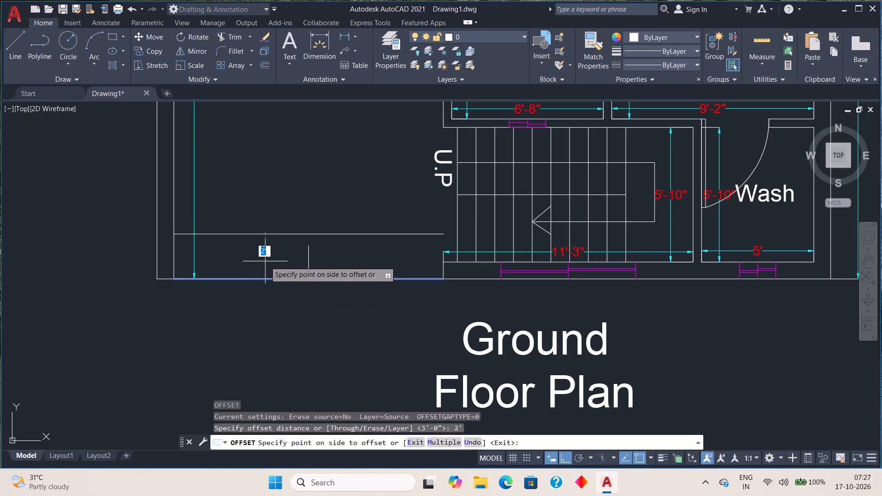
{"action": "key", "text": "1"}
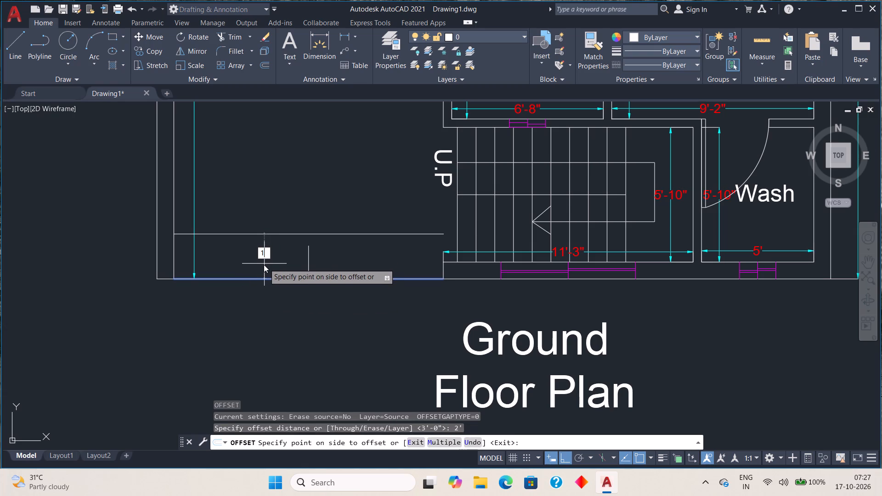
{"action": "key", "text": "apostrophe"}
{"action": "key", "text": "Return"}
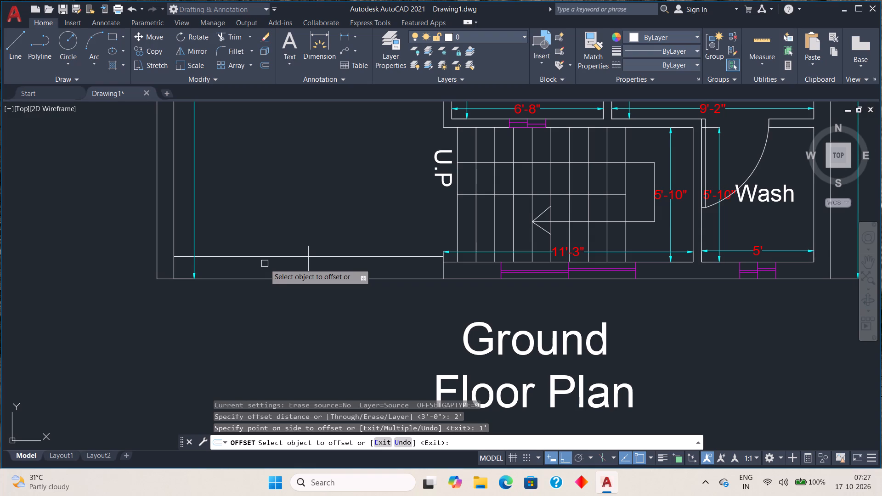
{"action": "key", "text": "Escape"}
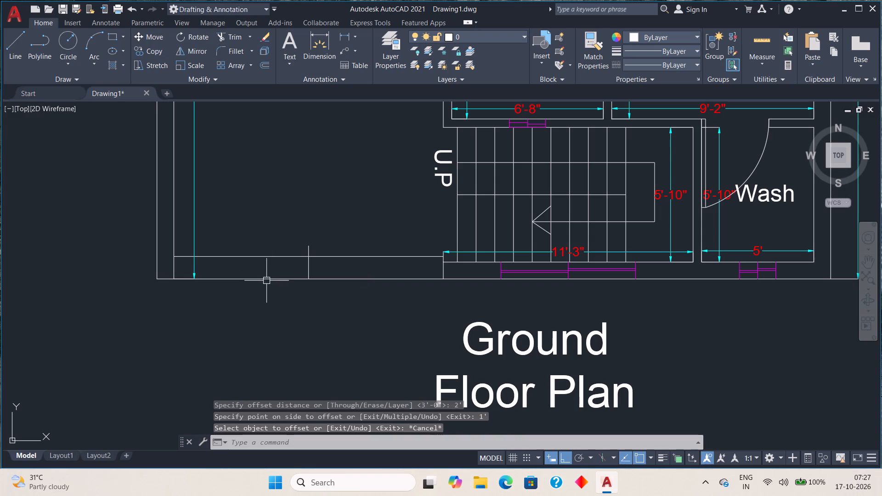
Move the Parking's original bottom line slightly upward along the short vertical centre line, keeping it below the offset copy.
{"action": "left_click", "coordinate": [267, 280]}
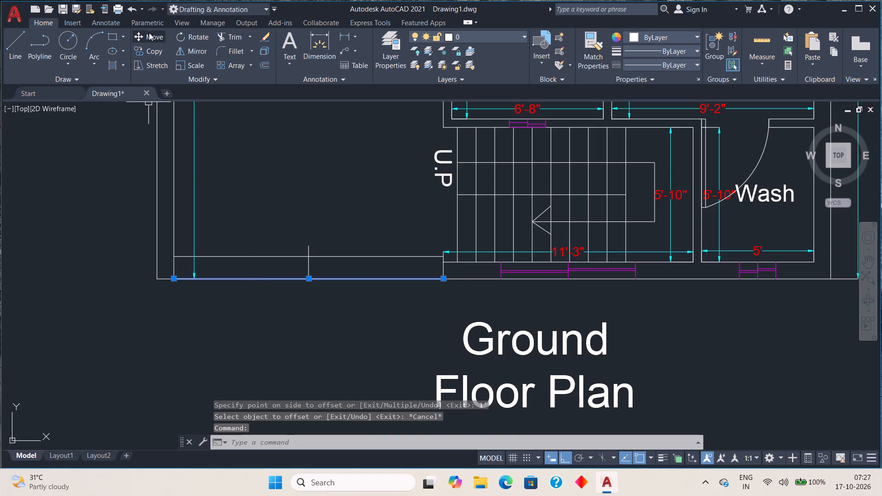
{"action": "left_click", "coordinate": [149, 33]}
{"action": "left_click", "coordinate": [308, 280]}
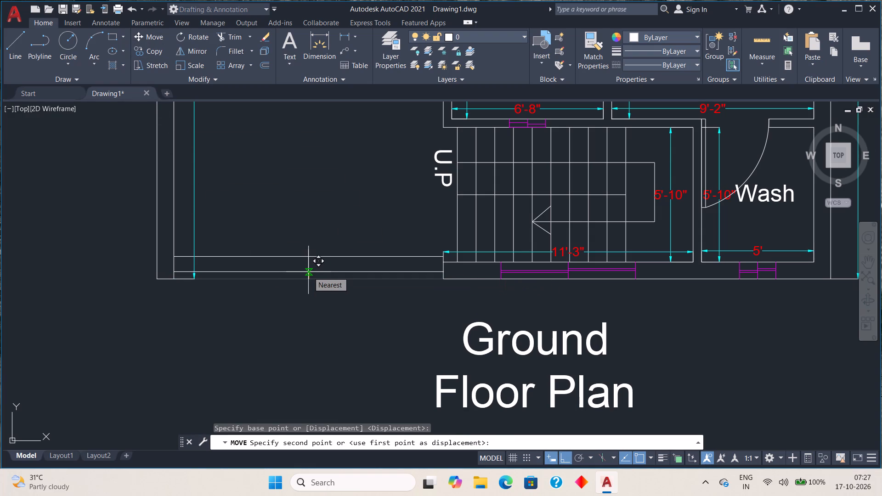
{"action": "left_click", "coordinate": [309, 270]}
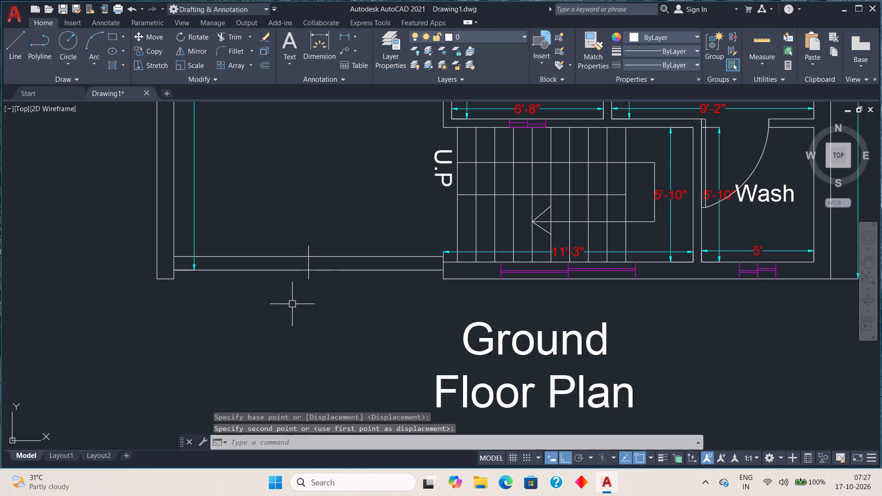
{"action": "key", "text": "Escape"}
{"action": "key", "text": "Escape"}
Offset the short vertical centre line at the Parking entrance 2" to each side.
{"action": "scroll", "coordinate": [305, 246], "scroll_direction": "up", "scroll_amount": 2}
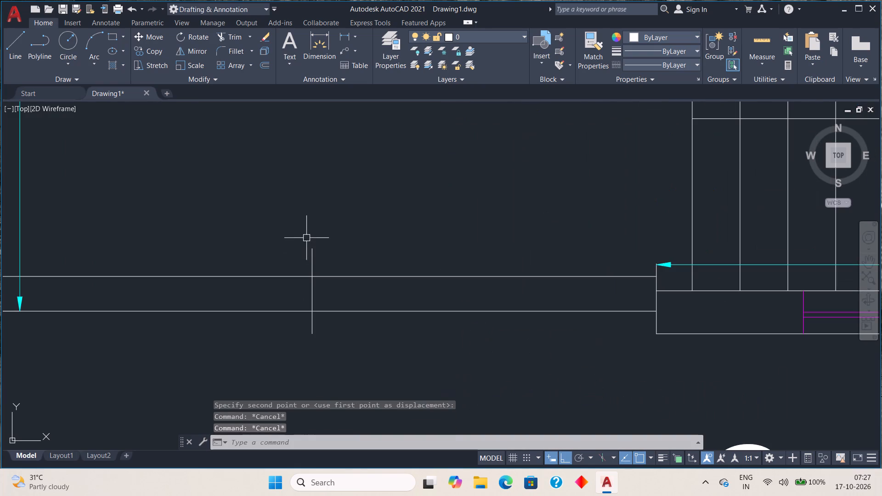
{"action": "scroll", "coordinate": [311, 252], "scroll_direction": "down", "scroll_amount": 1}
{"action": "scroll", "coordinate": [322, 302], "scroll_direction": "up", "scroll_amount": 1}
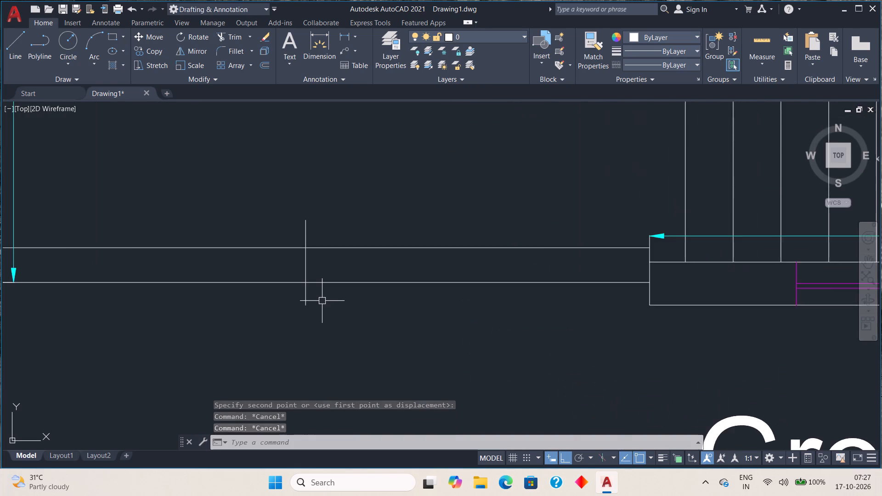
{"action": "scroll", "coordinate": [322, 301], "scroll_direction": "up", "scroll_amount": 1}
{"action": "scroll", "coordinate": [322, 279], "scroll_direction": "down", "scroll_amount": 1}
{"action": "middle_click_drag", "start_coordinate": [323, 282], "coordinate": [388, 295]}
{"action": "scroll", "coordinate": [377, 320], "scroll_direction": "up", "scroll_amount": 1}
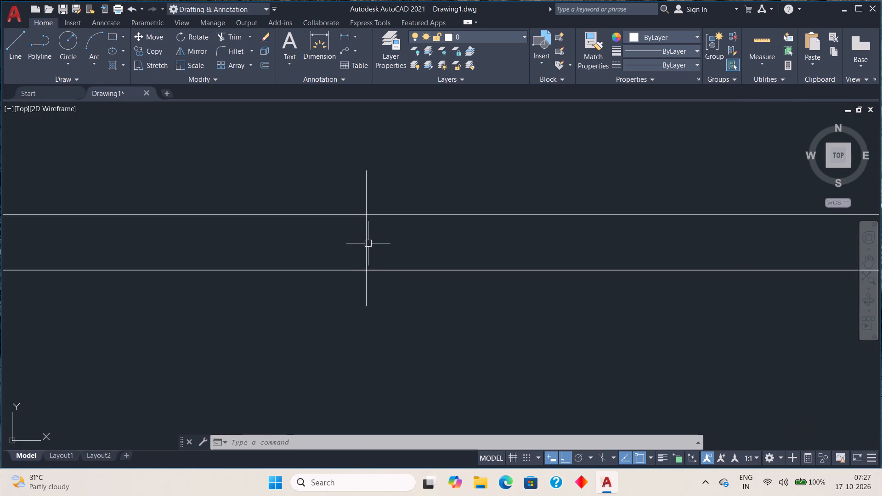
{"action": "left_click", "coordinate": [367, 243]}
{"action": "key", "text": "Escape"}
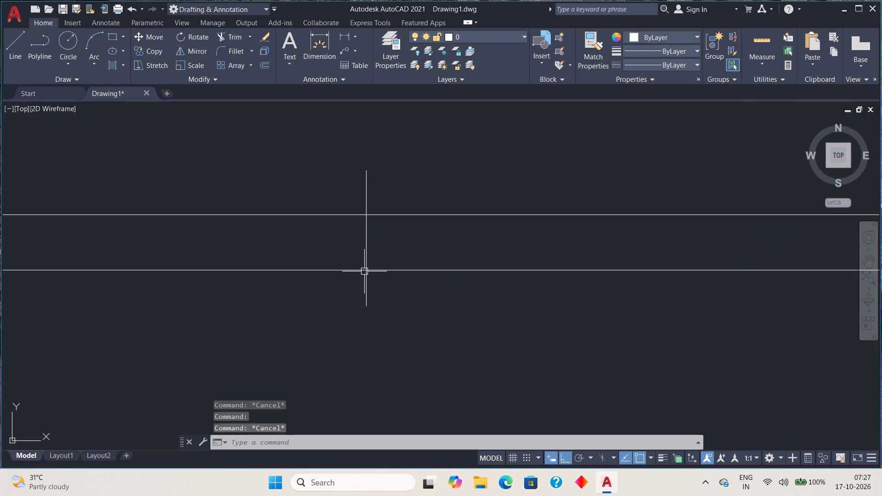
{"action": "key", "text": "o"}
{"action": "key", "text": "space"}
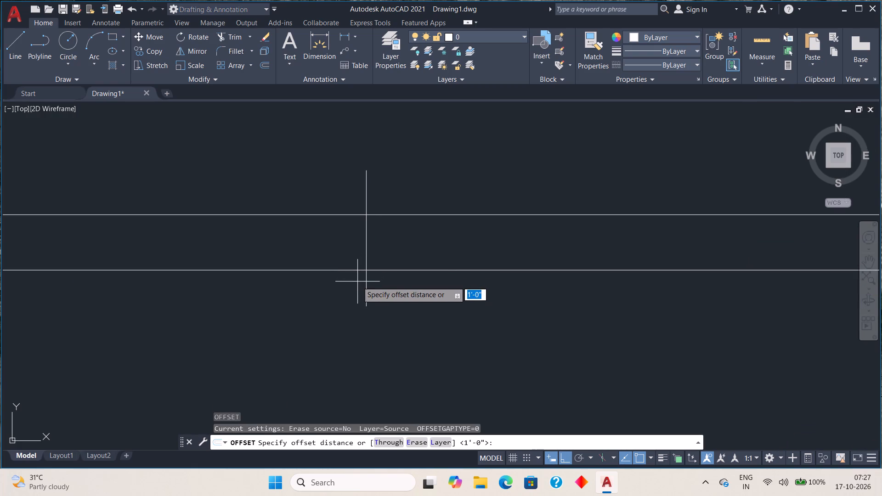
{"action": "key", "text": "2"}
{"action": "key", "text": "shift+quotedbl"}
{"action": "key", "text": "Return"}
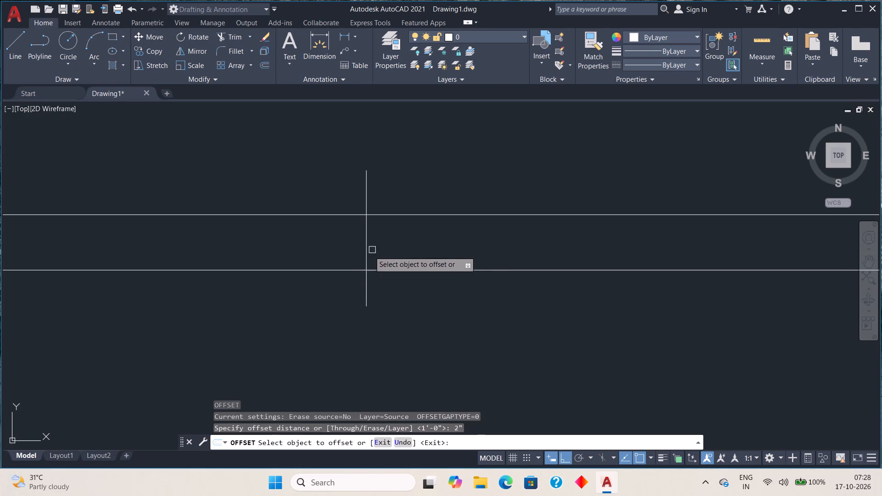
{"action": "left_click", "coordinate": [366, 247]}
{"action": "left_click", "coordinate": [388, 243]}
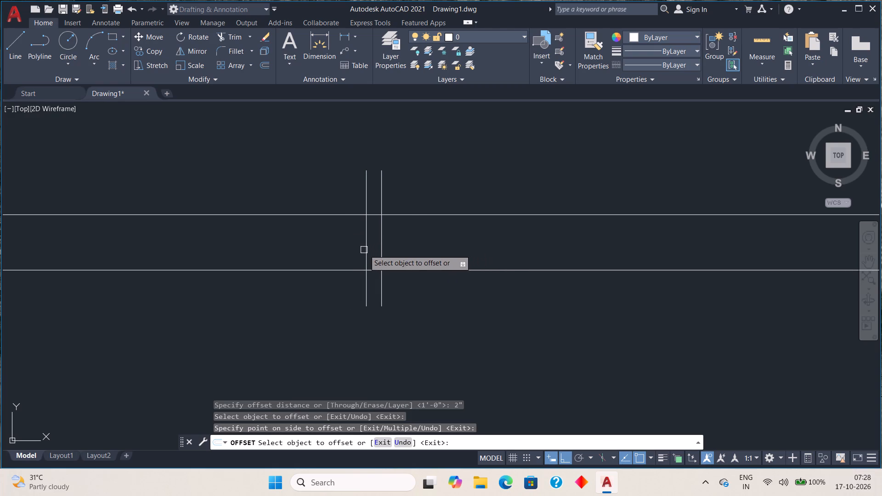
{"action": "left_click", "coordinate": [364, 250]}
{"action": "left_click", "coordinate": [313, 250]}
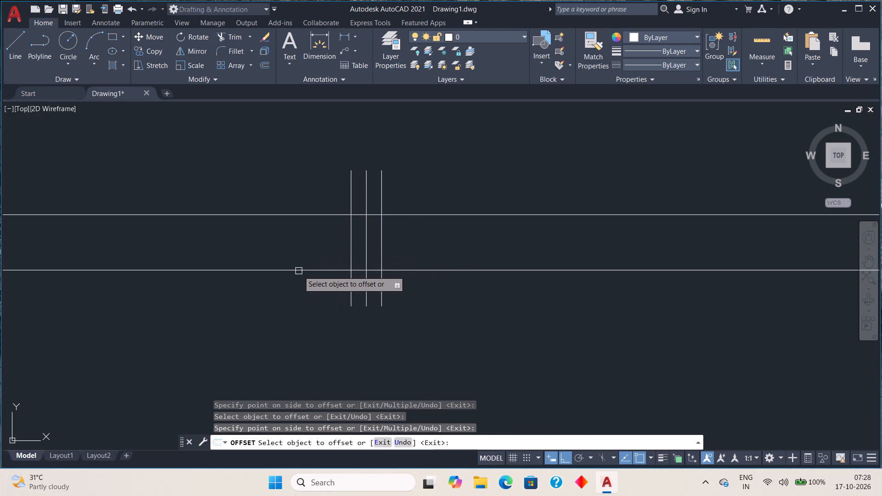
{"action": "key", "text": "Escape"}
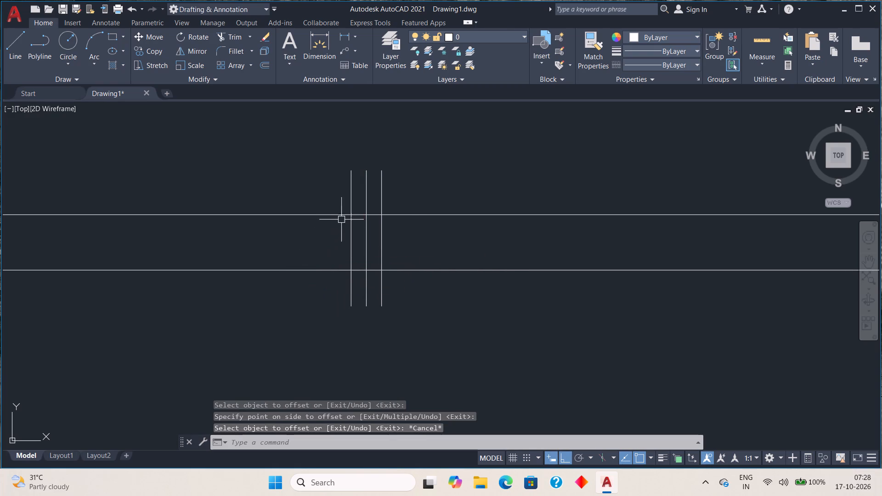
Trim the overhanging ends of the three short vertical lines above and below the two horizontal entrance lines.
{"action": "left_click", "coordinate": [221, 38]}
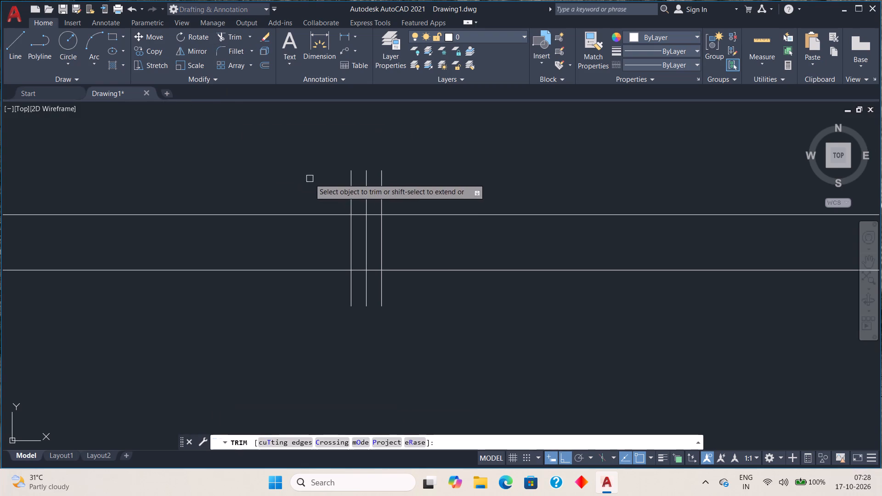
{"action": "left_click_drag", "start_coordinate": [310, 179], "coordinate": [402, 186]}
{"action": "left_click_drag", "start_coordinate": [405, 286], "coordinate": [356, 284]}
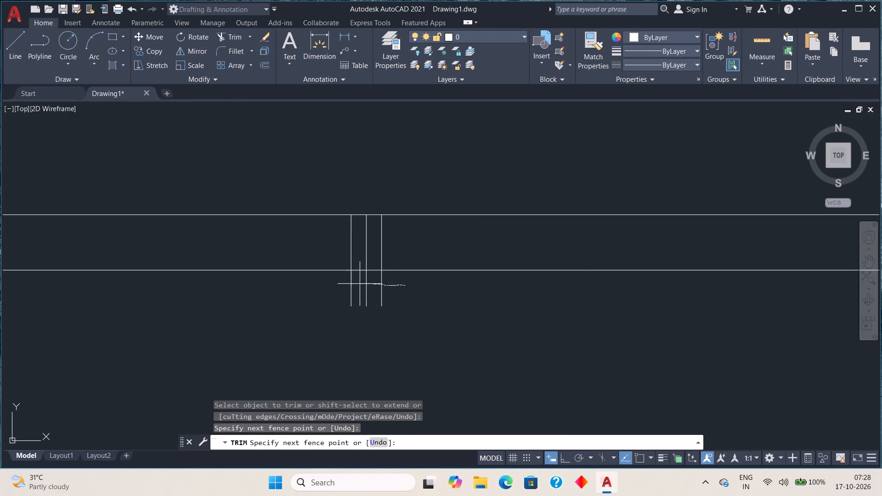
{"action": "left_click_drag", "start_coordinate": [356, 284], "coordinate": [333, 284]}
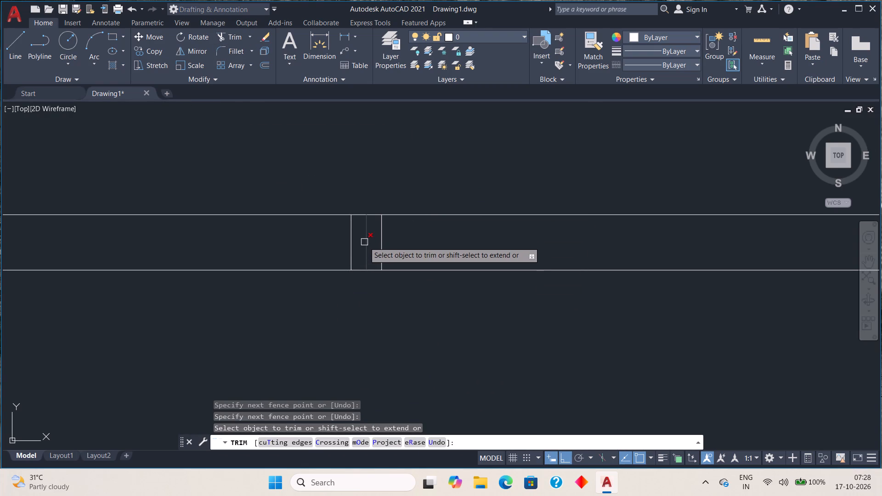
Trim away the centre line and the two horizontal segments between the offset lines, leaving an open gap in the Parking gate.
{"action": "left_click", "coordinate": [364, 242]}
{"action": "left_click", "coordinate": [364, 214]}
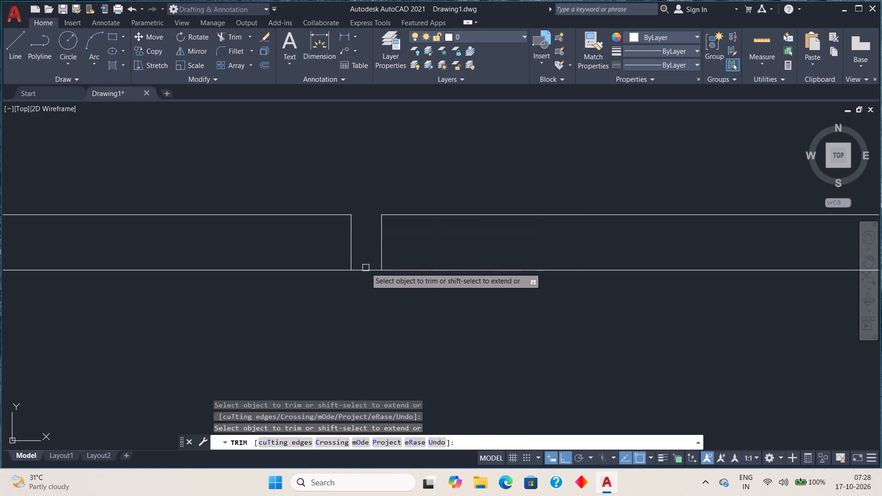
{"action": "left_click", "coordinate": [366, 269]}
{"action": "scroll", "coordinate": [361, 292], "scroll_direction": "down", "scroll_amount": 3}
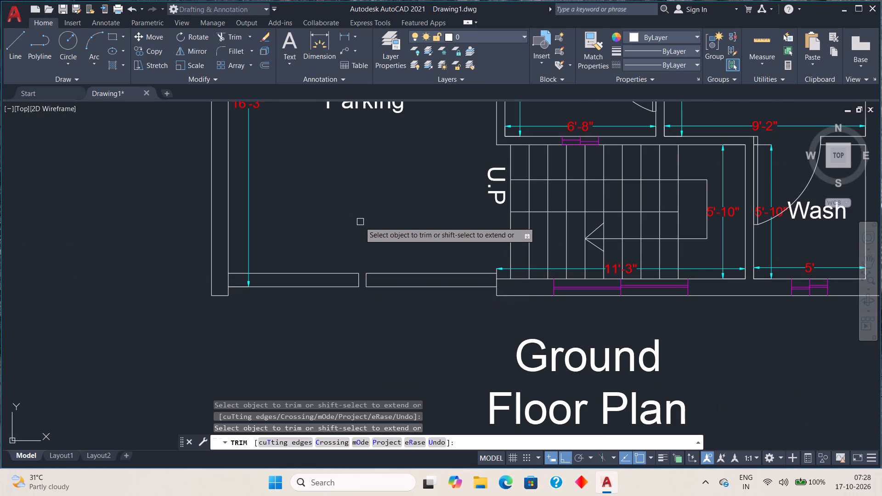
{"action": "key", "text": "Escape"}
{"action": "key", "text": "Escape"}
{"action": "key", "text": "Escape"}
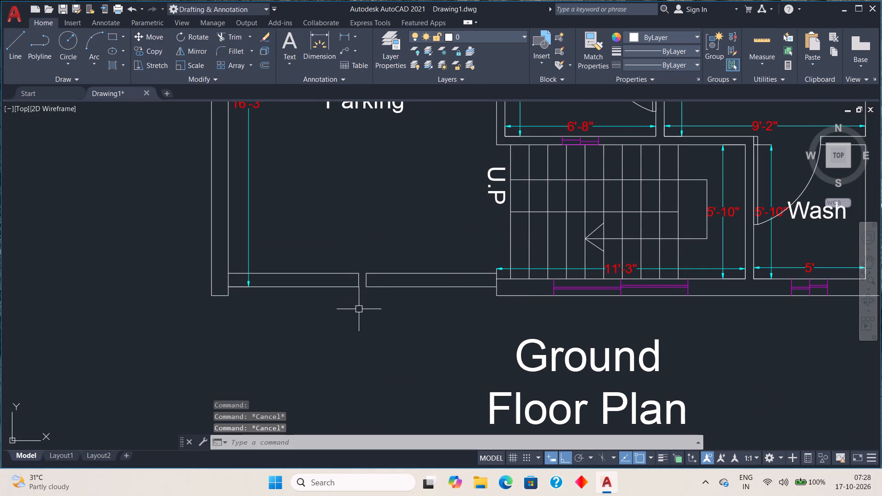
Draw a three-line bracket about 5" wide and 6 1/2" deep below the left gate leaf, near its inner end.
{"action": "middle_click", "coordinate": [356, 301]}
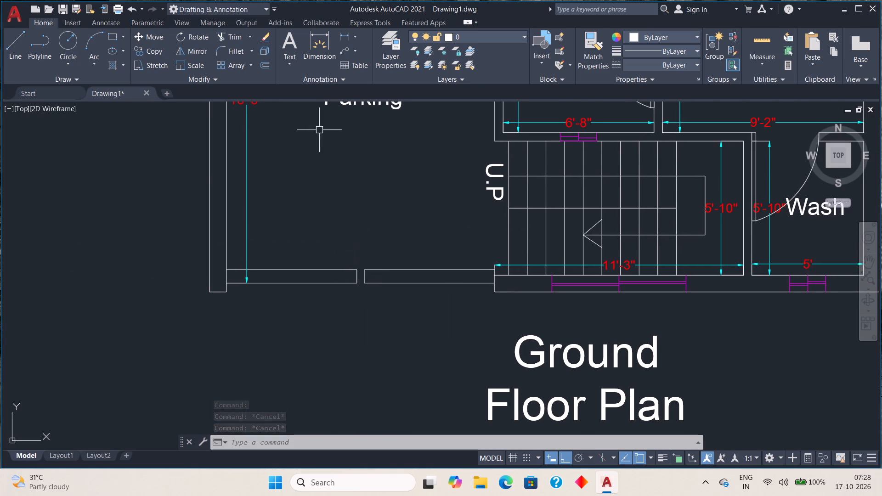
{"action": "left_click", "coordinate": [16, 52]}
{"action": "scroll", "coordinate": [333, 304], "scroll_direction": "up", "scroll_amount": 2}
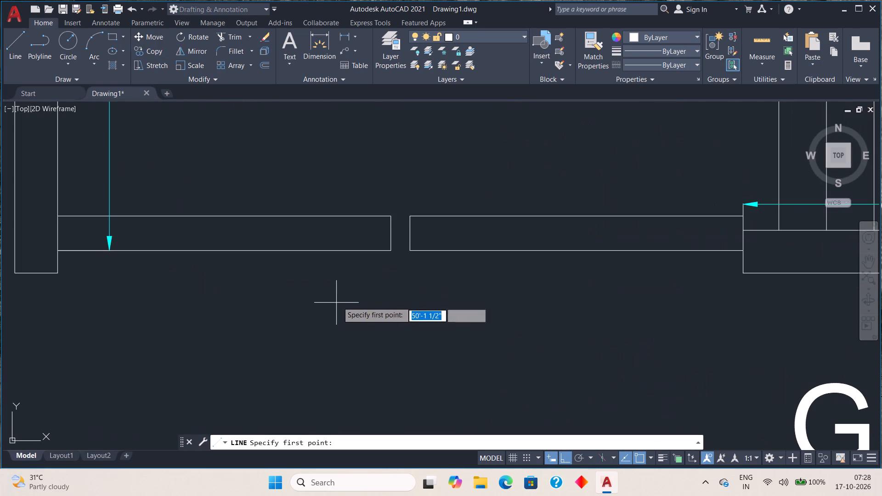
{"action": "left_click", "coordinate": [371, 252]}
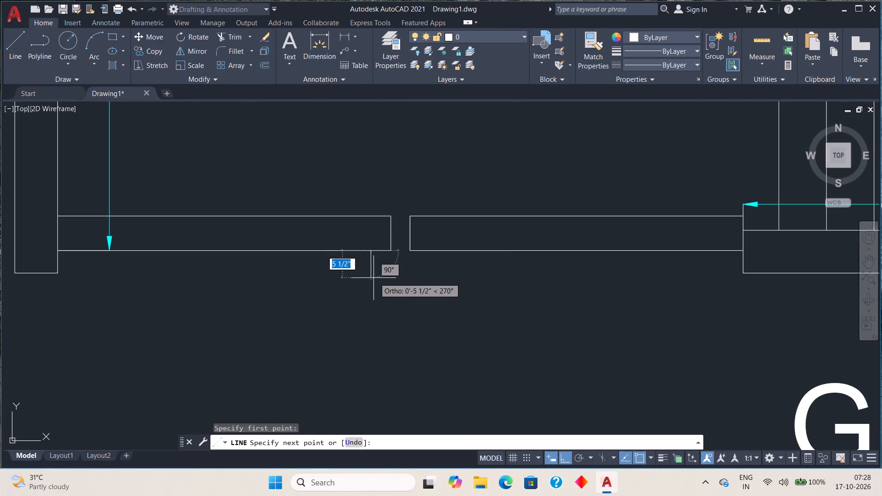
{"action": "left_click", "coordinate": [371, 281]}
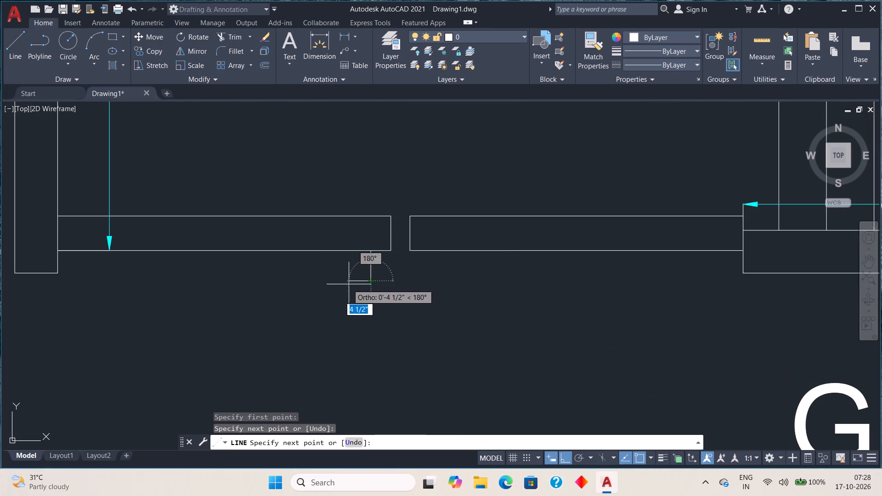
{"action": "left_click", "coordinate": [345, 285]}
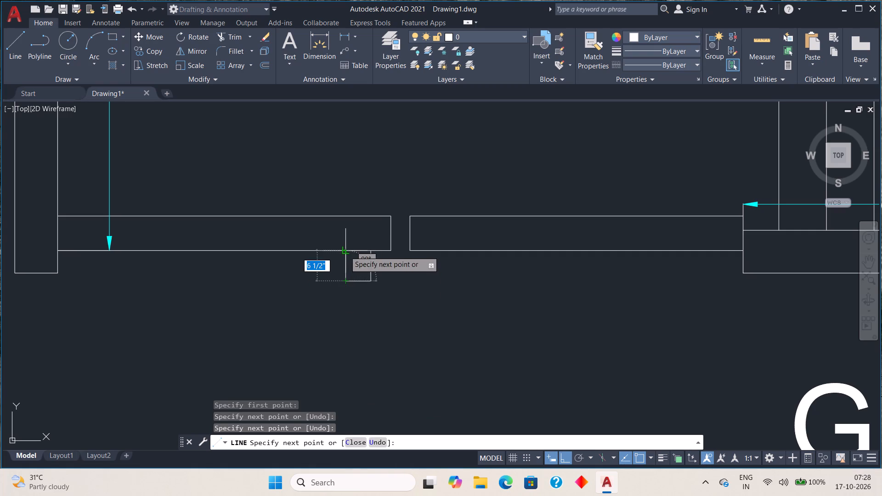
{"action": "left_click", "coordinate": [345, 251]}
{"action": "key", "text": "Escape"}
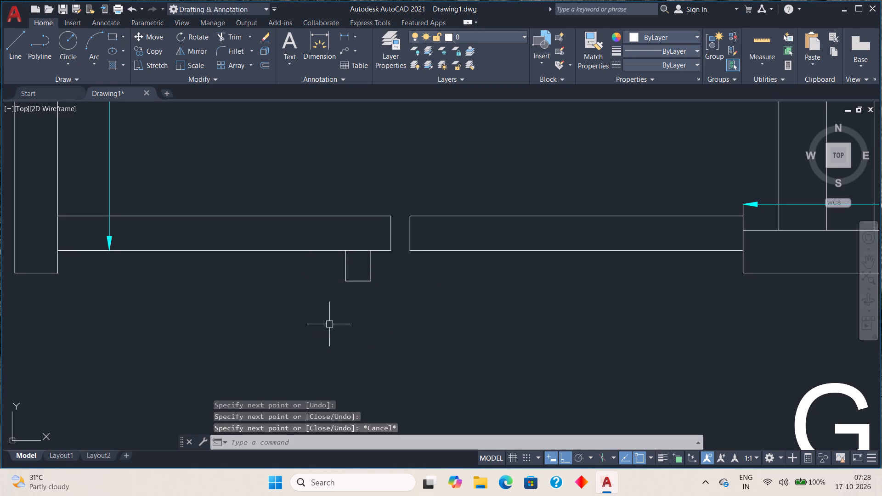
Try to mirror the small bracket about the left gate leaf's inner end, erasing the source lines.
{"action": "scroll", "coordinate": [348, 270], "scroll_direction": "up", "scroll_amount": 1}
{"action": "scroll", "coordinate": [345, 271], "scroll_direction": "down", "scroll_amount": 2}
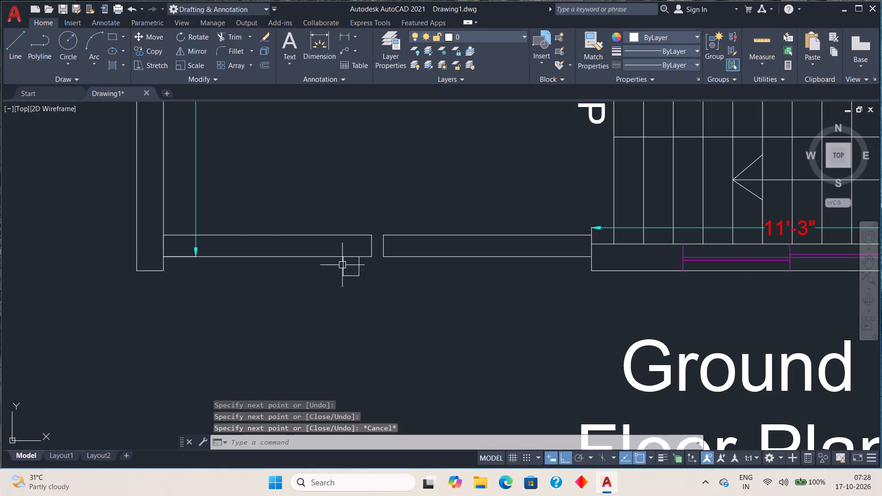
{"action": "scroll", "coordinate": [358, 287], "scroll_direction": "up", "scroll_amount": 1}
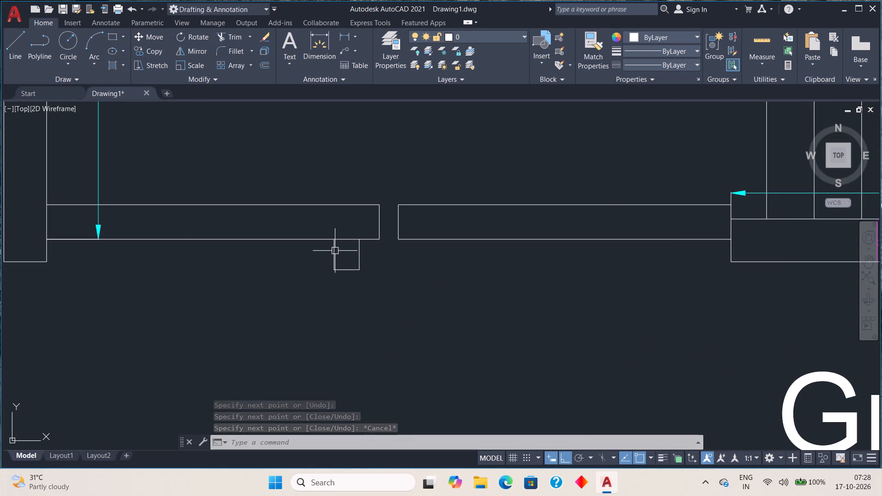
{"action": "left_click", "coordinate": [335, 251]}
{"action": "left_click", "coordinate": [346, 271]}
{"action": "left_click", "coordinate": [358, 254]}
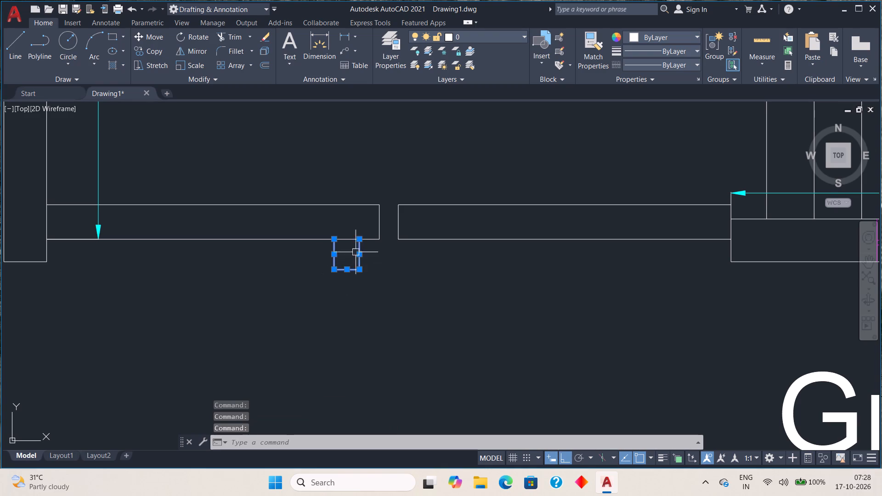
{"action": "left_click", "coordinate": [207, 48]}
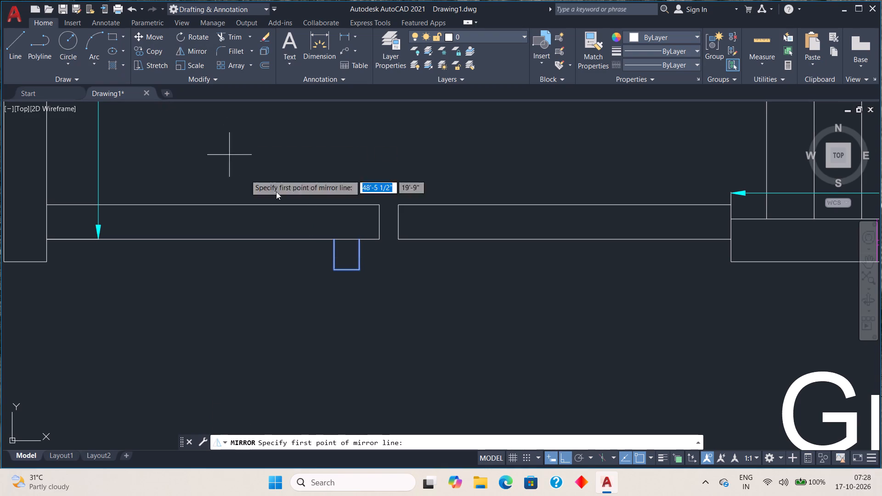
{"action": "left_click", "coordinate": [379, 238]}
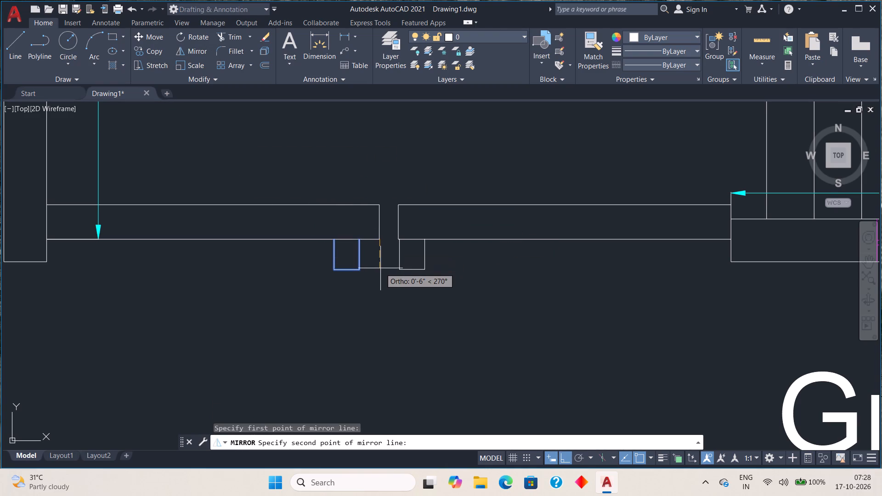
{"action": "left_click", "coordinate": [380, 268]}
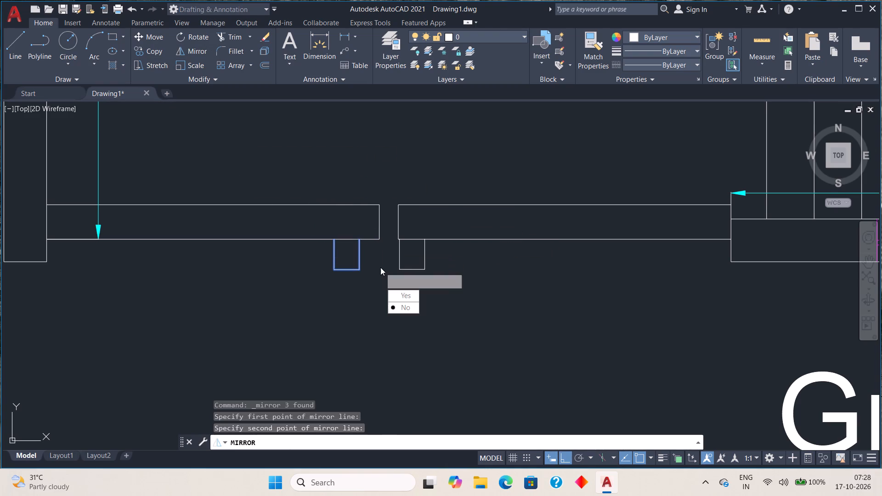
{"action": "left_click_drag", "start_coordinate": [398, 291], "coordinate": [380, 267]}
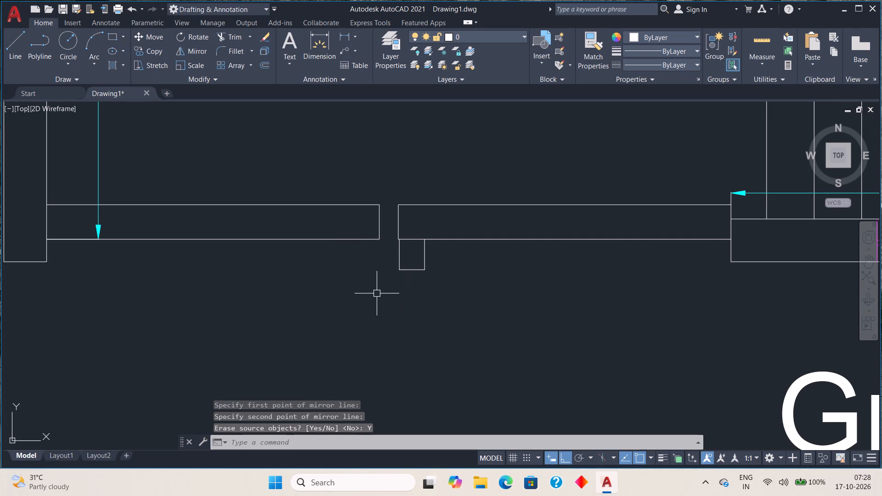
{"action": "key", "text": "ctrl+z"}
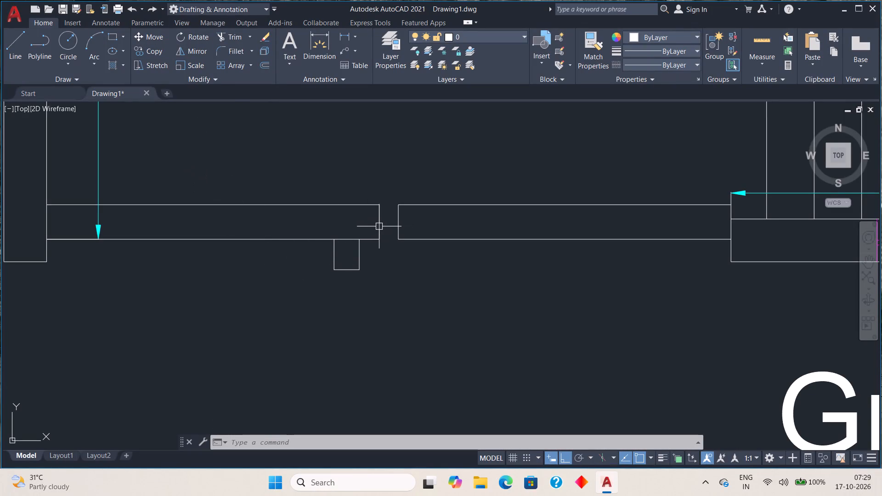
Draw a short horizontal line across the gate gap, joining the midpoints of the two leaves' inner ends.
{"action": "left_click", "coordinate": [14, 38]}
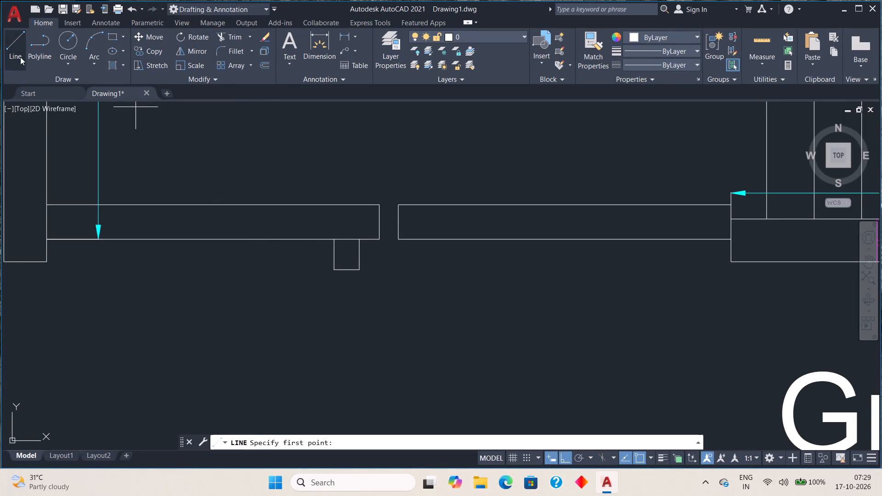
{"action": "left_click", "coordinate": [382, 223]}
{"action": "left_click", "coordinate": [400, 220]}
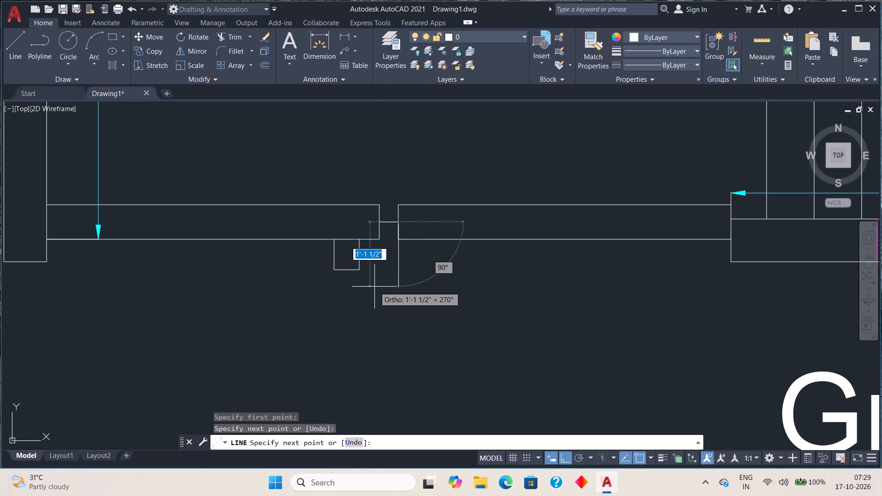
{"action": "key", "text": "Escape"}
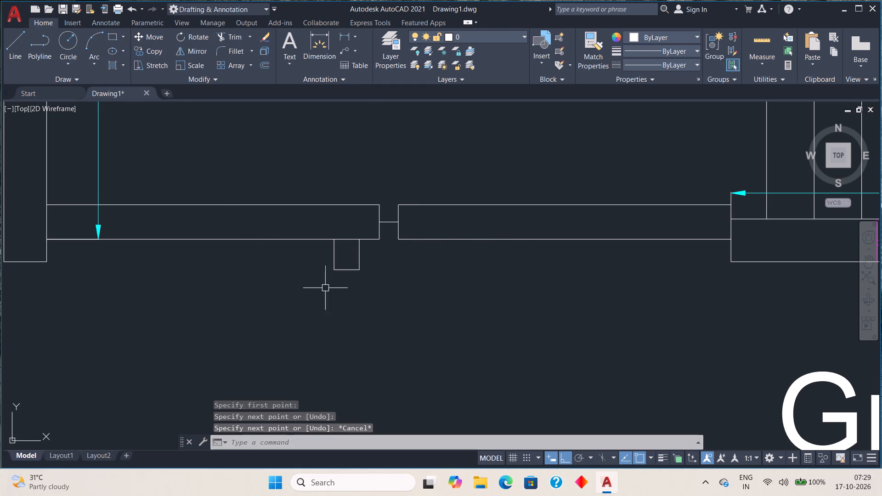
Mirror the small bracket onto the right gate leaf about the midpoint of the short connecting line, keeping the original.
{"action": "left_click", "coordinate": [310, 221]}
{"action": "left_click", "coordinate": [367, 290]}
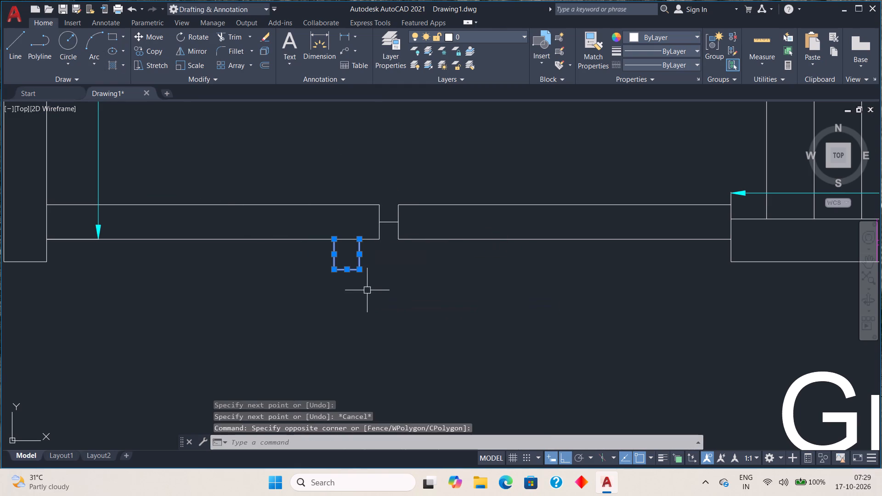
{"action": "left_click", "coordinate": [202, 50]}
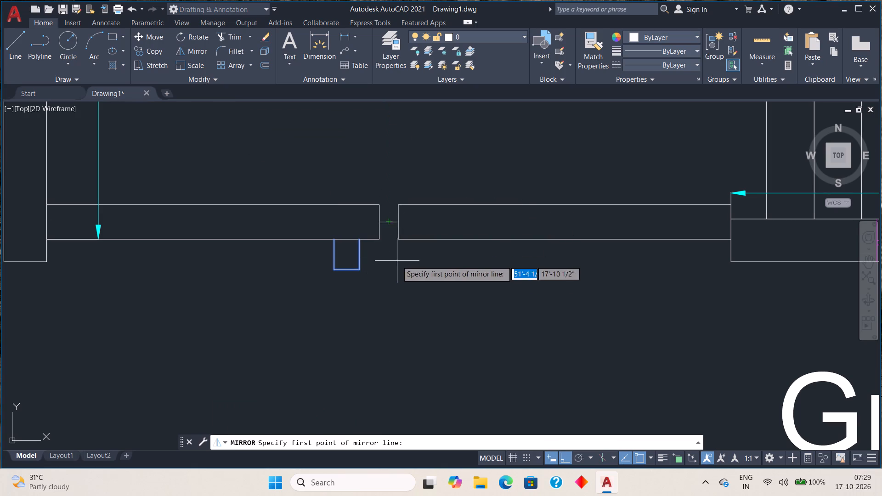
{"action": "scroll", "coordinate": [398, 259], "scroll_direction": "up", "scroll_amount": 2}
{"action": "left_click", "coordinate": [373, 166]}
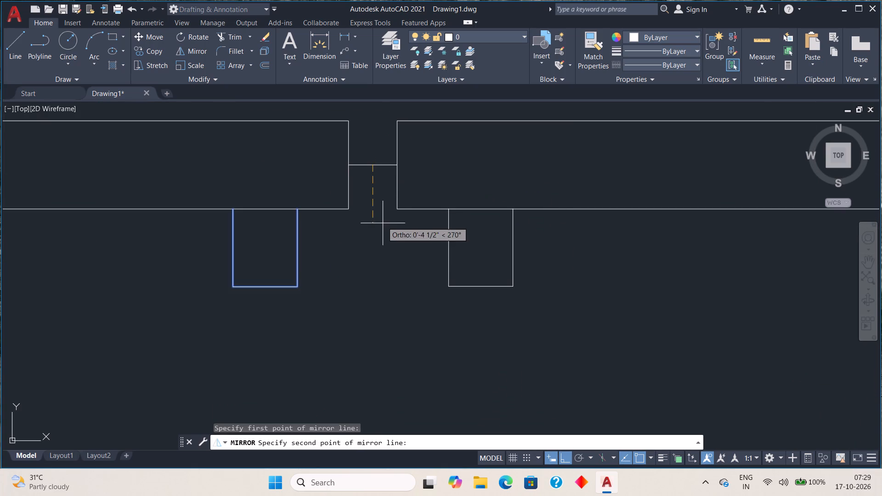
{"action": "left_click", "coordinate": [386, 250]}
{"action": "left_click_drag", "start_coordinate": [403, 294], "coordinate": [386, 251]}
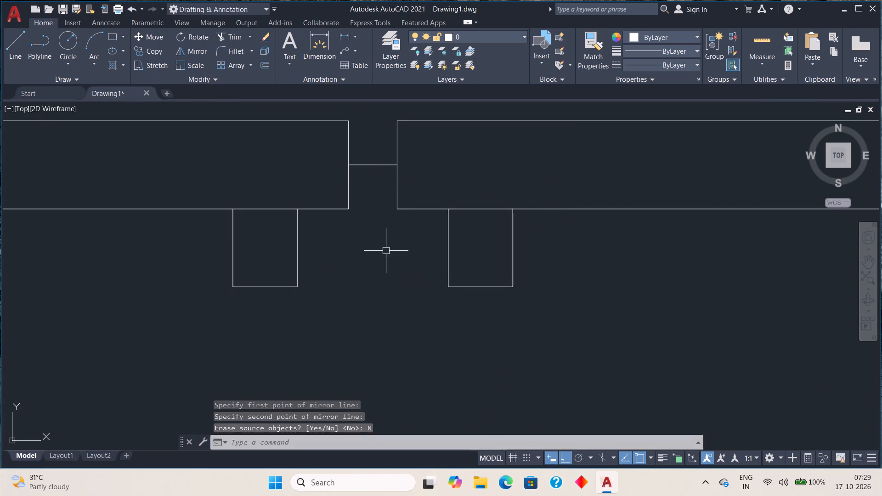
Review the Parking gate and its surroundings in the ground floor plan.
{"action": "scroll", "coordinate": [362, 205], "scroll_direction": "down", "scroll_amount": 4}
{"action": "middle_click_drag", "start_coordinate": [371, 259], "coordinate": [366, 248]}
{"action": "scroll", "coordinate": [366, 248], "scroll_direction": "down", "scroll_amount": 2}
{"action": "middle_click_drag", "start_coordinate": [374, 238], "coordinate": [371, 259]}
{"action": "scroll", "coordinate": [361, 245], "scroll_direction": "up", "scroll_amount": 2}
{"action": "scroll", "coordinate": [354, 248], "scroll_direction": "down", "scroll_amount": 1}
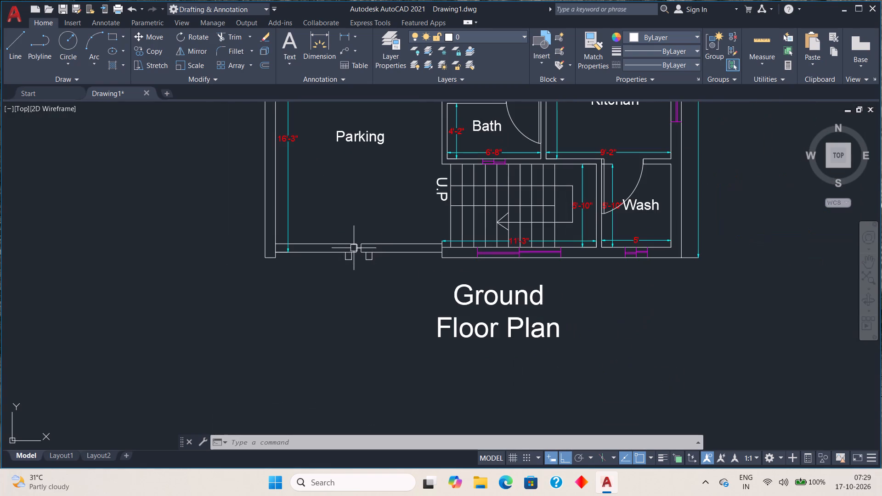
{"action": "middle_click_drag", "start_coordinate": [339, 230], "coordinate": [298, 220]}
{"action": "scroll", "coordinate": [335, 230], "scroll_direction": "up", "scroll_amount": 1}
{"action": "scroll", "coordinate": [331, 240], "scroll_direction": "down", "scroll_amount": 1}
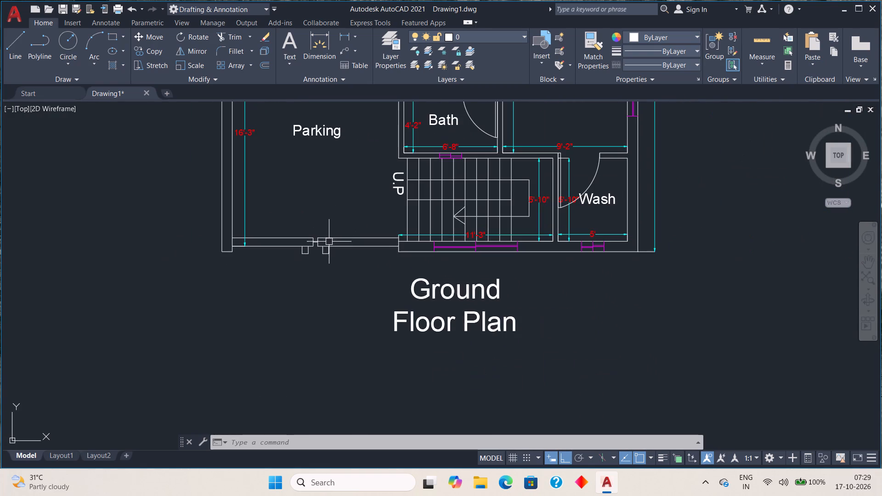
{"action": "middle_click_drag", "start_coordinate": [327, 196], "coordinate": [332, 225]}
{"action": "left_click", "coordinate": [310, 157]}
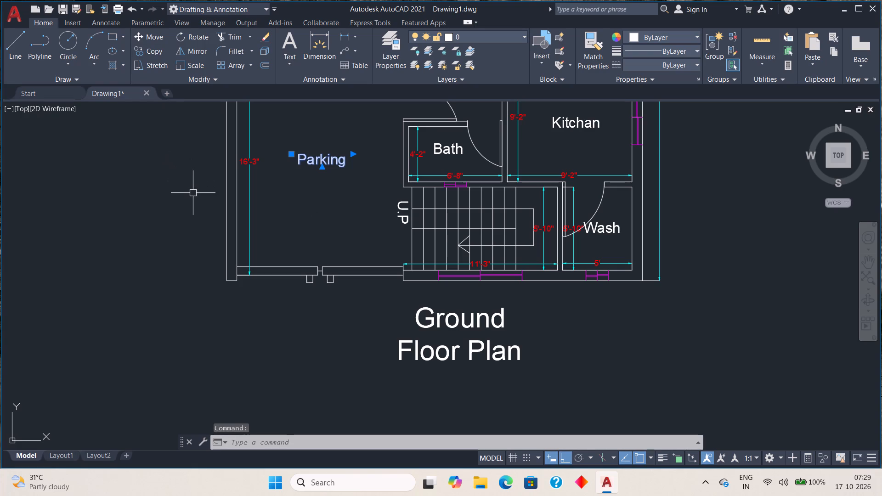
{"action": "key", "text": "Escape"}
{"action": "key", "text": "Escape"}
{"action": "key", "text": "Escape"}
{"action": "scroll", "coordinate": [271, 267], "scroll_direction": "down", "scroll_amount": 1}
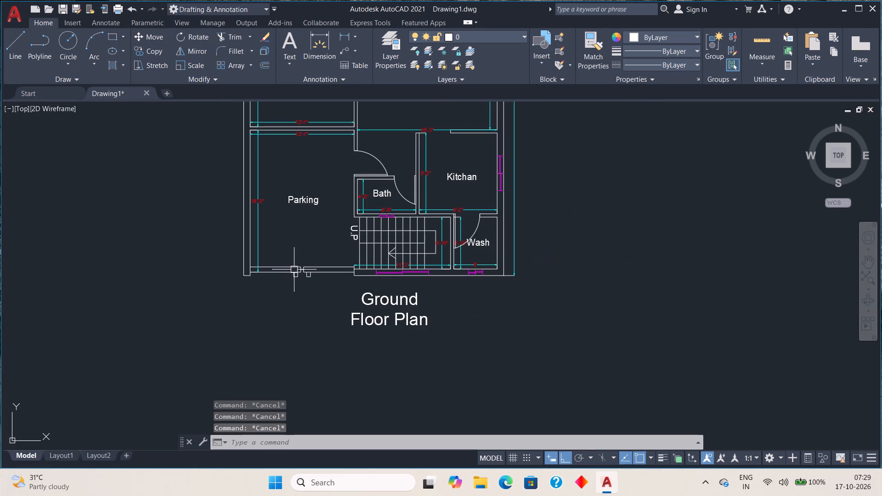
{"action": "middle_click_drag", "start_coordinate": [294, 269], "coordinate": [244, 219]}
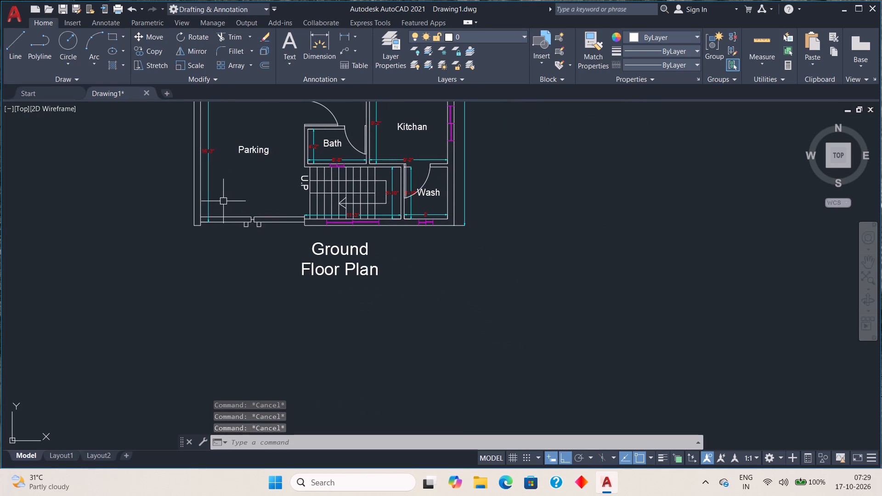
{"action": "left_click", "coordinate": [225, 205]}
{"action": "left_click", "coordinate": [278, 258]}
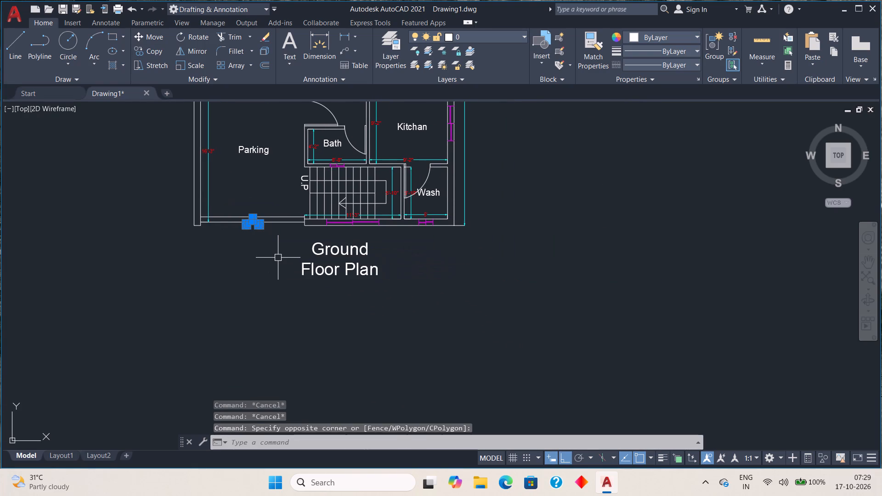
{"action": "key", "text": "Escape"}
Change the colour of the Parking gate and all the door leaves and swing arcs in the ground floor plan to 254,234,185.
{"action": "left_click", "coordinate": [277, 237]}
{"action": "left_click", "coordinate": [229, 194]}
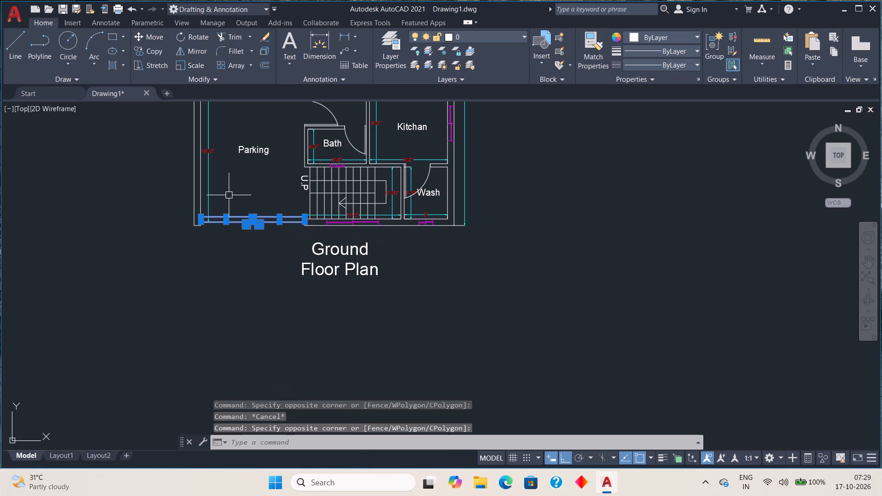
{"action": "scroll", "coordinate": [261, 196], "scroll_direction": "up", "scroll_amount": 2}
{"action": "scroll", "coordinate": [260, 197], "scroll_direction": "down", "scroll_amount": 1}
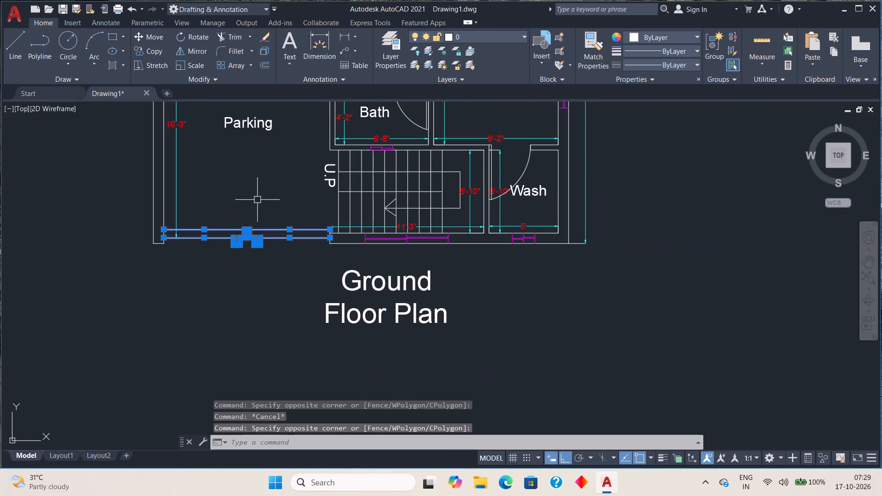
{"action": "scroll", "coordinate": [256, 192], "scroll_direction": "down", "scroll_amount": 1}
{"action": "middle_click_drag", "start_coordinate": [246, 211], "coordinate": [189, 273]}
{"action": "middle_click_drag", "start_coordinate": [302, 284], "coordinate": [289, 298]}
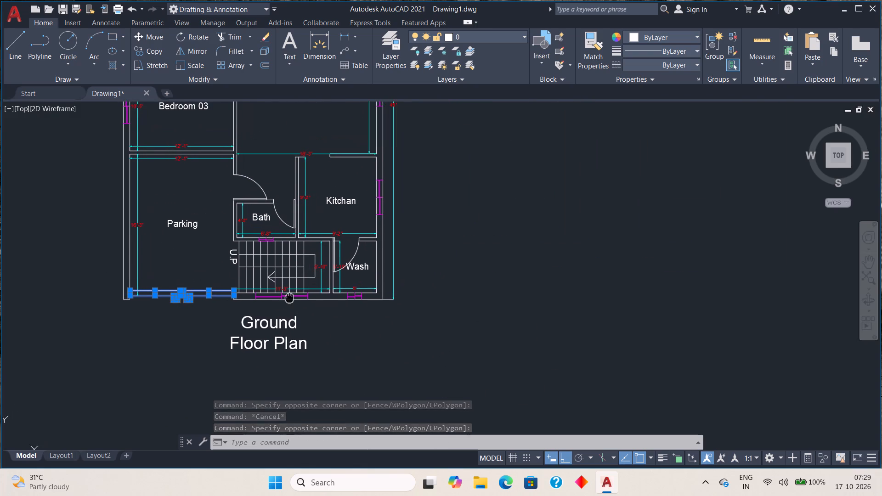
{"action": "middle_click_drag", "start_coordinate": [289, 298], "coordinate": [262, 303]}
{"action": "scroll", "coordinate": [334, 252], "scroll_direction": "up", "scroll_amount": 3}
{"action": "left_click", "coordinate": [313, 260]}
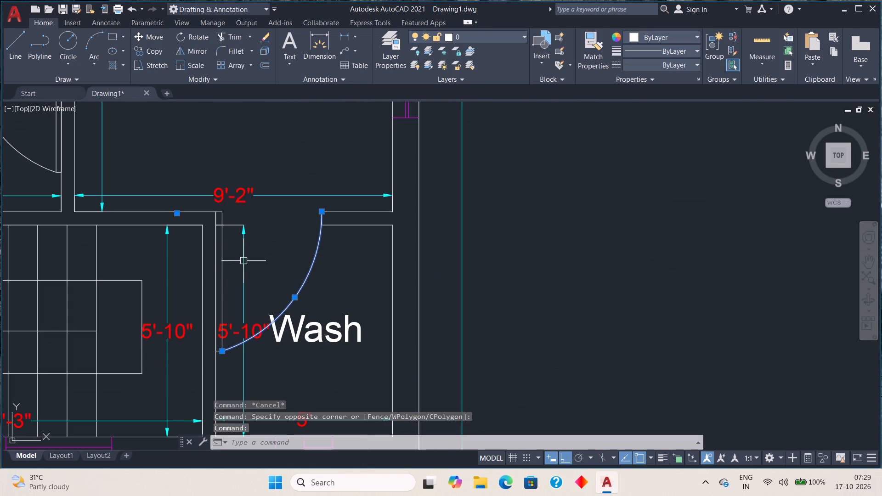
{"action": "left_click", "coordinate": [222, 276]}
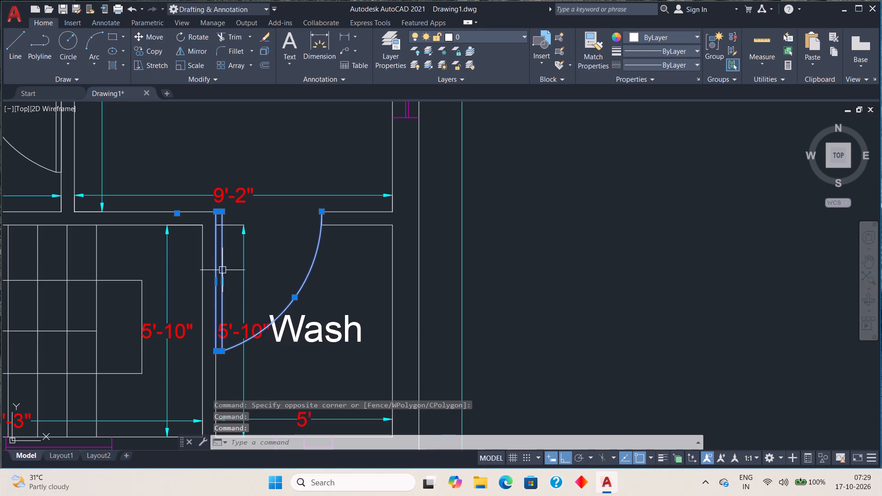
{"action": "scroll", "coordinate": [236, 252], "scroll_direction": "down", "scroll_amount": 1}
{"action": "middle_click_drag", "start_coordinate": [232, 175], "coordinate": [291, 300]}
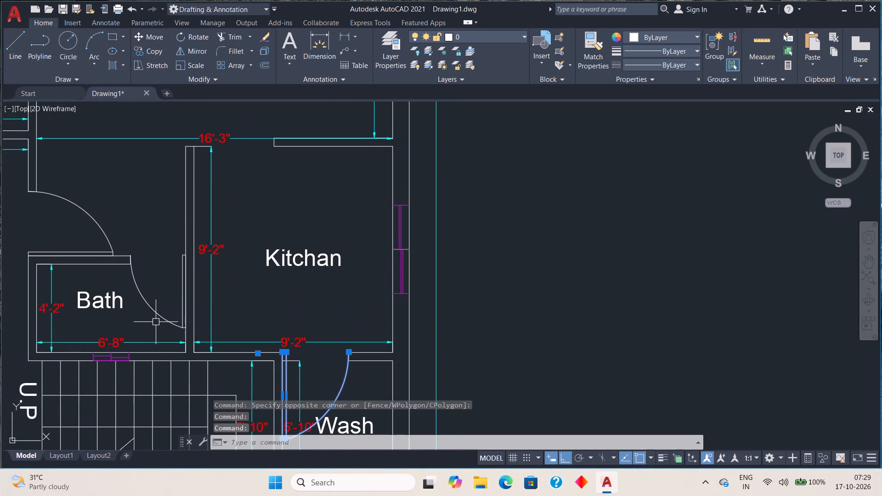
{"action": "left_click", "coordinate": [160, 317]}
{"action": "left_click", "coordinate": [181, 292]}
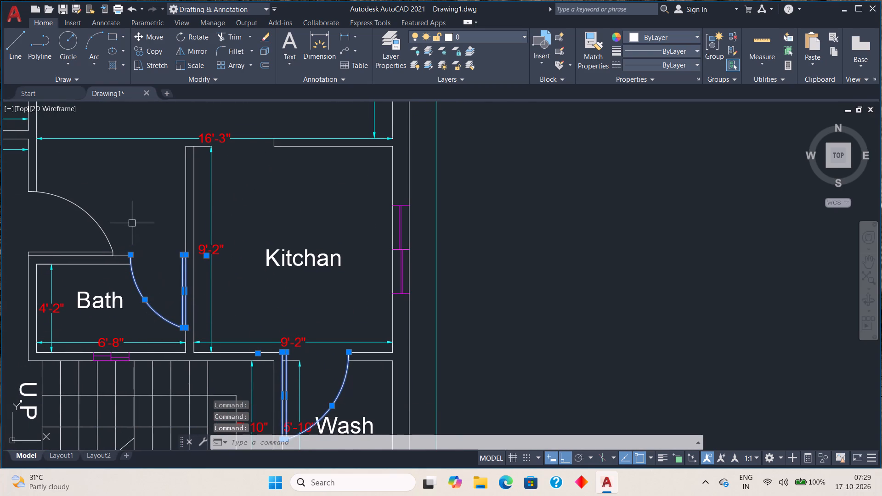
{"action": "middle_click_drag", "start_coordinate": [132, 222], "coordinate": [225, 281]}
{"action": "left_click", "coordinate": [175, 309]}
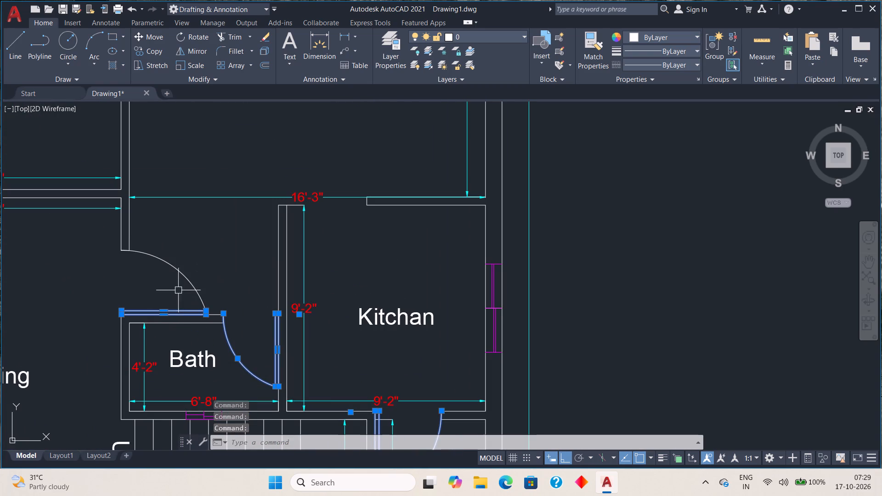
{"action": "left_click", "coordinate": [184, 275]}
{"action": "middle_click_drag", "start_coordinate": [180, 225], "coordinate": [269, 336]}
{"action": "scroll", "coordinate": [295, 299], "scroll_direction": "down", "scroll_amount": 1}
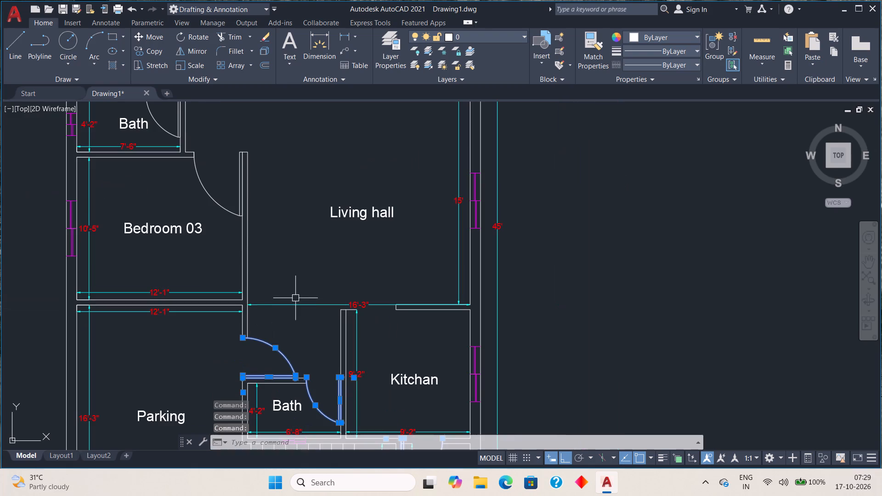
{"action": "middle_click_drag", "start_coordinate": [250, 271], "coordinate": [286, 351]}
{"action": "scroll", "coordinate": [273, 281], "scroll_direction": "up", "scroll_amount": 2}
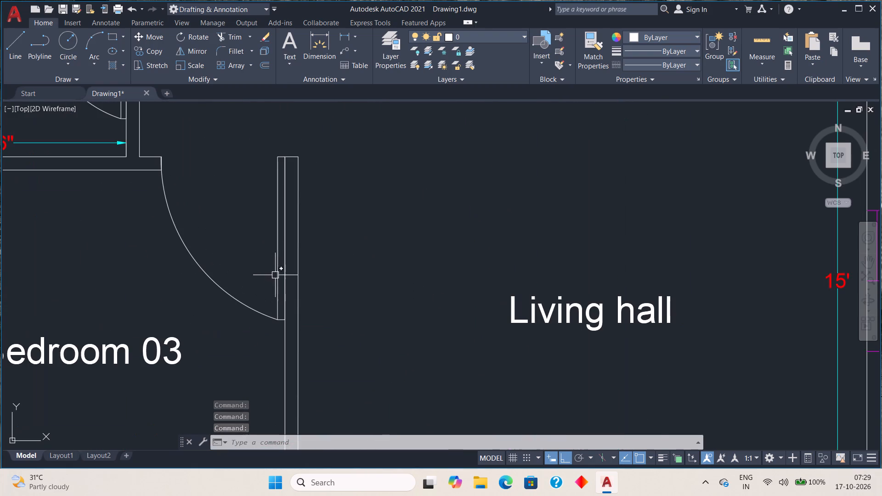
{"action": "left_click", "coordinate": [276, 276]}
{"action": "left_click", "coordinate": [235, 301]}
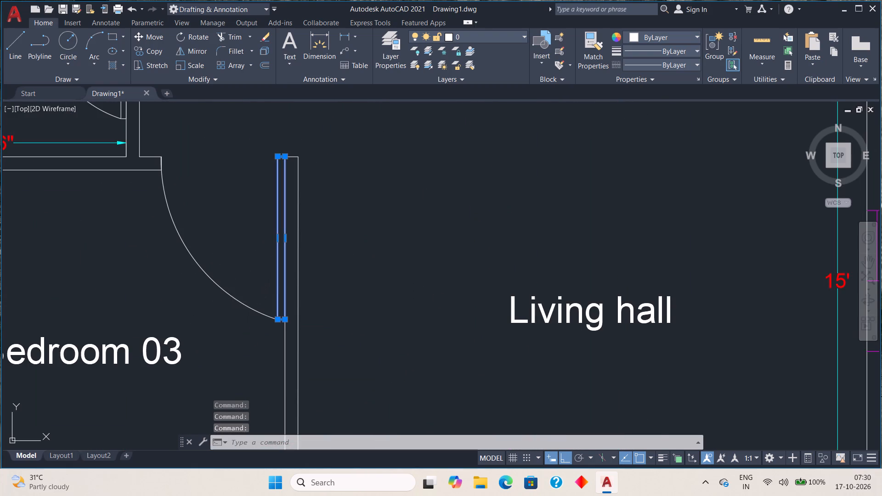
{"action": "scroll", "coordinate": [227, 237], "scroll_direction": "down", "scroll_amount": 2}
{"action": "middle_click_drag", "start_coordinate": [216, 221], "coordinate": [254, 316]}
{"action": "scroll", "coordinate": [226, 259], "scroll_direction": "up", "scroll_amount": 2}
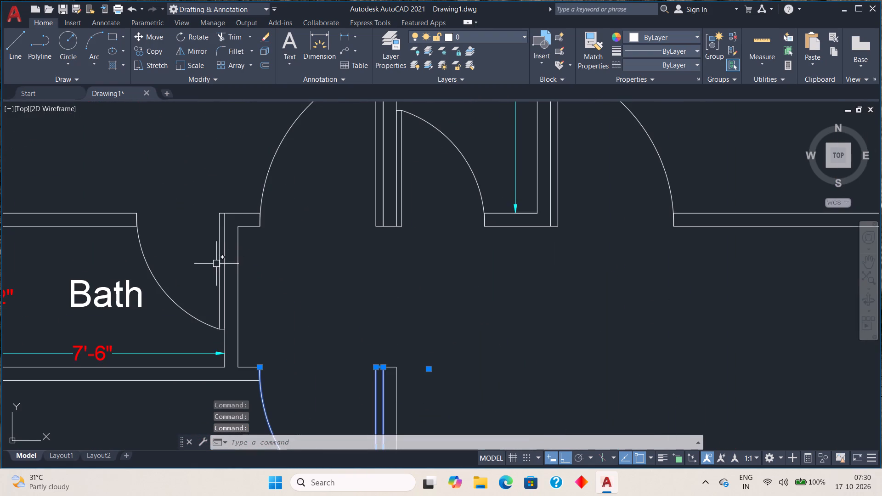
{"action": "left_click", "coordinate": [219, 263]}
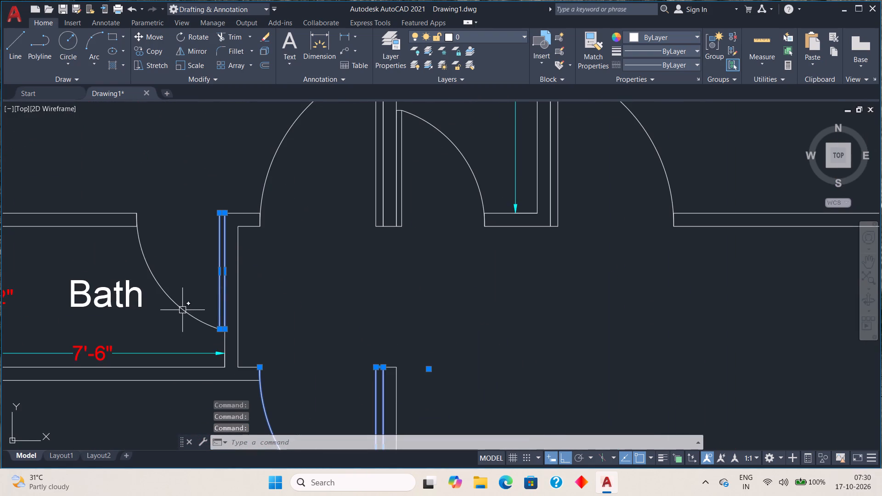
{"action": "left_click", "coordinate": [182, 310]}
{"action": "middle_click_drag", "start_coordinate": [347, 225], "coordinate": [295, 343]}
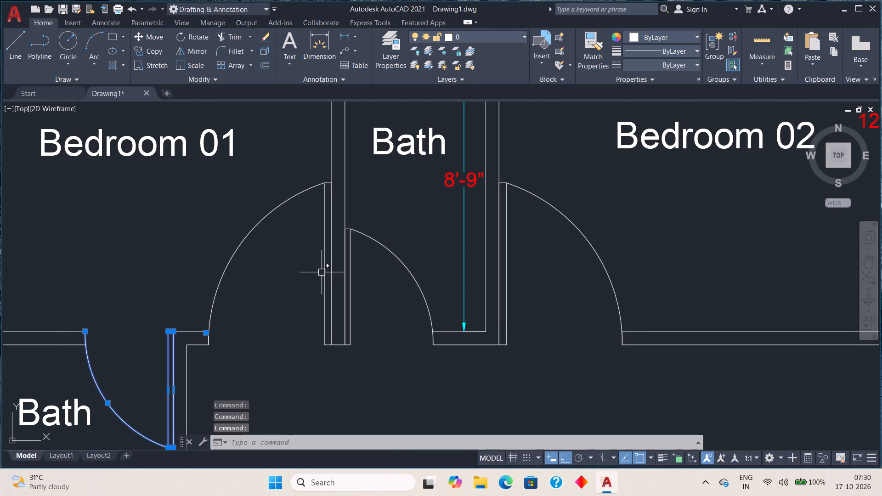
{"action": "left_click", "coordinate": [324, 270]}
{"action": "left_click", "coordinate": [253, 230]}
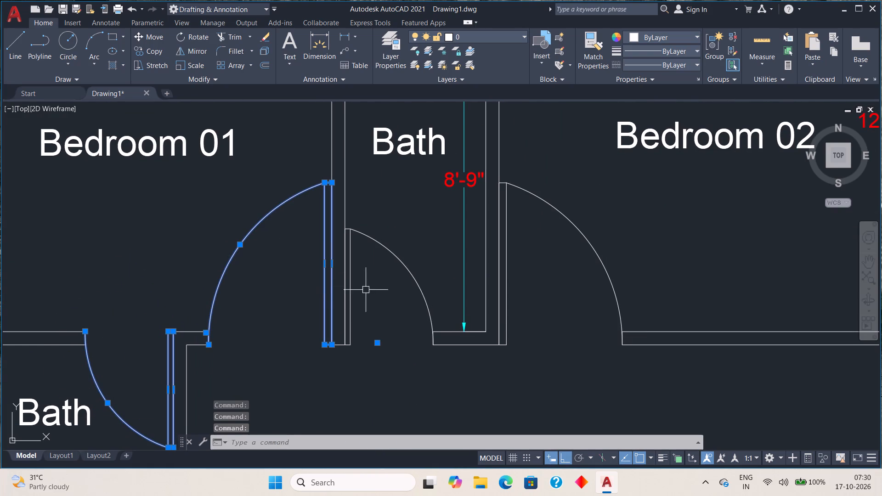
{"action": "left_click", "coordinate": [351, 304]}
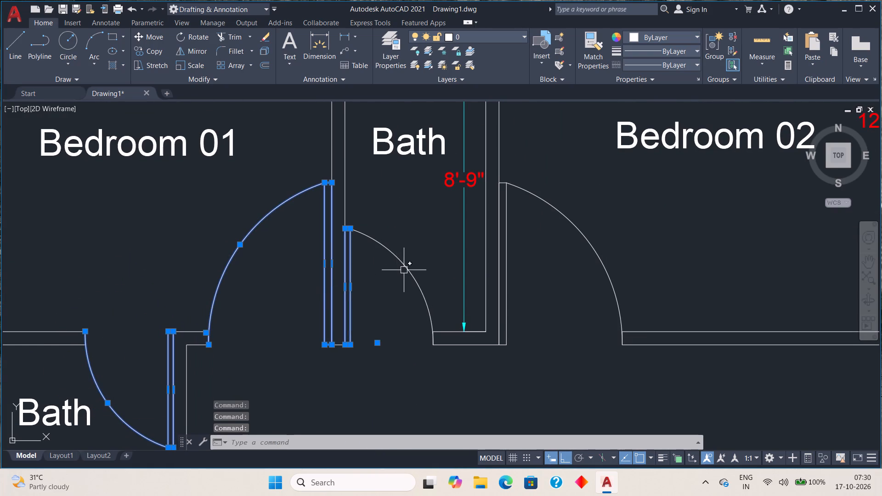
{"action": "left_click", "coordinate": [404, 270]}
{"action": "left_click", "coordinate": [506, 285]}
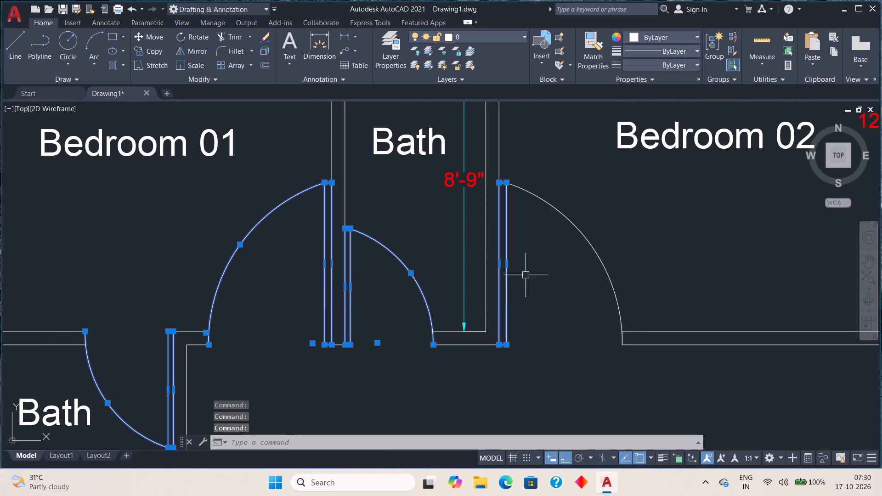
{"action": "left_click", "coordinate": [601, 257]}
{"action": "scroll", "coordinate": [601, 259], "scroll_direction": "down", "scroll_amount": 3}
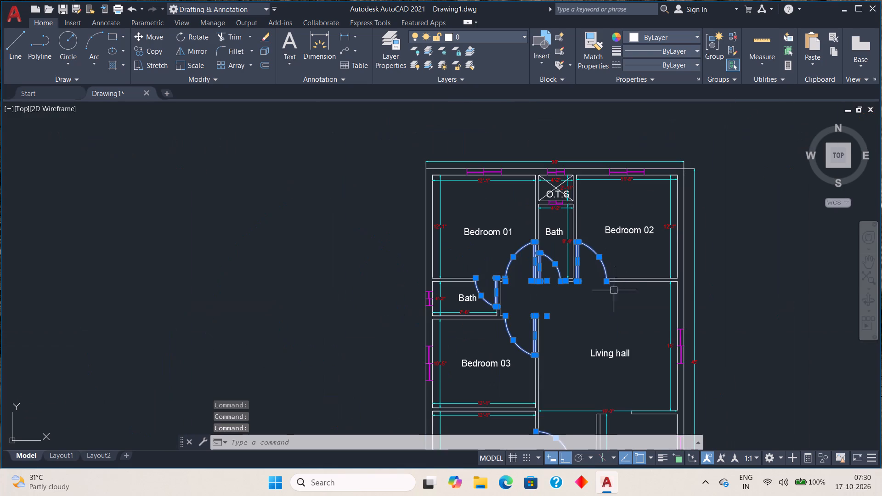
{"action": "middle_click_drag", "start_coordinate": [630, 331], "coordinate": [532, 334]}
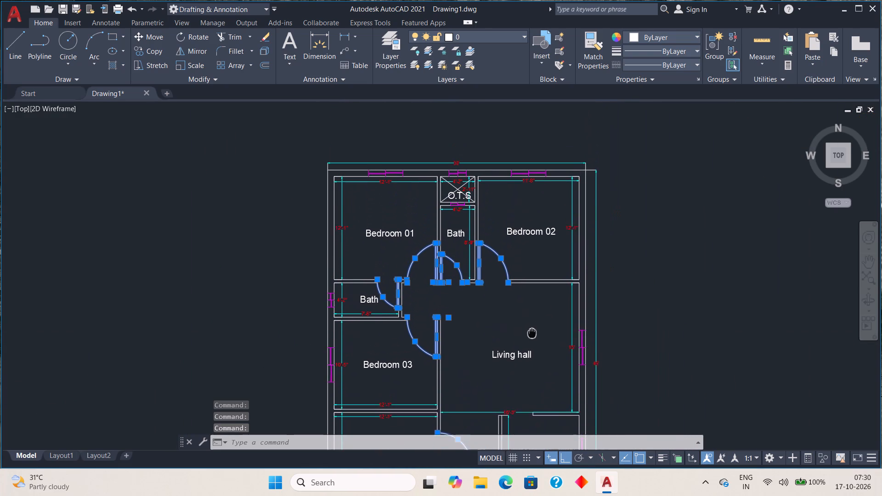
{"action": "middle_click_drag", "start_coordinate": [532, 334], "coordinate": [531, 338]}
{"action": "left_click", "coordinate": [695, 37]}
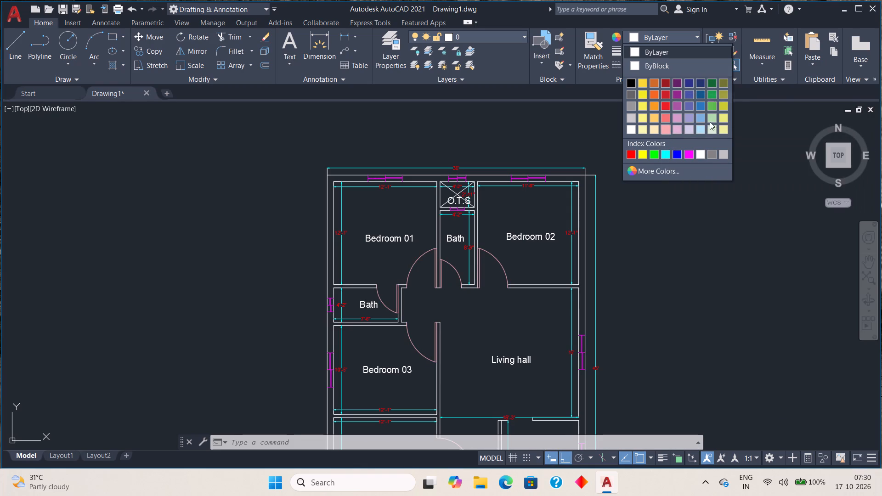
{"action": "left_click", "coordinate": [655, 128]}
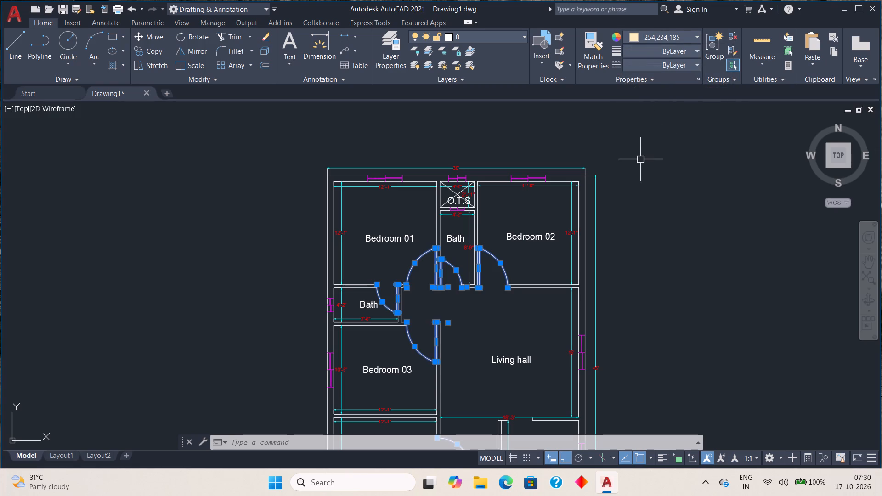
{"action": "key", "text": "Escape"}
Review the recoloured doors and the room labels and dimensions across the ground floor plan.
{"action": "scroll", "coordinate": [565, 213], "scroll_direction": "down", "scroll_amount": 3}
{"action": "scroll", "coordinate": [550, 230], "scroll_direction": "up", "scroll_amount": 1}
{"action": "middle_click_drag", "start_coordinate": [548, 235], "coordinate": [503, 218]}
{"action": "scroll", "coordinate": [499, 221], "scroll_direction": "up", "scroll_amount": 2}
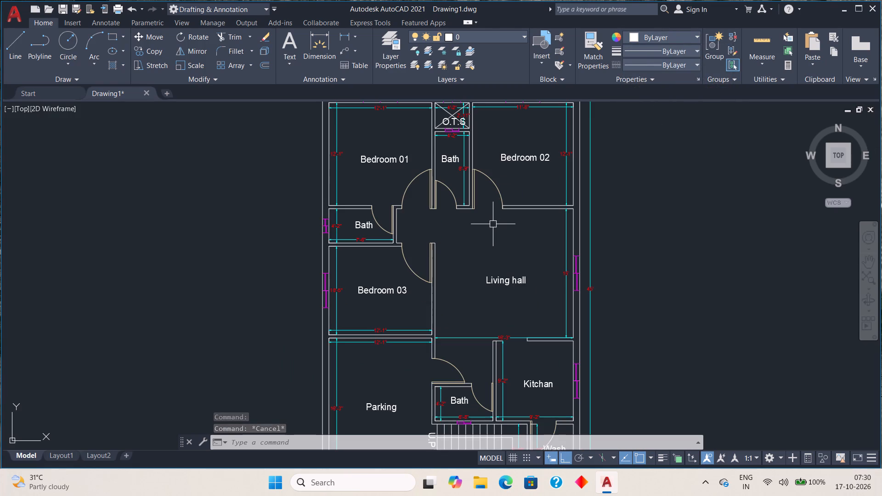
{"action": "middle_click_drag", "start_coordinate": [455, 300], "coordinate": [498, 269]}
{"action": "scroll", "coordinate": [428, 276], "scroll_direction": "up", "scroll_amount": 1}
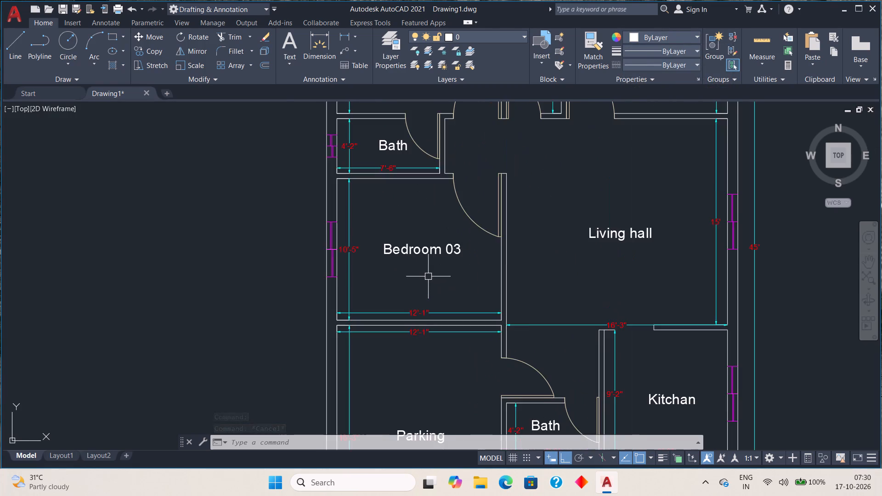
{"action": "scroll", "coordinate": [428, 276], "scroll_direction": "up", "scroll_amount": 1}
{"action": "middle_click_drag", "start_coordinate": [394, 269], "coordinate": [434, 268]}
{"action": "scroll", "coordinate": [431, 268], "scroll_direction": "down", "scroll_amount": 1}
{"action": "middle_click_drag", "start_coordinate": [423, 265], "coordinate": [381, 264]}
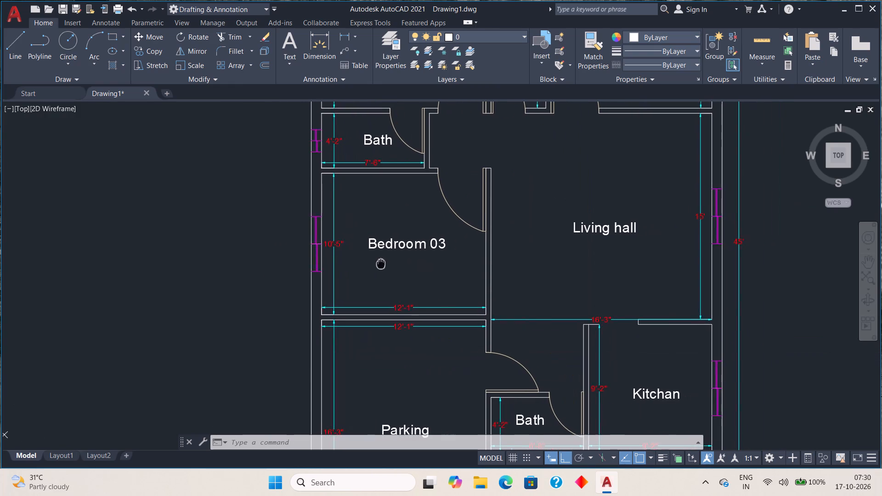
{"action": "middle_click_drag", "start_coordinate": [381, 264], "coordinate": [380, 263]}
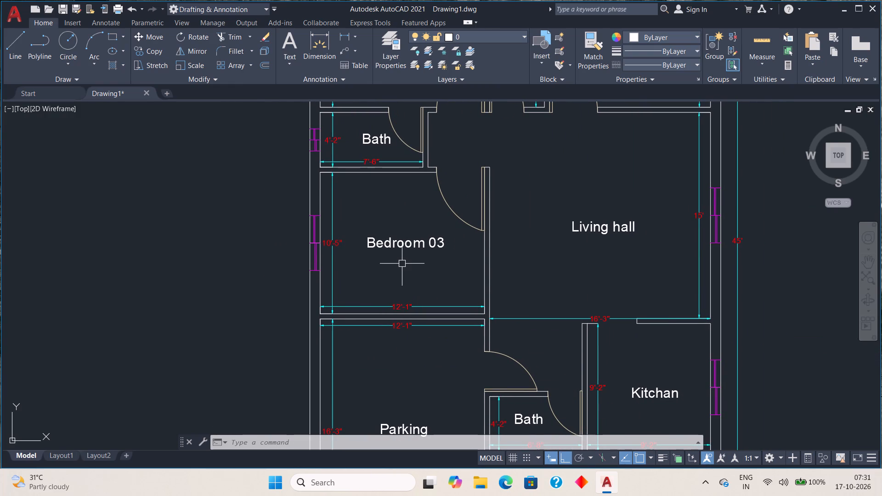
Add the room dimensions 12'1" X 10'5" as a second line in the Bedroom 03 label text.
{"action": "scroll", "coordinate": [398, 258], "scroll_direction": "up", "scroll_amount": 1}
{"action": "middle_click_drag", "start_coordinate": [392, 256], "coordinate": [424, 225]}
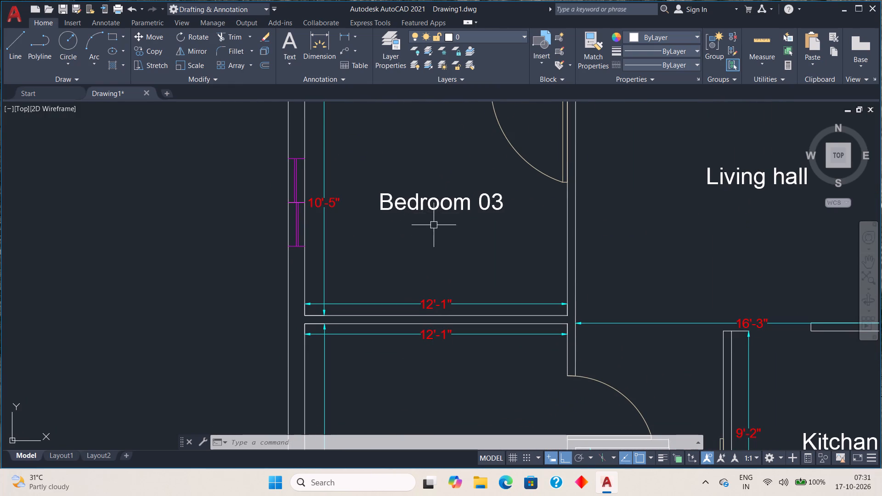
{"action": "middle_click_drag", "start_coordinate": [432, 235], "coordinate": [430, 196]}
{"action": "double_click", "coordinate": [430, 161]}
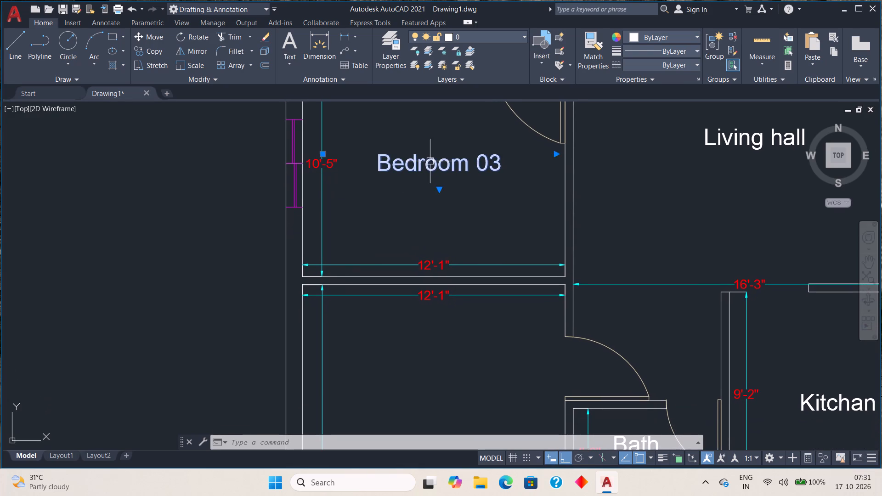
{"action": "left_click", "coordinate": [468, 163]}
{"action": "left_click", "coordinate": [512, 158]}
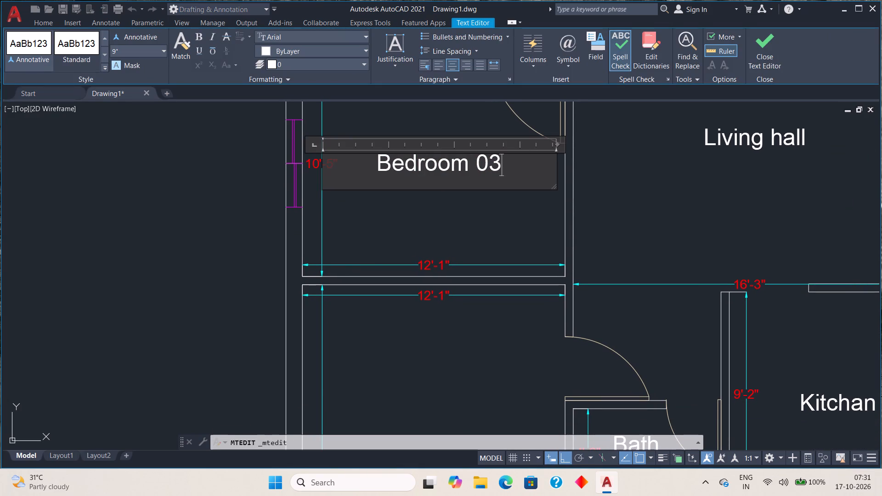
{"action": "key", "text": "Return"}
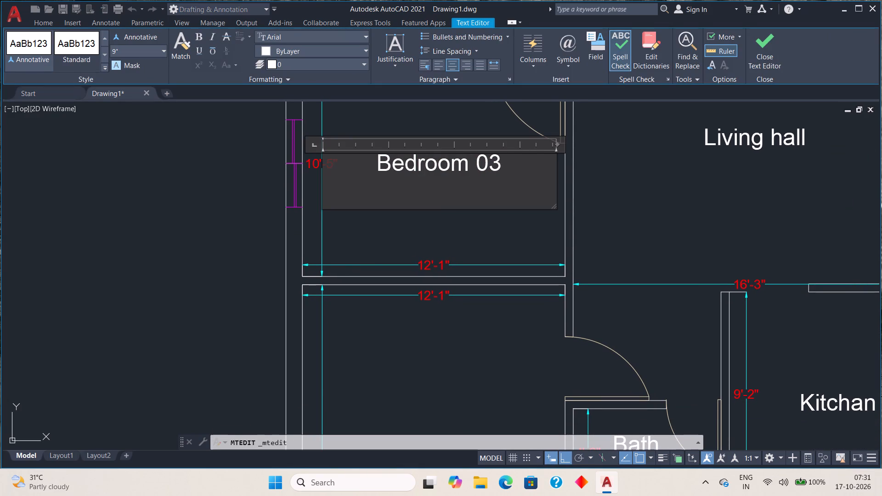
{"action": "type", "text": "12"}
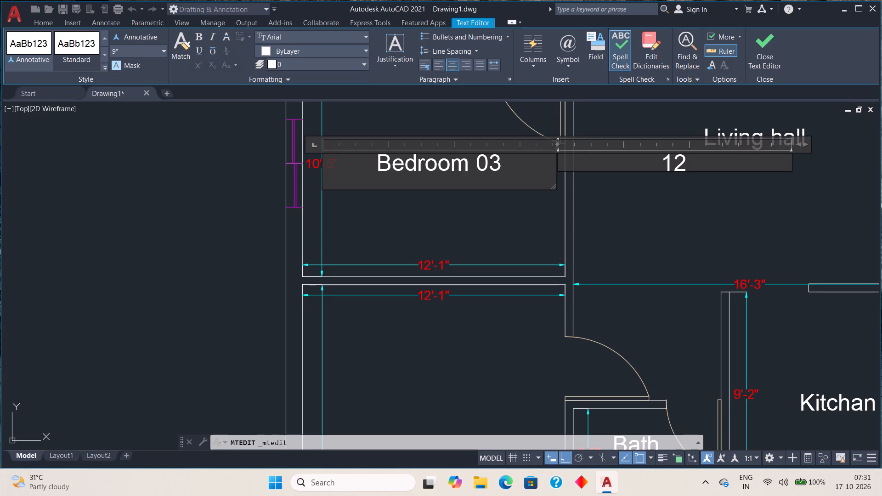
{"action": "key", "text": "space"}
{"action": "key", "text": "space"}
{"action": "type", "text": "X"}
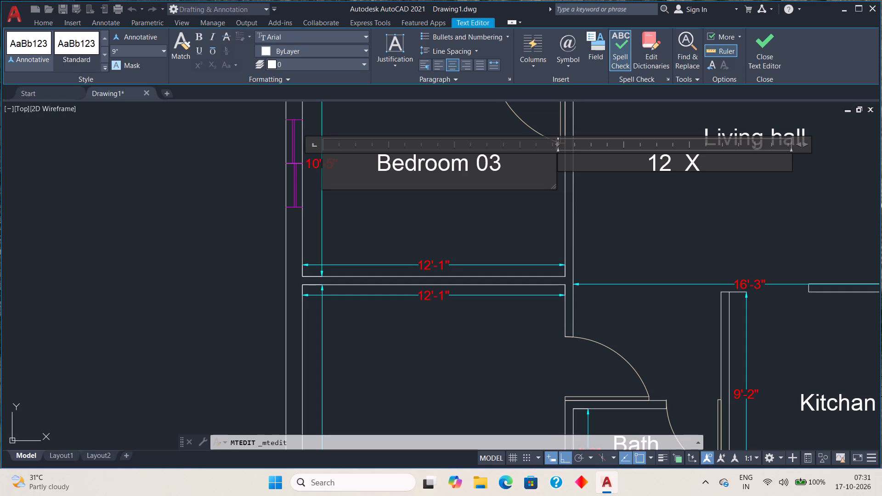
{"action": "key", "text": "BackSpace"}
{"action": "key", "text": "BackSpace"}
{"action": "key", "text": "BackSpace"}
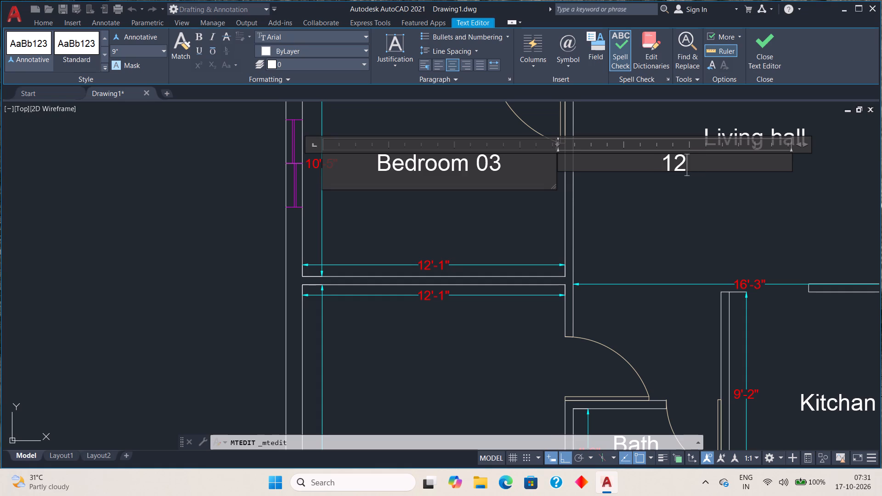
{"action": "key", "text": "apostrophe"}
{"action": "key", "text": "1"}
{"action": "key", "text": "shift+quotedbl"}
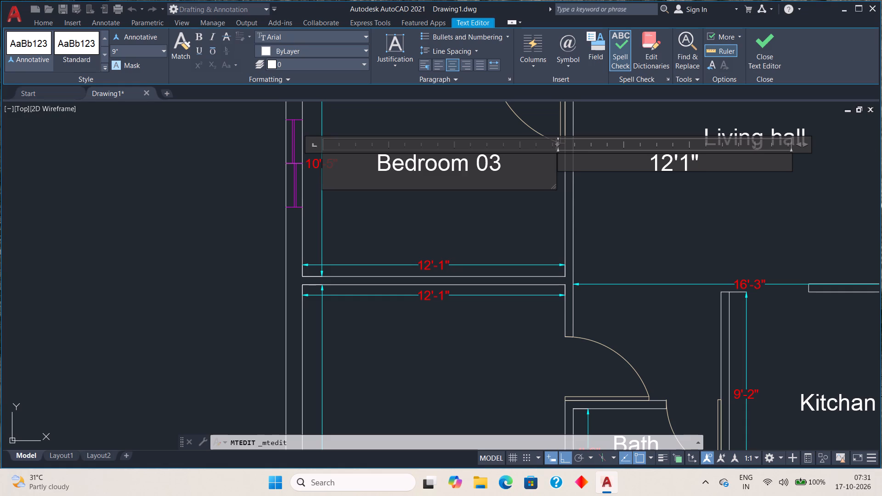
{"action": "key", "text": "Return"}
{"action": "key", "text": "x"}
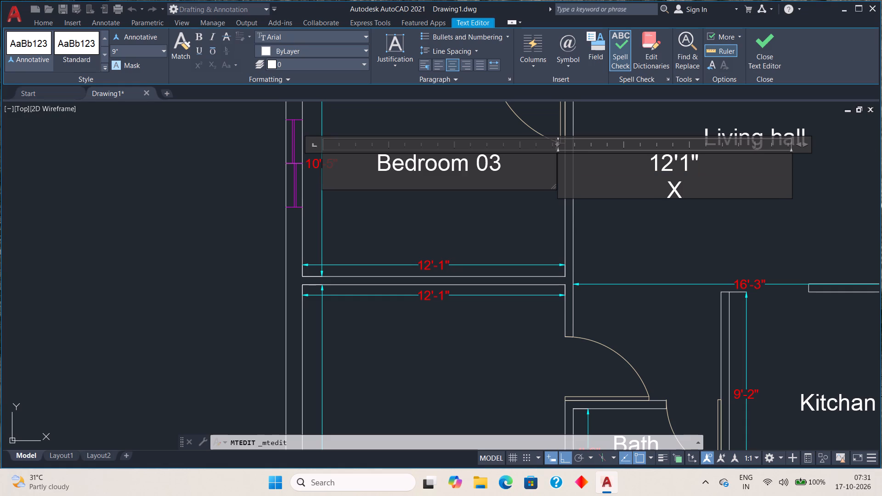
{"action": "key", "text": "BackSpace"}
{"action": "key", "text": "BackSpace"}
{"action": "key", "text": "BackSpace"}
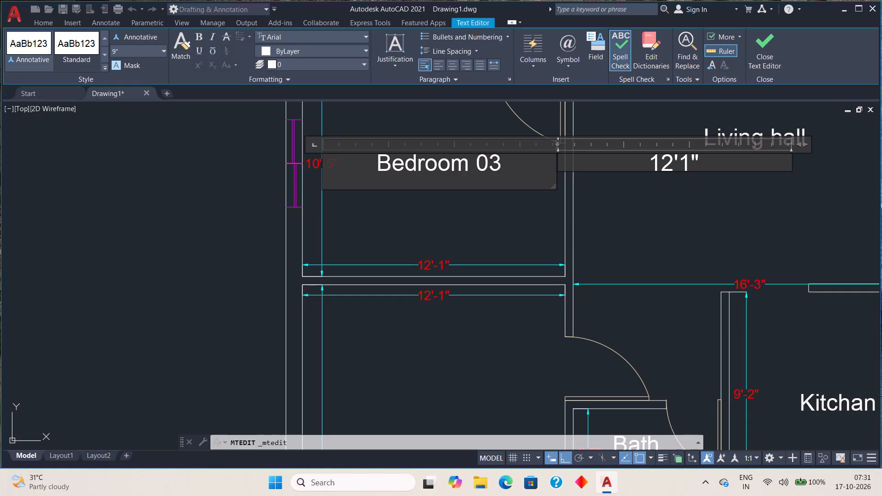
{"action": "key", "text": "space"}
{"action": "key", "text": "x"}
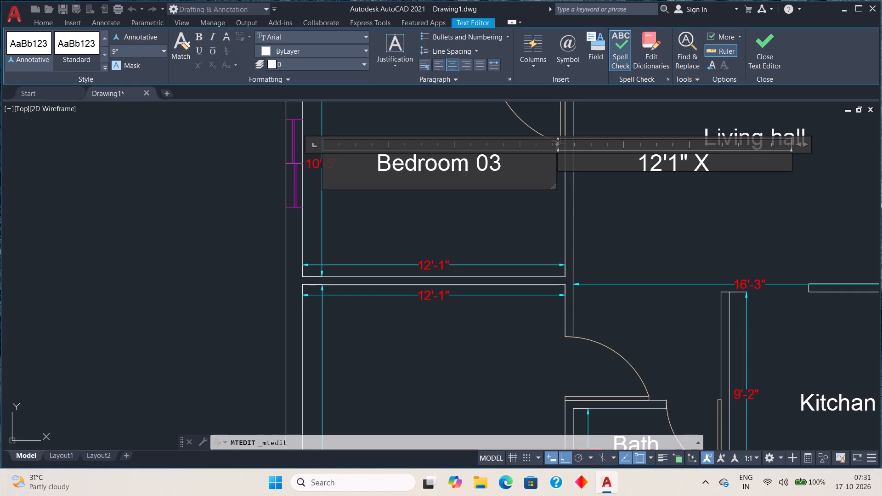
{"action": "key", "text": "space"}
{"action": "key", "text": "1"}
{"action": "key", "text": "0"}
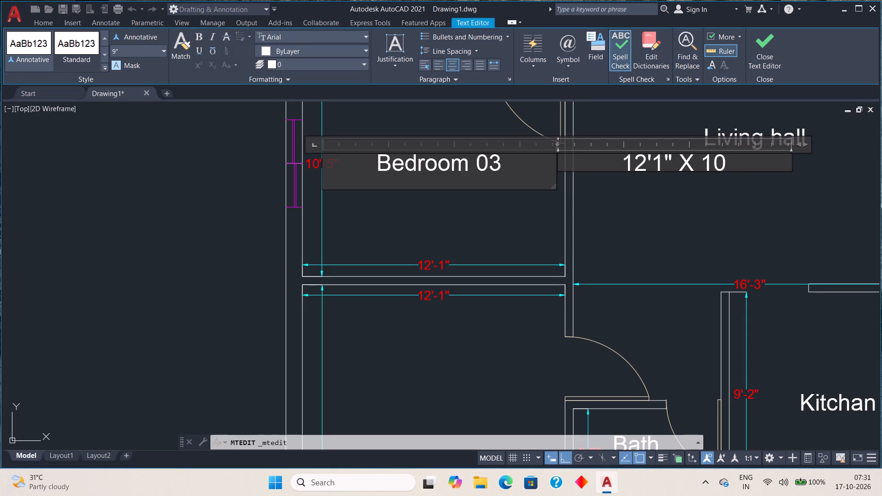
{"action": "key", "text": "apostrophe"}
{"action": "key", "text": "5"}
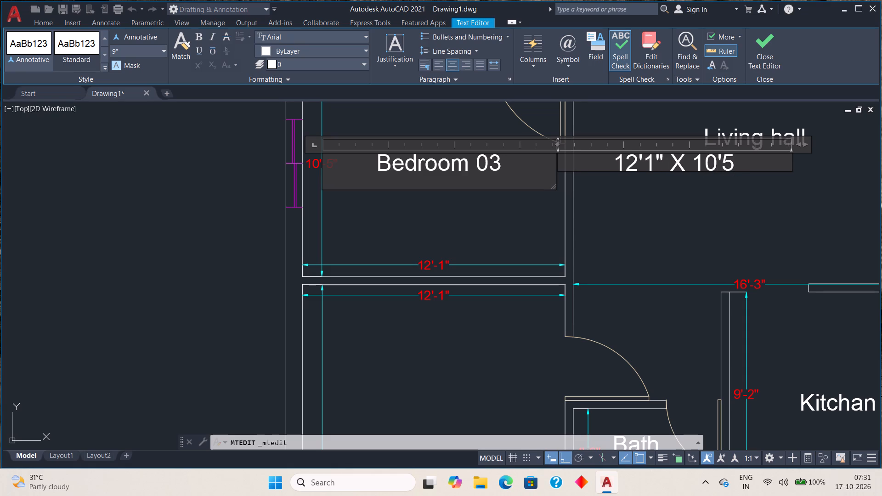
{"action": "key", "text": "shift+quotedbl"}
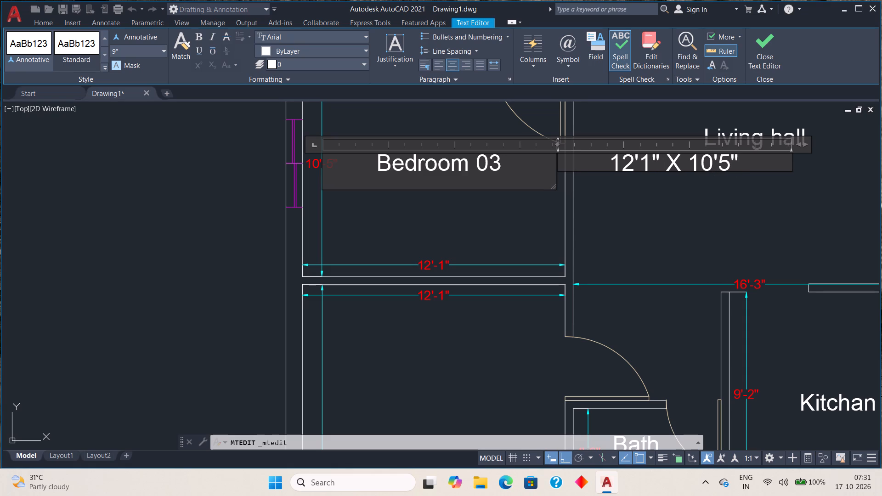
{"action": "left_click", "coordinate": [642, 212]}
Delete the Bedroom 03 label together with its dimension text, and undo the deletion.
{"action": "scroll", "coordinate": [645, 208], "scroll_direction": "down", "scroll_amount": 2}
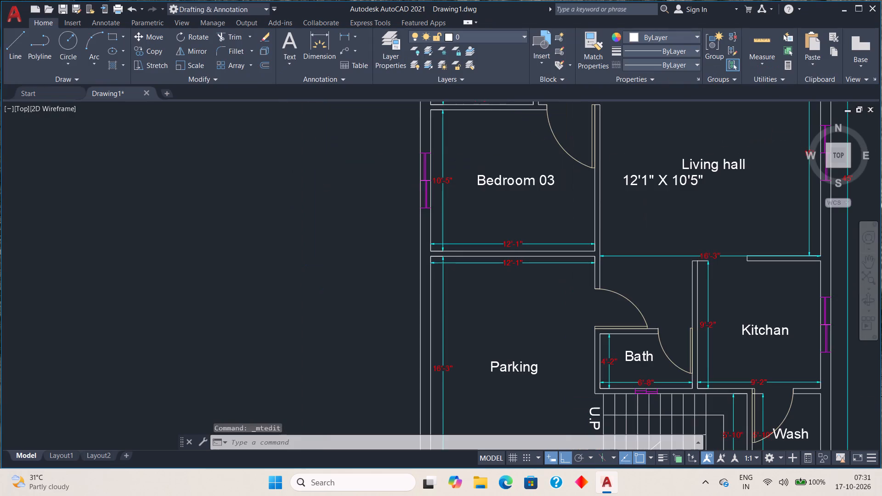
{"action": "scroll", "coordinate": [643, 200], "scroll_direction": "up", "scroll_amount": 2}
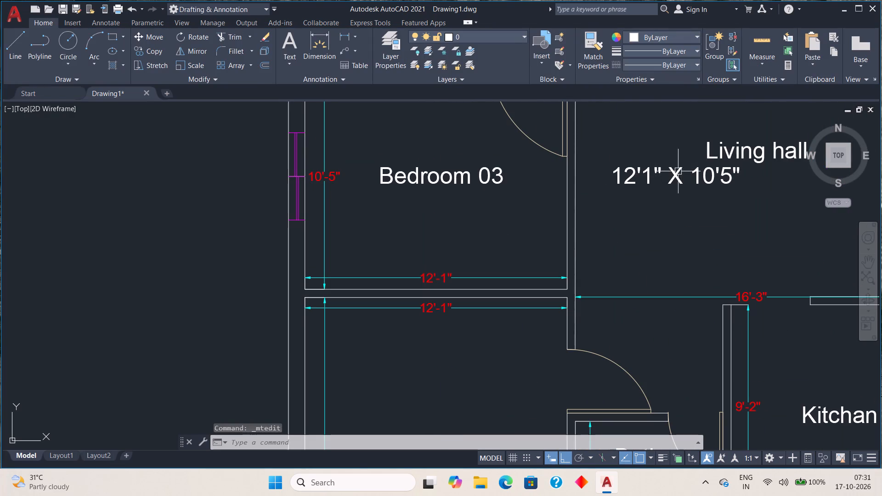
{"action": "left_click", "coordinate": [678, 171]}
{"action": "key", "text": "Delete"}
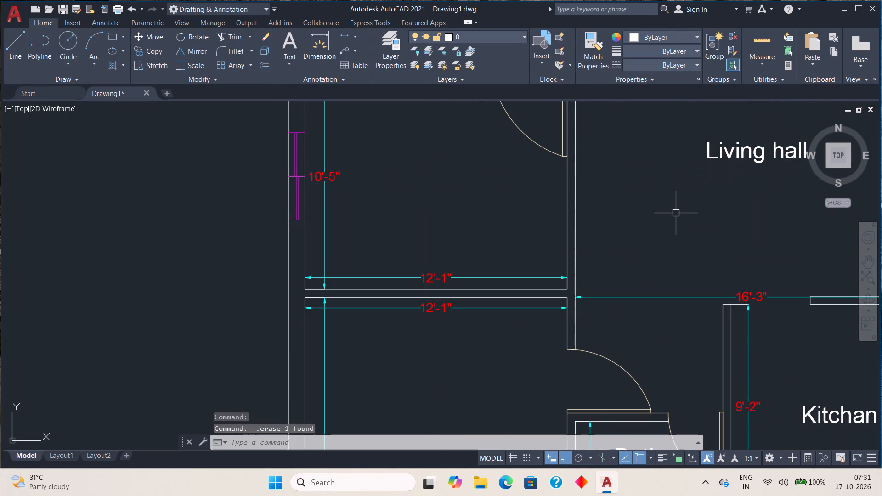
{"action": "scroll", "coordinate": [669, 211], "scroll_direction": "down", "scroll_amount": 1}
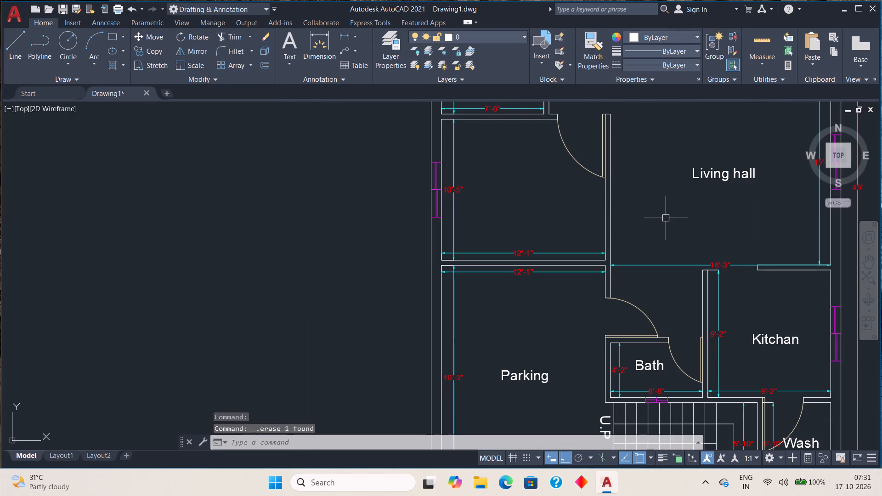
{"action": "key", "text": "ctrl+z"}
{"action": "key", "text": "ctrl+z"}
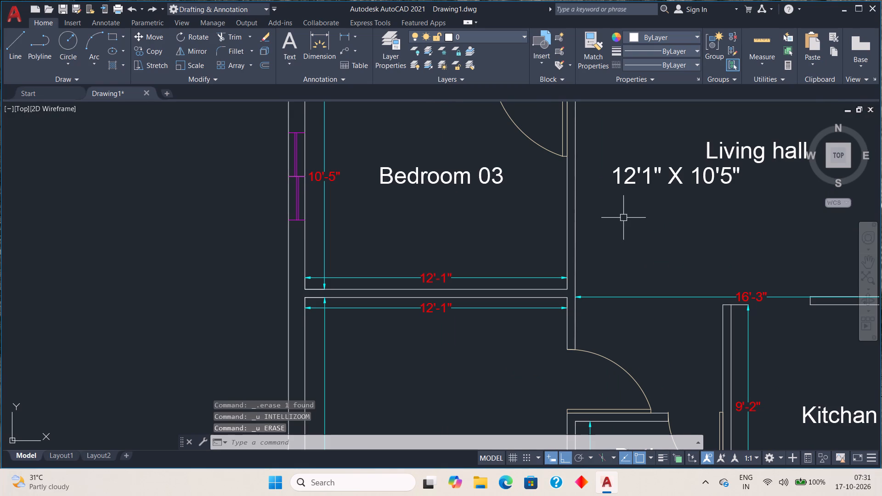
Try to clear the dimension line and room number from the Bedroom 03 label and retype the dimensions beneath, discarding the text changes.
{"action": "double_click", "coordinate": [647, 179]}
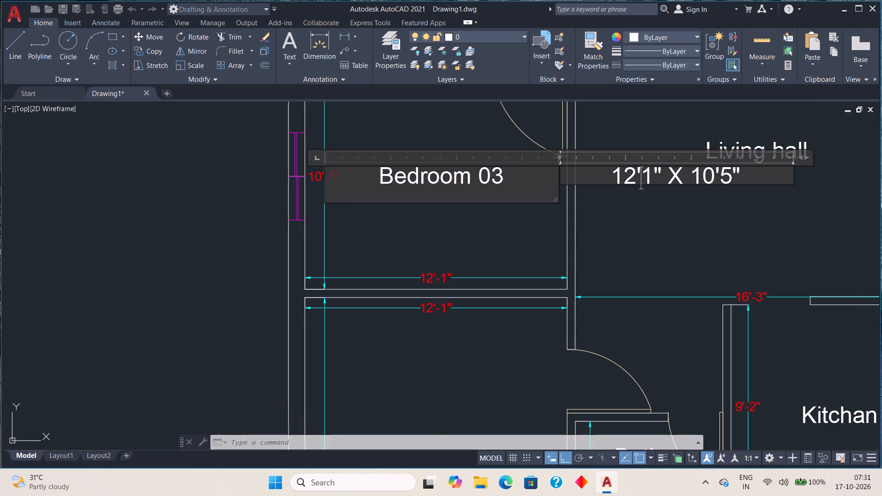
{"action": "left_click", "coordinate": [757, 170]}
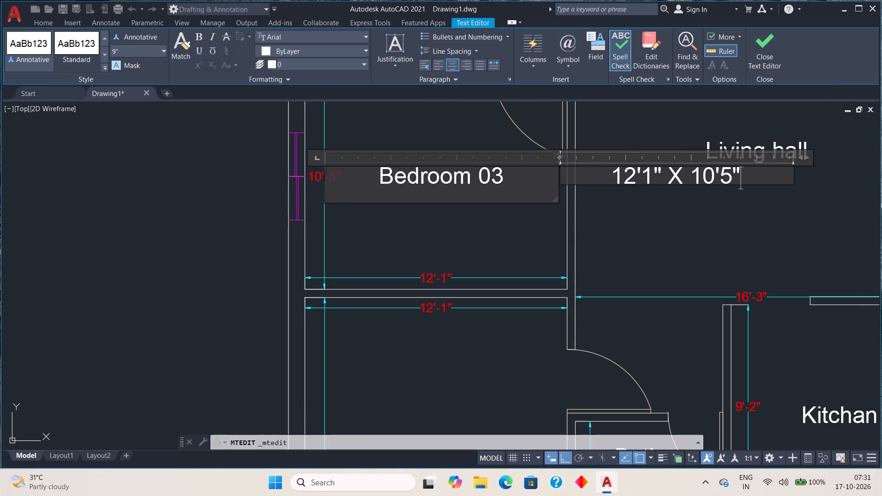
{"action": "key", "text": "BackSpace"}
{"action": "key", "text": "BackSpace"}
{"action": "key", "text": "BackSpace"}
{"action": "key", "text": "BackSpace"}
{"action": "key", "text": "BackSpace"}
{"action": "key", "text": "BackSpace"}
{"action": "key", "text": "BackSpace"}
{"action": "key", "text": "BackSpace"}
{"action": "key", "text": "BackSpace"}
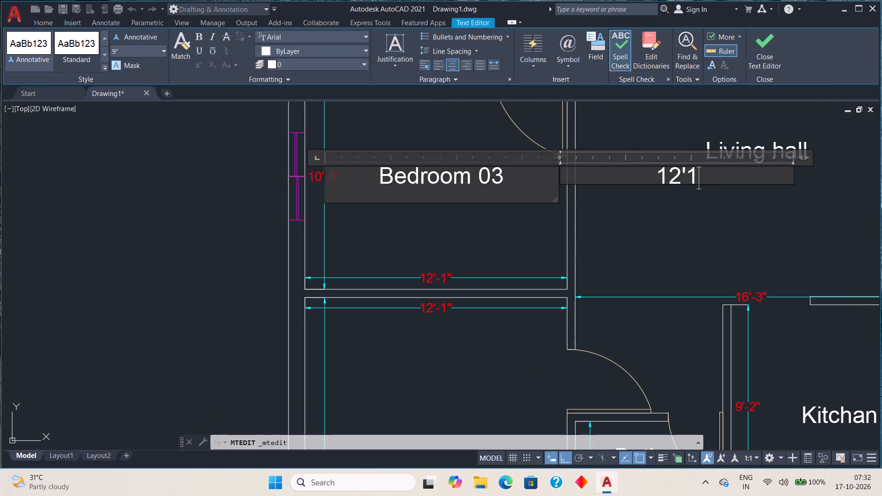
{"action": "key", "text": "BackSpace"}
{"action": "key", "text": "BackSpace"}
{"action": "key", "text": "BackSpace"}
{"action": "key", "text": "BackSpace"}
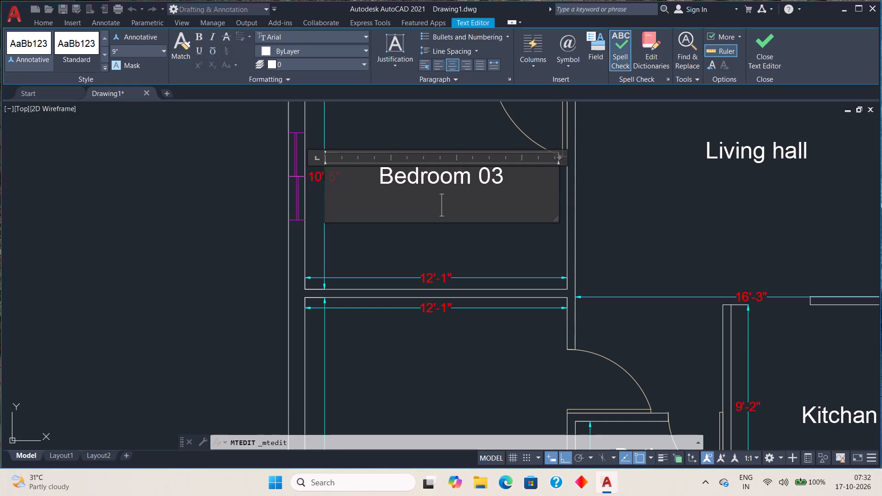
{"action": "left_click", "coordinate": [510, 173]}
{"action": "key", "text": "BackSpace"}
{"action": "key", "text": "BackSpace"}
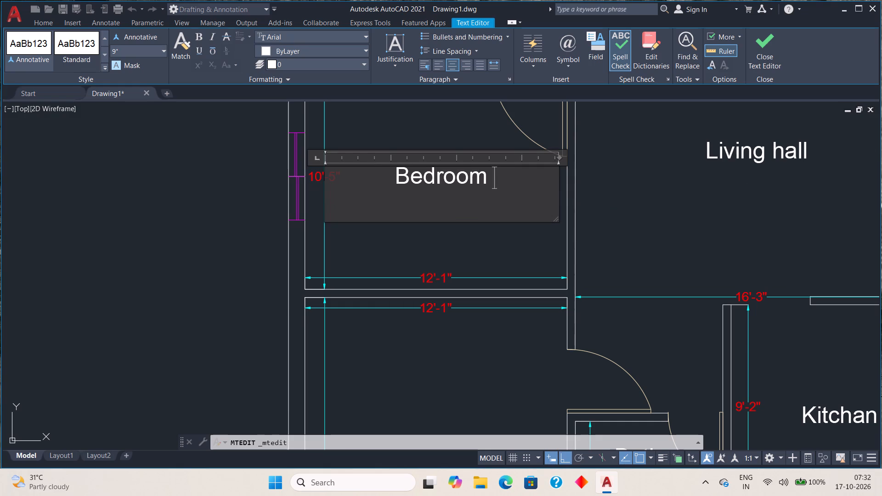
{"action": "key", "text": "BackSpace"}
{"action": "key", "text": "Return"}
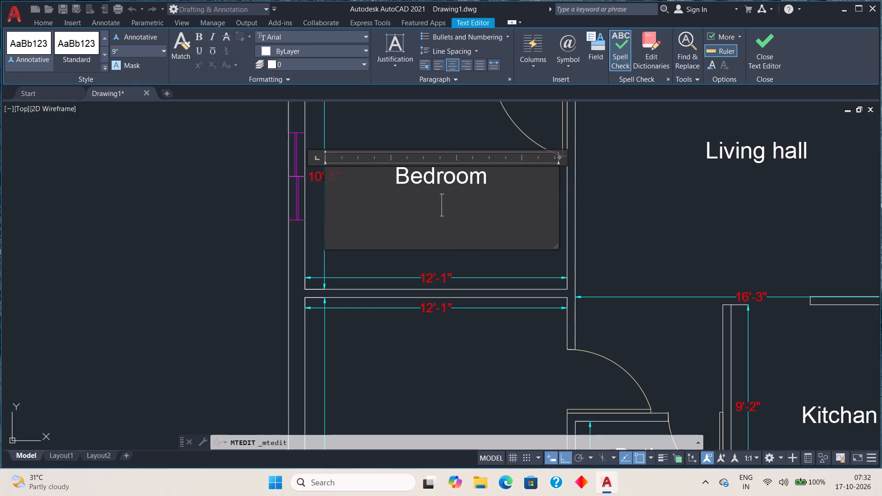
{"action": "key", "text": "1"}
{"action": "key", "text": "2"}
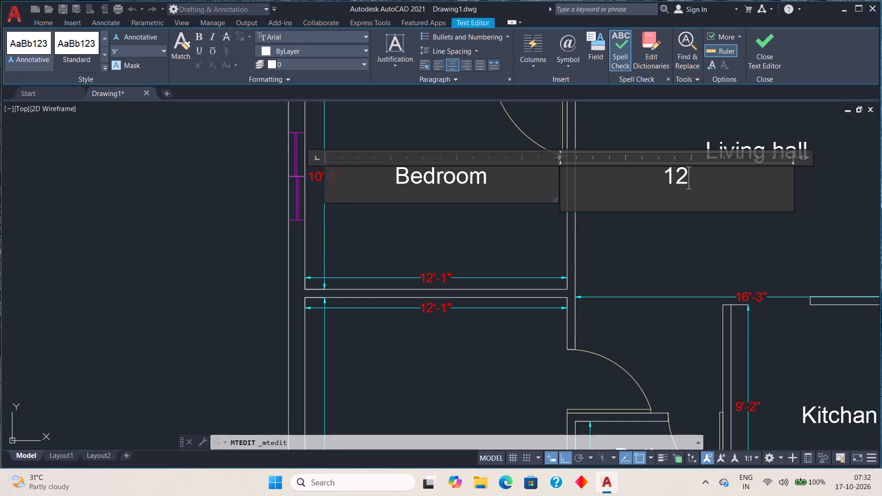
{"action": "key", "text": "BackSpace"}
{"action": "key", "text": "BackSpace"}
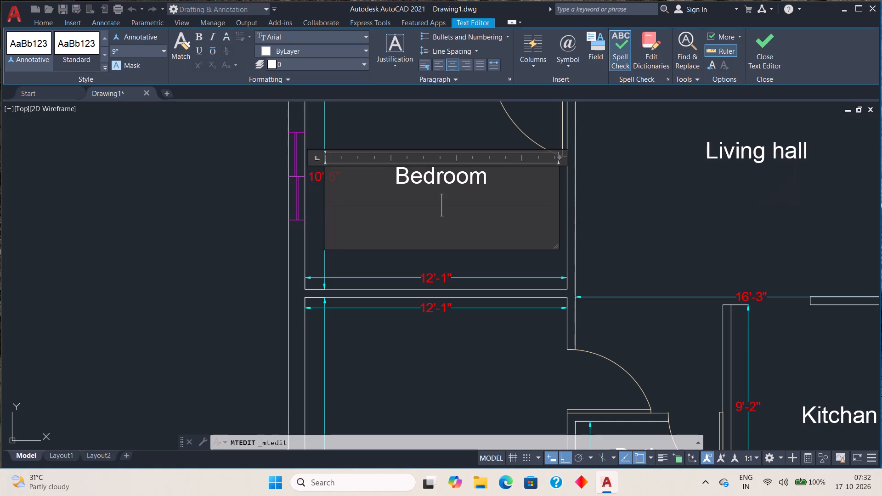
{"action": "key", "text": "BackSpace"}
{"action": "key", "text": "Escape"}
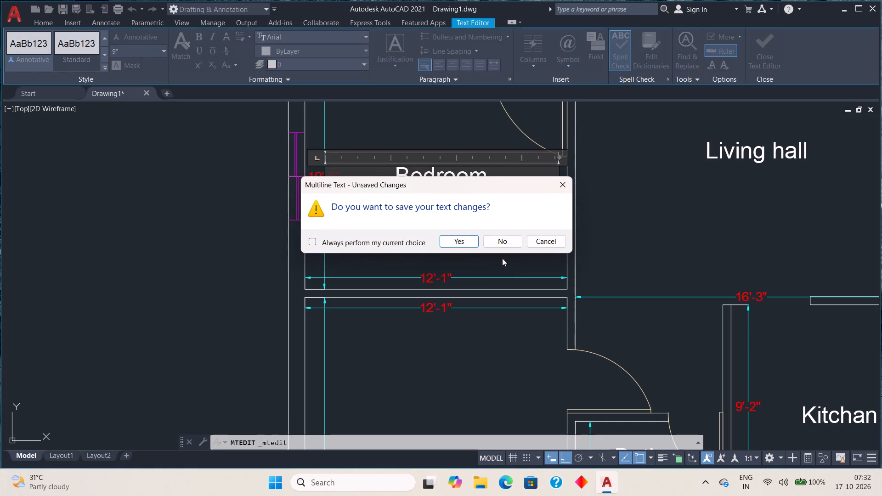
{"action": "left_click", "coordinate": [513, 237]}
Remove the 12'1" X 10'5" dimension text from the Bedroom 03 label, keeping only the room name.
{"action": "scroll", "coordinate": [560, 218], "scroll_direction": "down", "scroll_amount": 2}
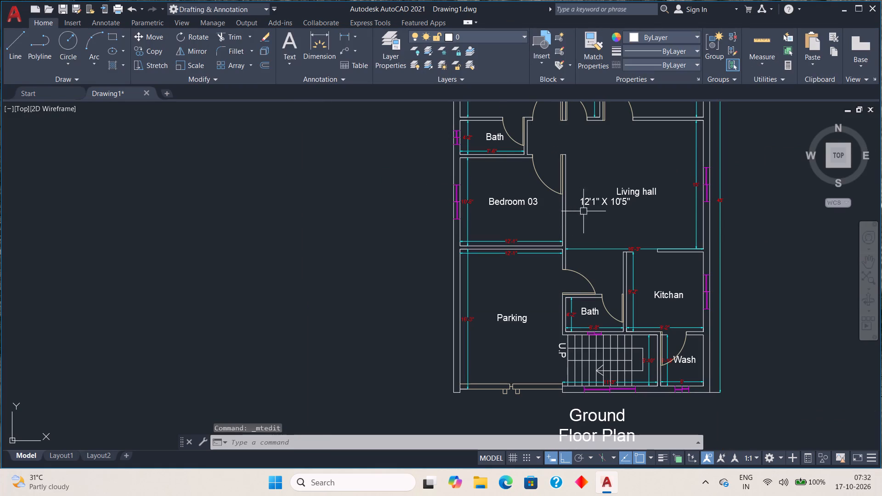
{"action": "left_click", "coordinate": [605, 204]}
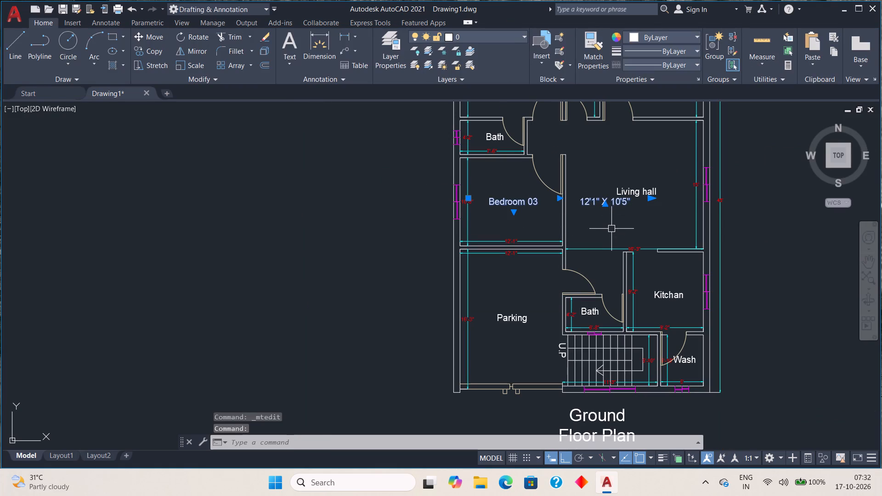
{"action": "key", "text": "Escape"}
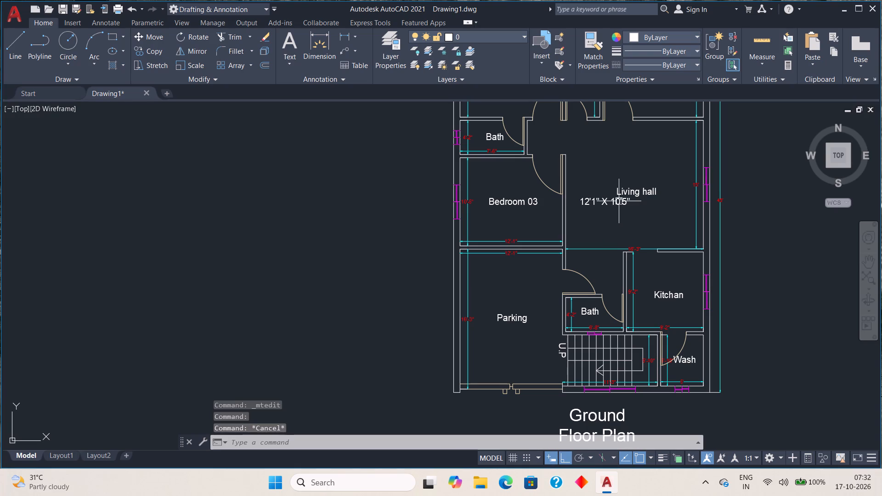
{"action": "double_click", "coordinate": [619, 201]}
{"action": "left_click", "coordinate": [634, 200]}
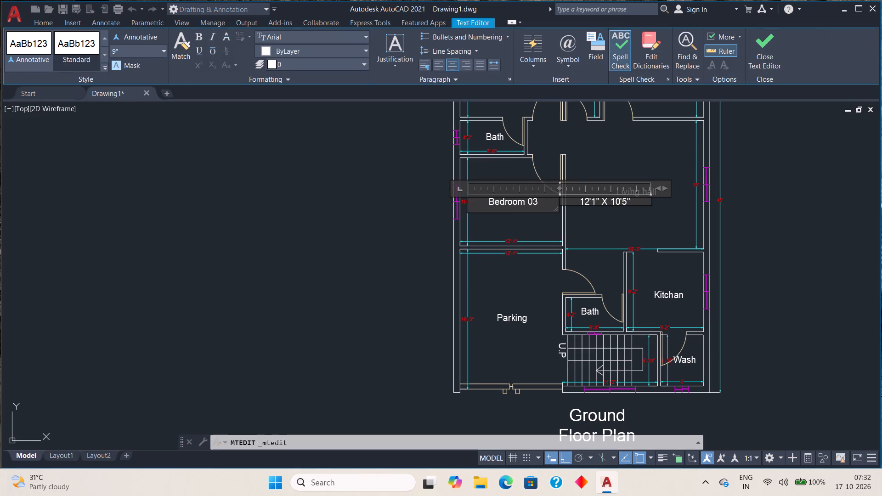
{"action": "key", "text": "BackSpace"}
{"action": "key", "text": "BackSpace"}
{"action": "key", "text": "BackSpace"}
{"action": "key", "text": "BackSpace"}
{"action": "key", "text": "BackSpace"}
{"action": "key", "text": "BackSpace"}
{"action": "key", "text": "BackSpace"}
{"action": "key", "text": "BackSpace"}
{"action": "key", "text": "BackSpace"}
{"action": "key", "text": "BackSpace"}
{"action": "key", "text": "BackSpace"}
{"action": "key", "text": "BackSpace"}
{"action": "key", "text": "BackSpace"}
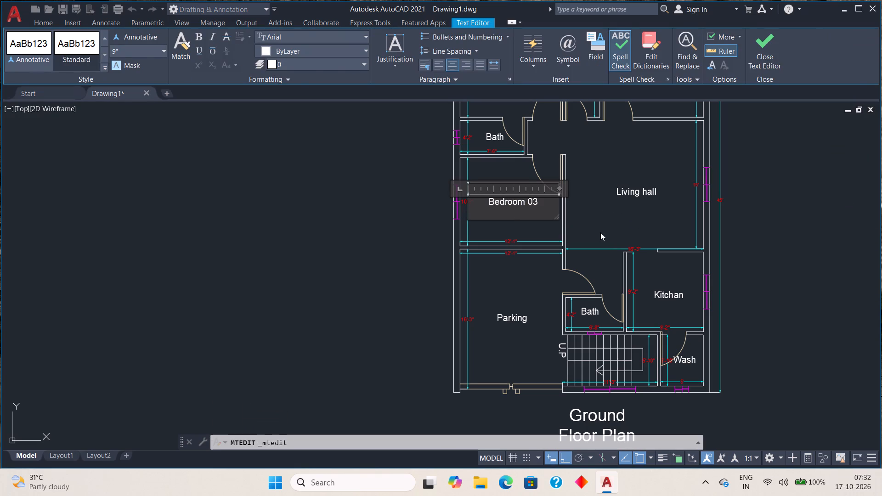
{"action": "left_click", "coordinate": [601, 229]}
Add the room dimensions 9'2" X 9'2' beneath the room name in the Kitchan label.
{"action": "scroll", "coordinate": [557, 224], "scroll_direction": "down", "scroll_amount": 1}
{"action": "scroll", "coordinate": [517, 197], "scroll_direction": "up", "scroll_amount": 1}
{"action": "middle_click_drag", "start_coordinate": [533, 229], "coordinate": [523, 203]}
{"action": "scroll", "coordinate": [528, 194], "scroll_direction": "up", "scroll_amount": 2}
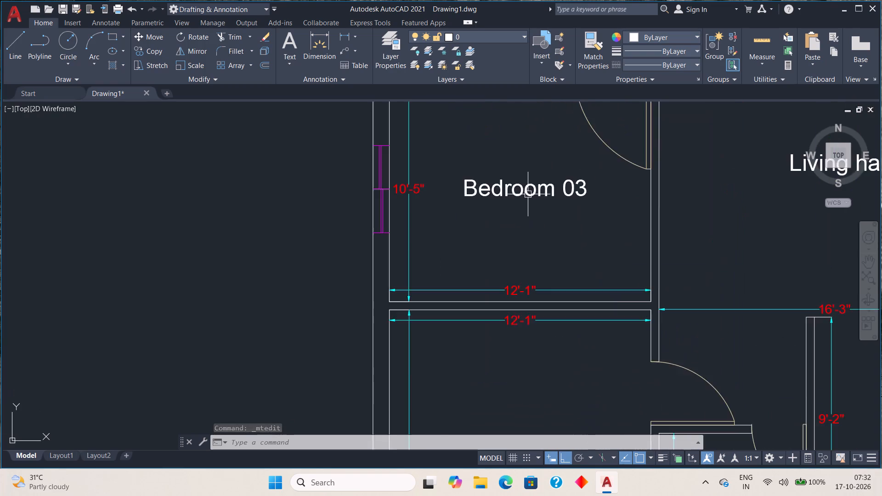
{"action": "scroll", "coordinate": [528, 194], "scroll_direction": "down", "scroll_amount": 2}
{"action": "middle_click_drag", "start_coordinate": [565, 262], "coordinate": [530, 265]}
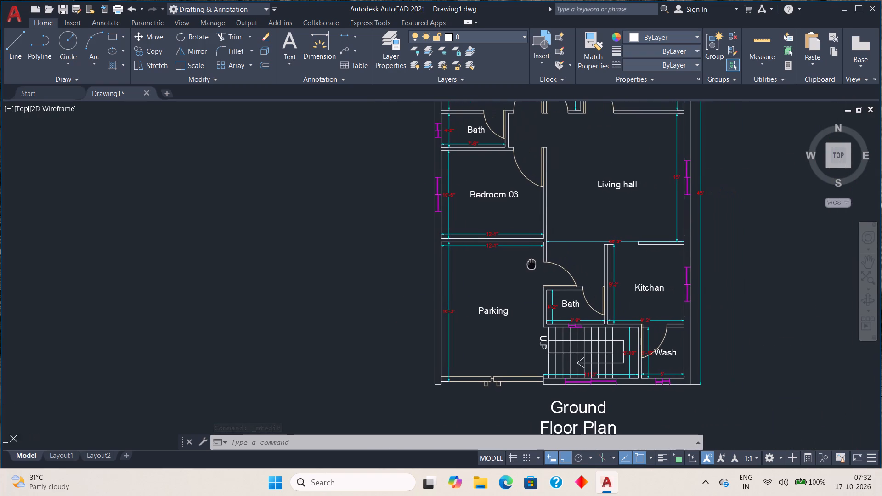
{"action": "middle_click_drag", "start_coordinate": [530, 265], "coordinate": [520, 265]}
{"action": "middle_click_drag", "start_coordinate": [623, 285], "coordinate": [605, 284]}
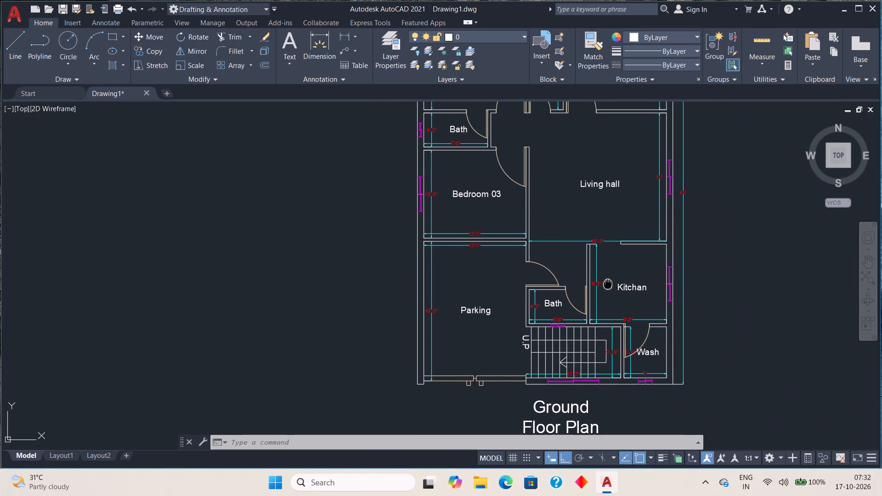
{"action": "middle_click_drag", "start_coordinate": [605, 284], "coordinate": [522, 275]}
{"action": "scroll", "coordinate": [547, 286], "scroll_direction": "up", "scroll_amount": 2}
{"action": "double_click", "coordinate": [532, 271]}
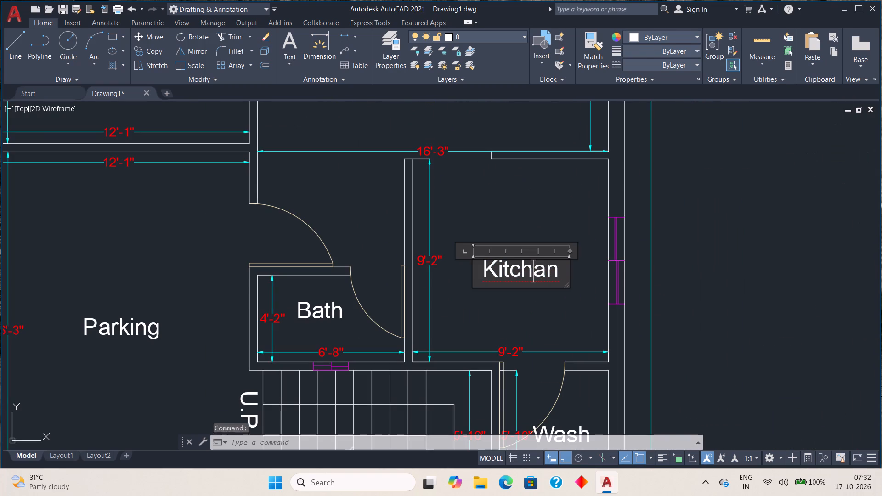
{"action": "left_click", "coordinate": [562, 271]}
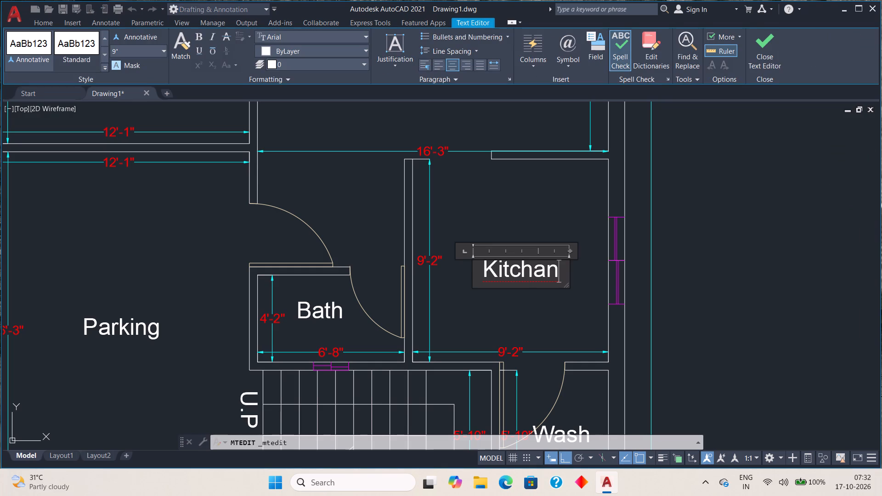
{"action": "key", "text": "Return"}
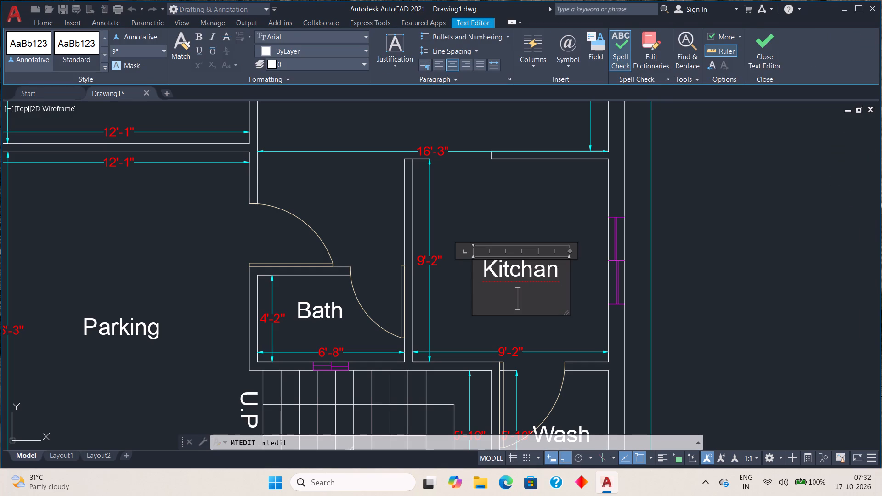
{"action": "key", "text": "9"}
{"action": "key", "text": "apostrophe"}
{"action": "key", "text": "2"}
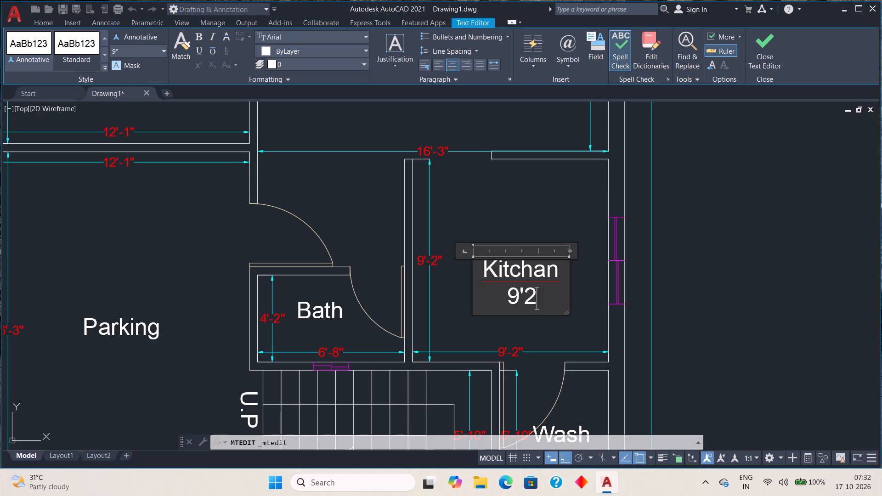
{"action": "key", "text": "shift+quotedbl"}
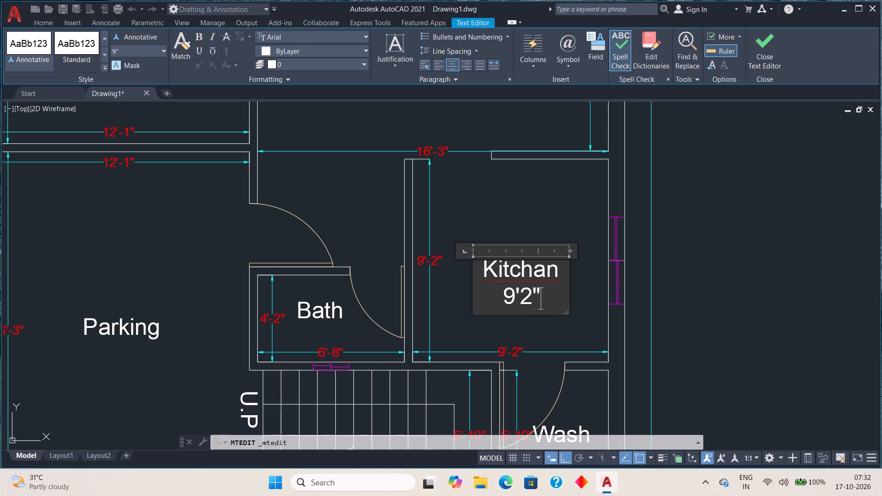
{"action": "key", "text": "space"}
{"action": "type", "text": "X"}
{"action": "key", "text": "space"}
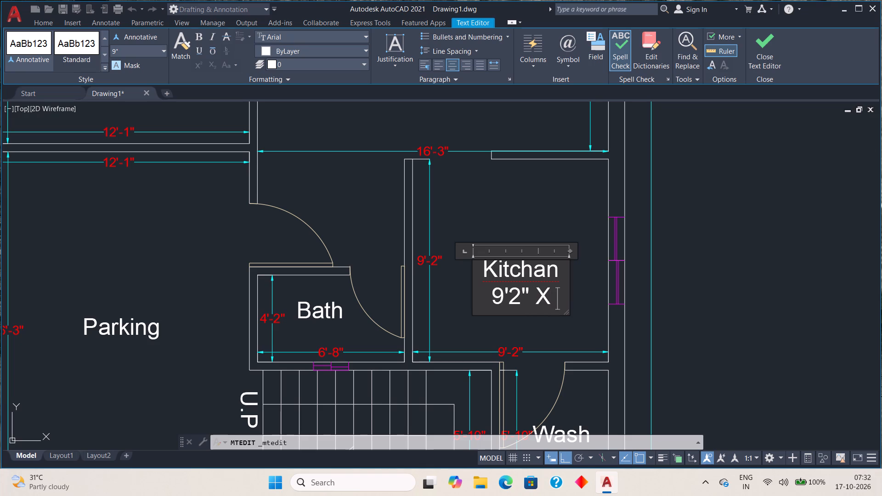
{"action": "key", "text": "9"}
{"action": "type", "text": "'2"}
{"action": "key", "text": "apostrophe"}
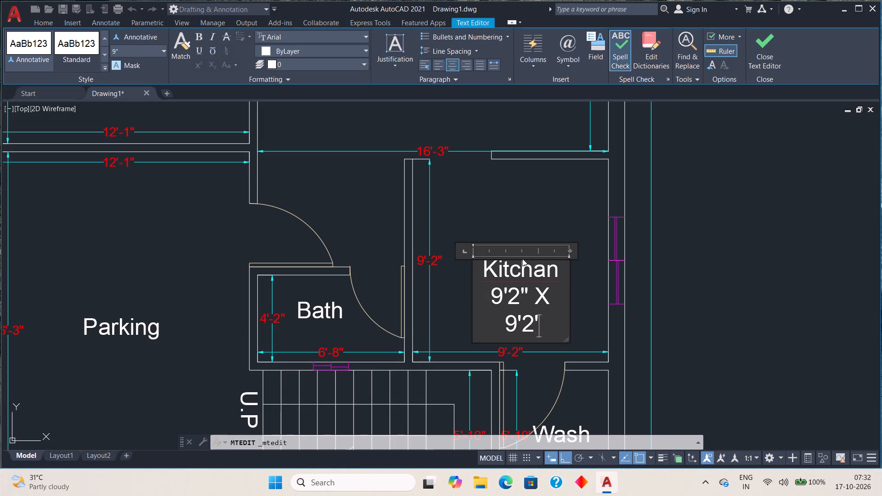
Widen the Kitchan label's text frame so the dimensions fit on one line, and finish editing the text.
{"action": "left_click", "coordinate": [569, 298]}
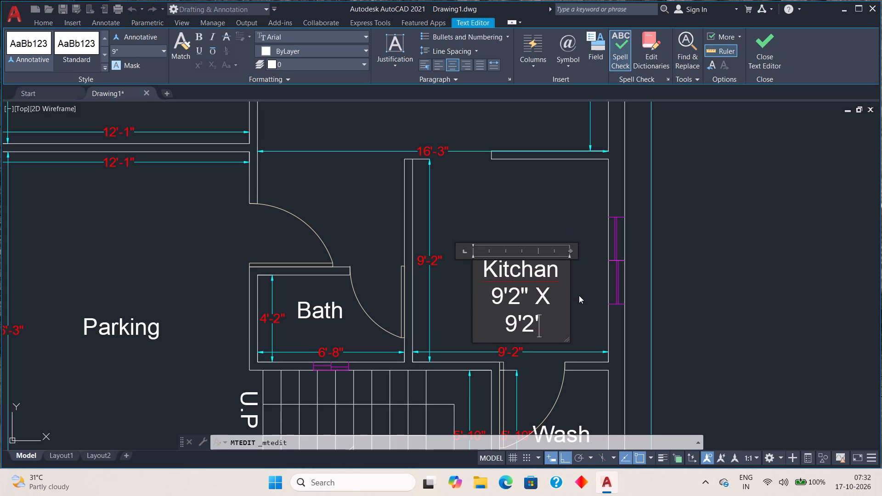
{"action": "left_click_drag", "start_coordinate": [569, 300], "coordinate": [591, 296]}
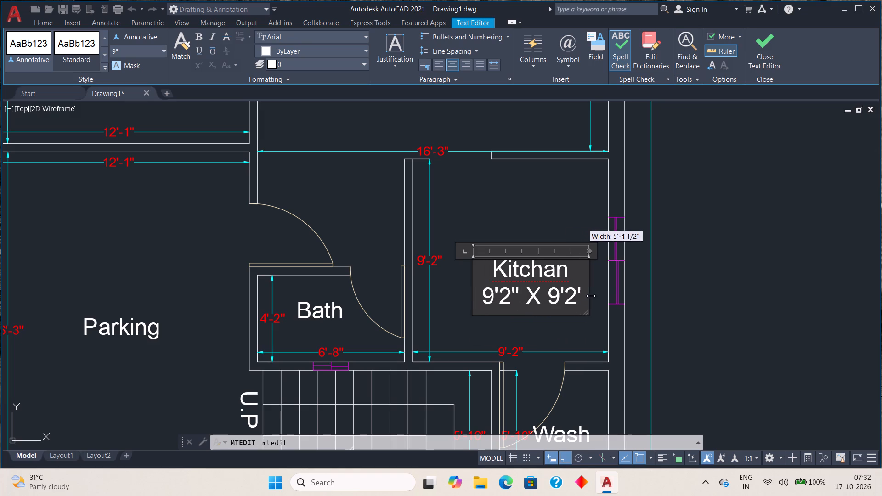
{"action": "left_click_drag", "start_coordinate": [591, 296], "coordinate": [597, 295]}
{"action": "left_click", "coordinate": [665, 297]}
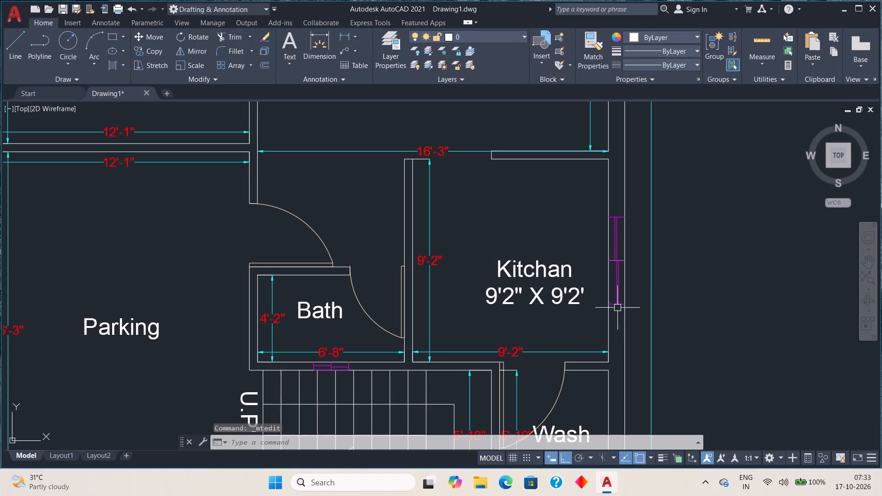
Reposition the Kitchan label with its dimensions slightly to the left and upward inside the kitchen.
{"action": "left_click", "coordinate": [539, 269]}
{"action": "left_click", "coordinate": [471, 261]}
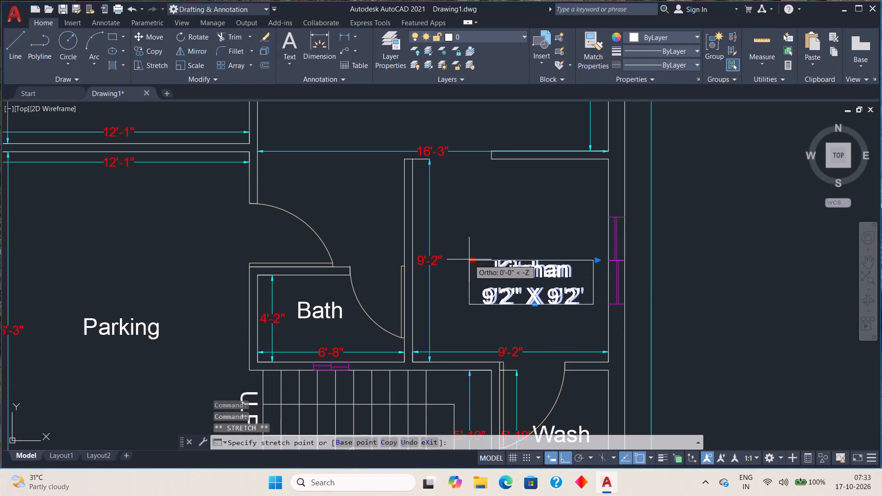
{"action": "left_click", "coordinate": [456, 256]}
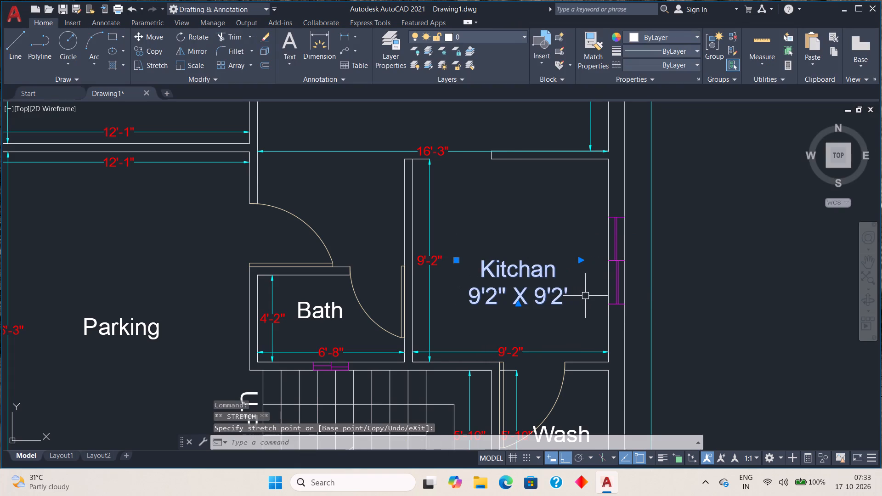
{"action": "key", "text": "Escape"}
{"action": "scroll", "coordinate": [586, 306], "scroll_direction": "down", "scroll_amount": 2}
{"action": "middle_click_drag", "start_coordinate": [581, 314], "coordinate": [574, 280]}
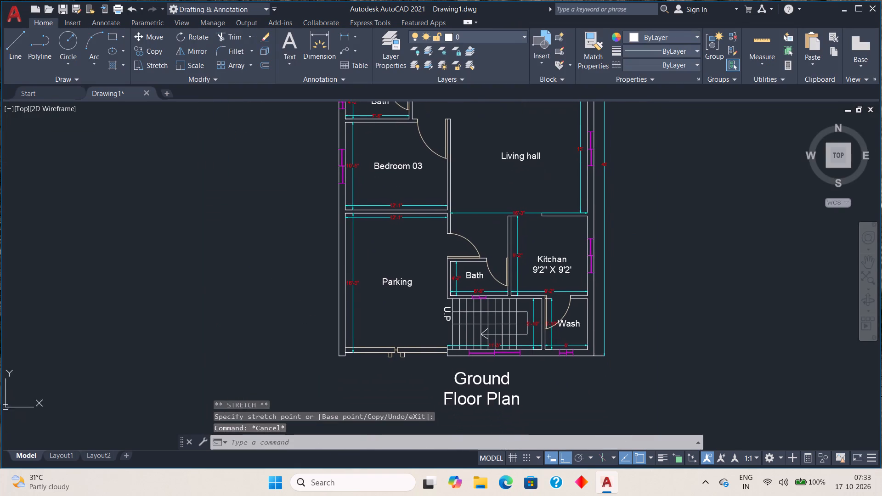
{"action": "scroll", "coordinate": [556, 276], "scroll_direction": "up", "scroll_amount": 3}
{"action": "left_click", "coordinate": [548, 207]}
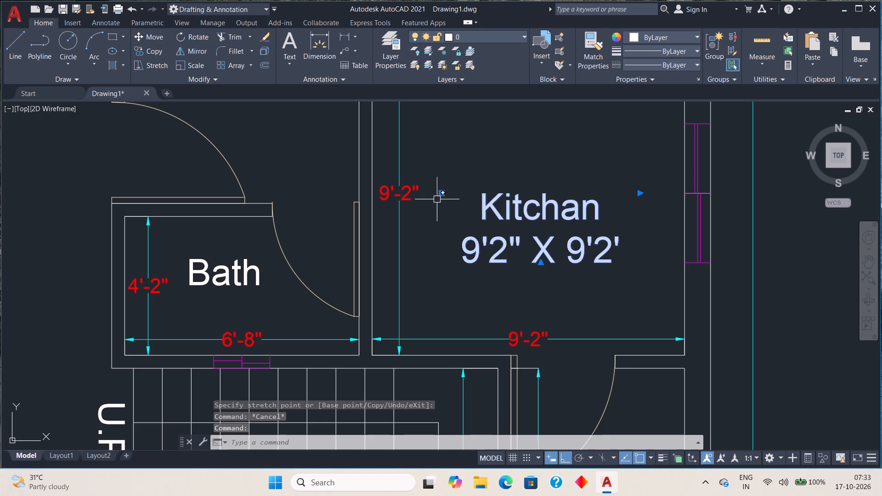
{"action": "left_click", "coordinate": [440, 195]}
{"action": "left_click", "coordinate": [435, 168]}
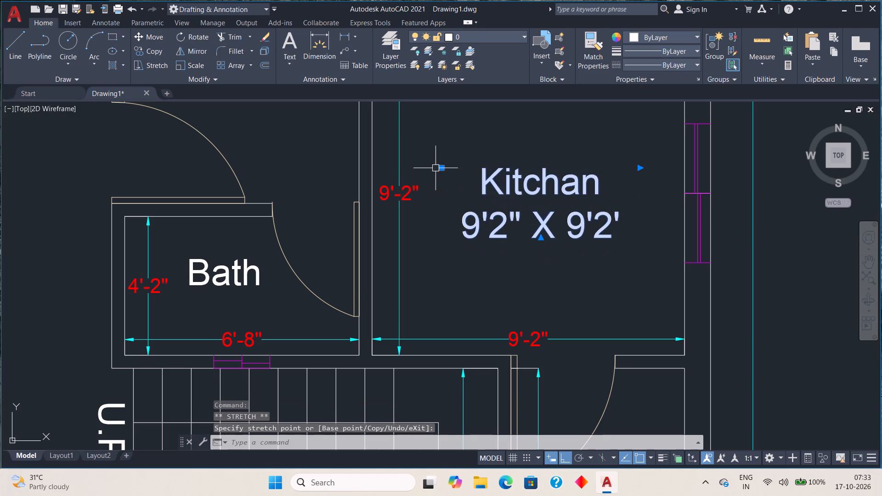
{"action": "key", "text": "Escape"}
Add the room dimensions 5' X 5'10" as a second line in the Wash label text.
{"action": "scroll", "coordinate": [547, 274], "scroll_direction": "down", "scroll_amount": 2}
{"action": "middle_click_drag", "start_coordinate": [555, 299], "coordinate": [536, 219]}
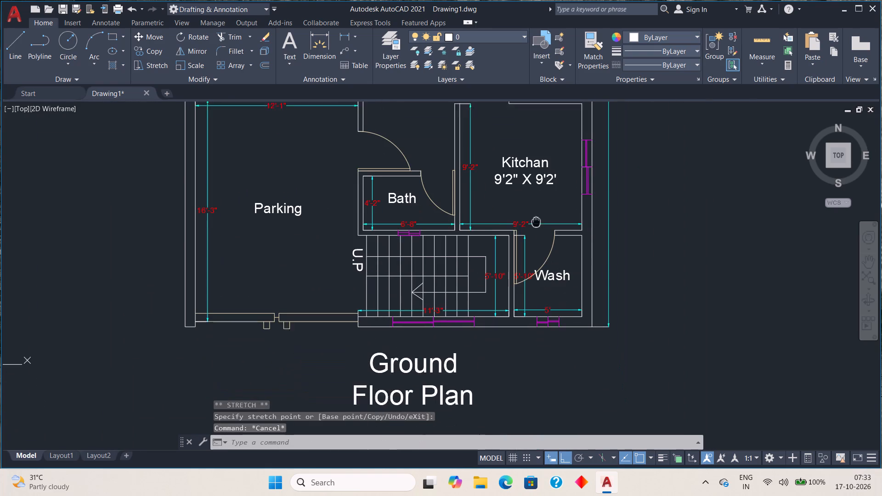
{"action": "middle_click_drag", "start_coordinate": [536, 219], "coordinate": [534, 214]}
{"action": "scroll", "coordinate": [556, 276], "scroll_direction": "up", "scroll_amount": 2}
{"action": "double_click", "coordinate": [546, 250]}
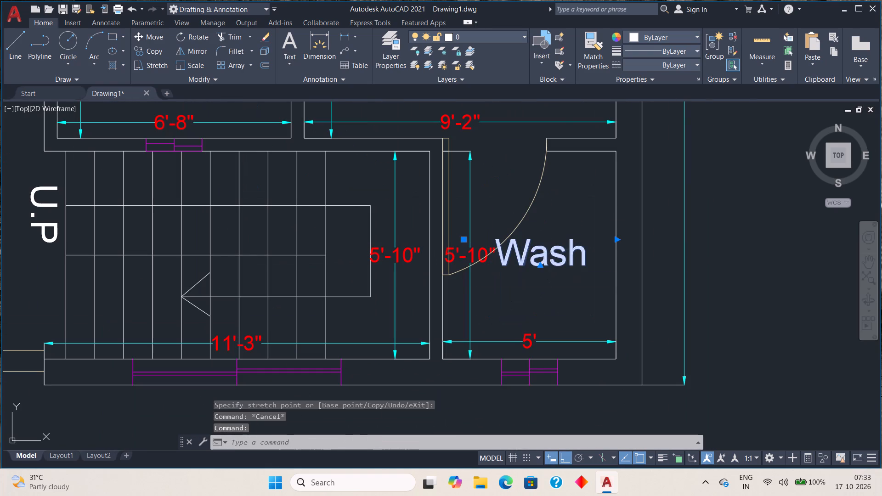
{"action": "left_click", "coordinate": [588, 248]}
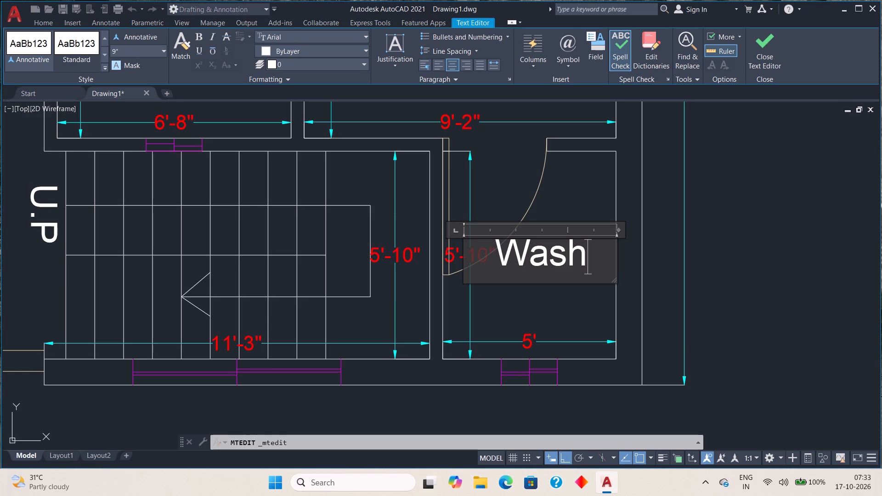
{"action": "key", "text": "Return"}
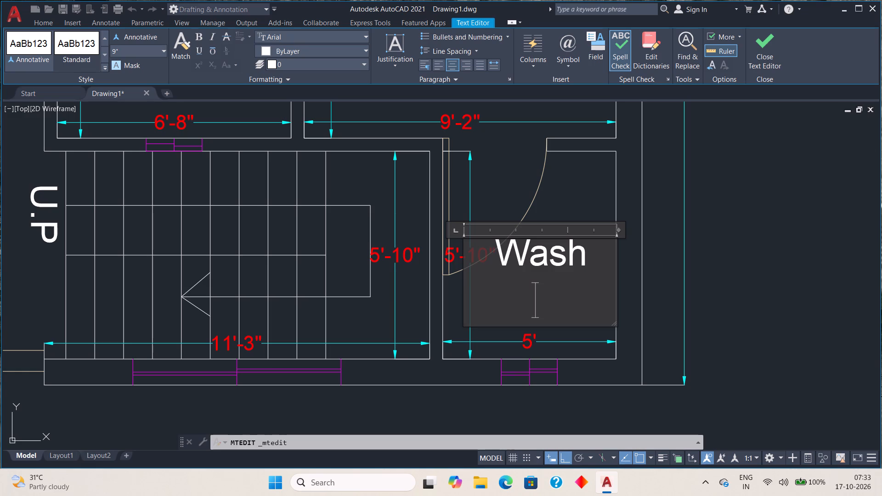
{"action": "type", "text": "5'"}
{"action": "key", "text": "space"}
{"action": "type", "text": "X"}
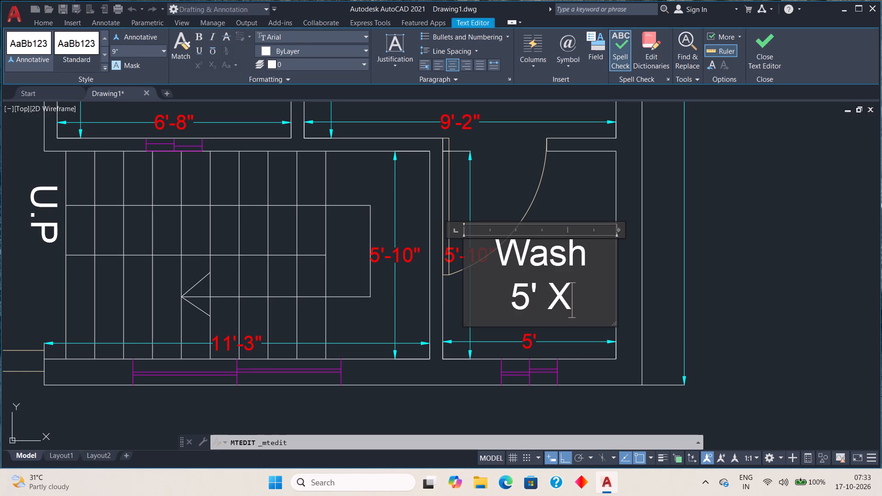
{"action": "key", "text": "space"}
{"action": "type", "text": "5'"}
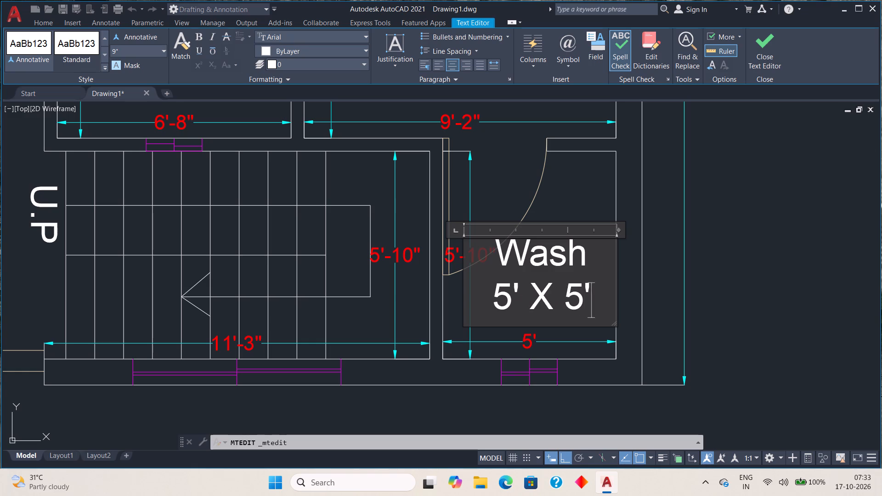
{"action": "type", "text": "10"}
{"action": "key", "text": "apostrophe"}
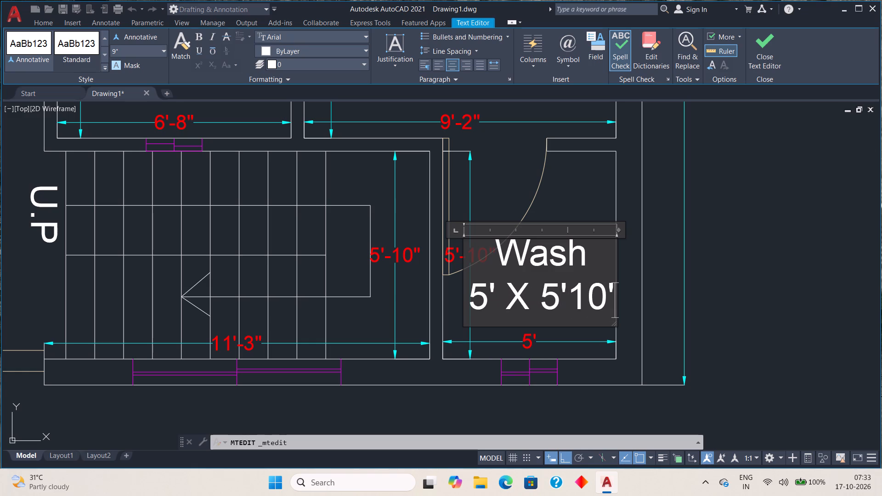
{"action": "key", "text": "BackSpace"}
{"action": "key", "text": "shift+quotedbl"}
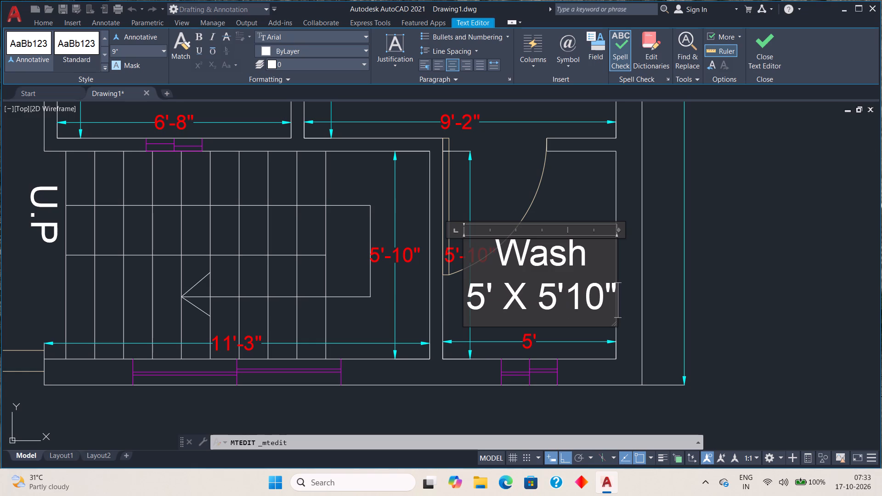
{"action": "left_click", "coordinate": [739, 236]}
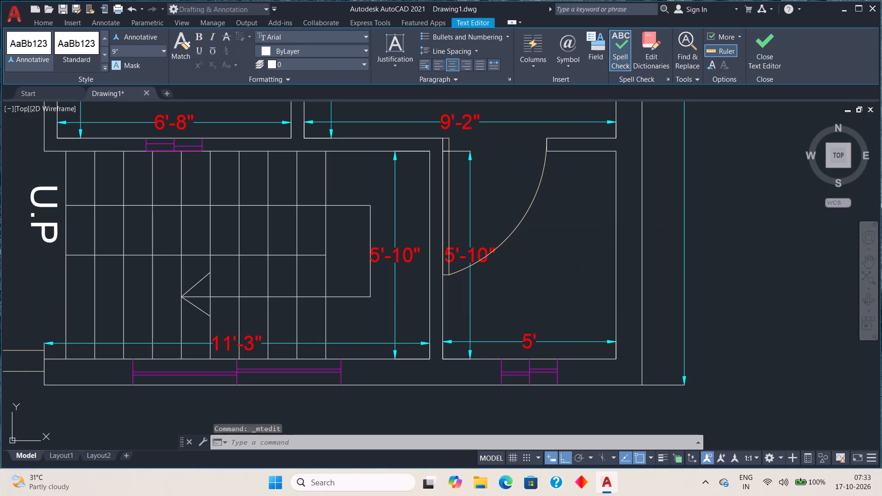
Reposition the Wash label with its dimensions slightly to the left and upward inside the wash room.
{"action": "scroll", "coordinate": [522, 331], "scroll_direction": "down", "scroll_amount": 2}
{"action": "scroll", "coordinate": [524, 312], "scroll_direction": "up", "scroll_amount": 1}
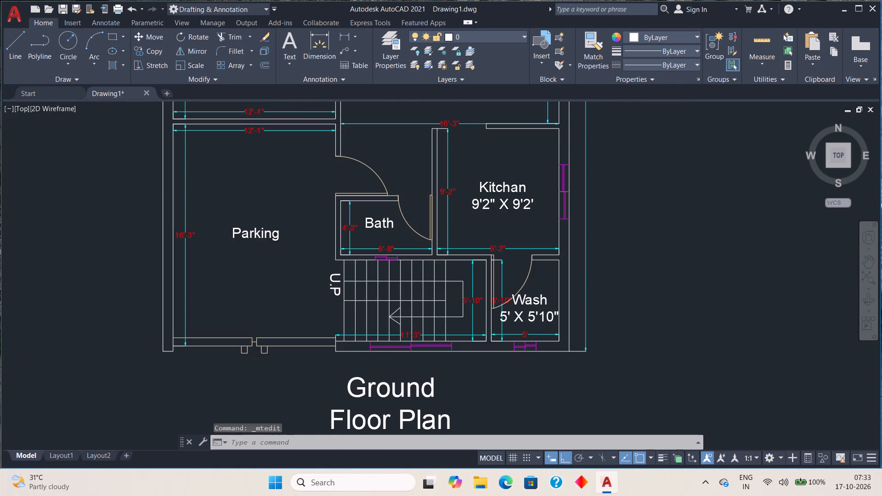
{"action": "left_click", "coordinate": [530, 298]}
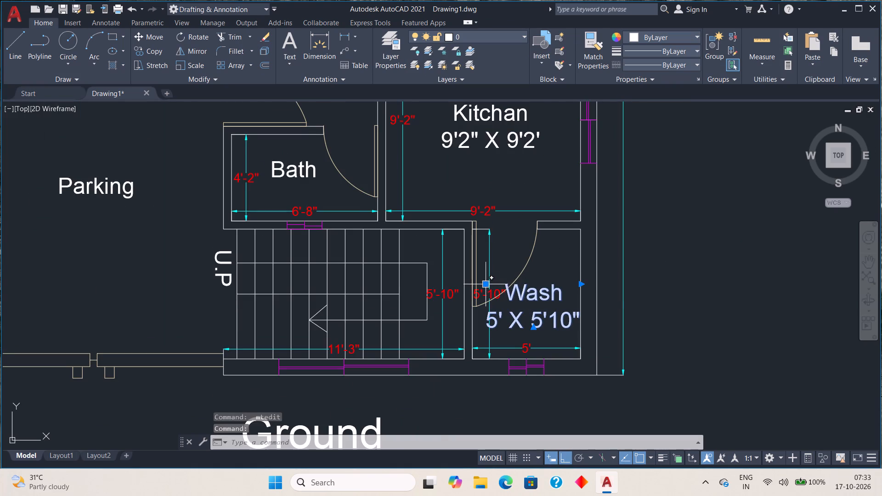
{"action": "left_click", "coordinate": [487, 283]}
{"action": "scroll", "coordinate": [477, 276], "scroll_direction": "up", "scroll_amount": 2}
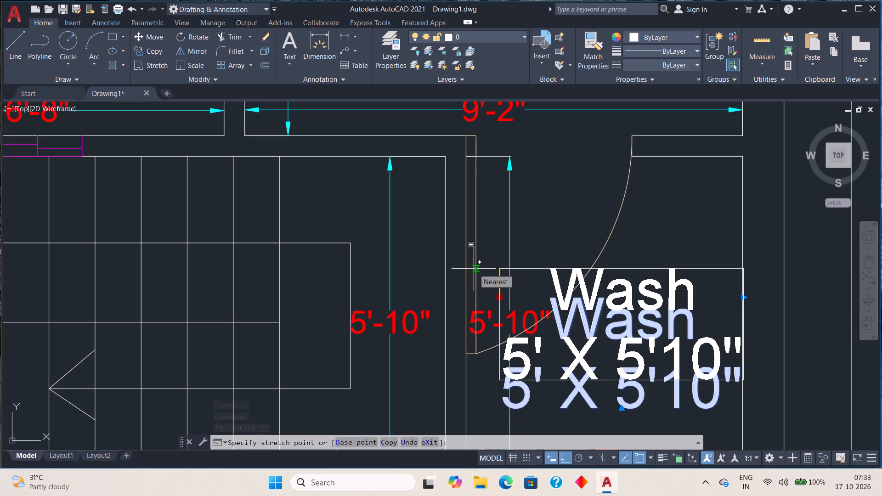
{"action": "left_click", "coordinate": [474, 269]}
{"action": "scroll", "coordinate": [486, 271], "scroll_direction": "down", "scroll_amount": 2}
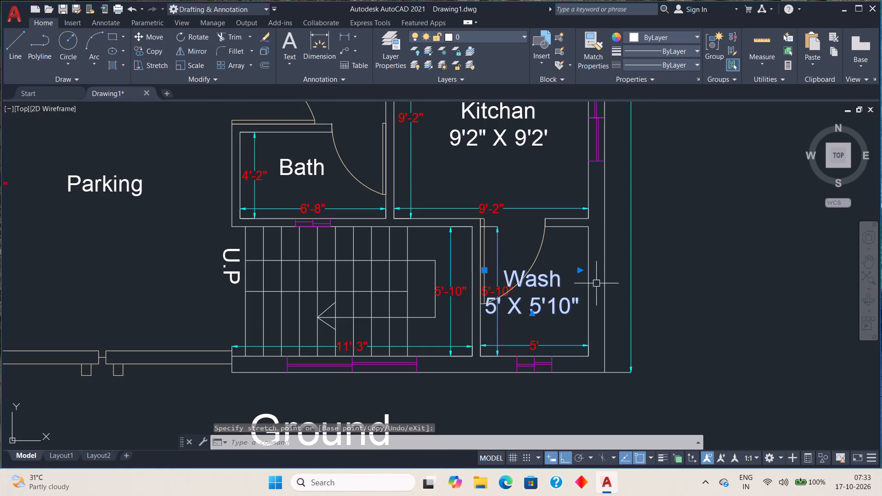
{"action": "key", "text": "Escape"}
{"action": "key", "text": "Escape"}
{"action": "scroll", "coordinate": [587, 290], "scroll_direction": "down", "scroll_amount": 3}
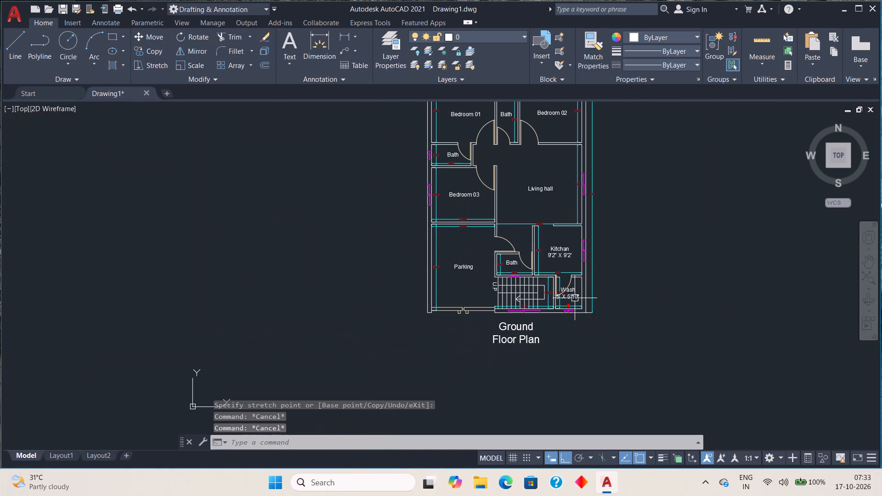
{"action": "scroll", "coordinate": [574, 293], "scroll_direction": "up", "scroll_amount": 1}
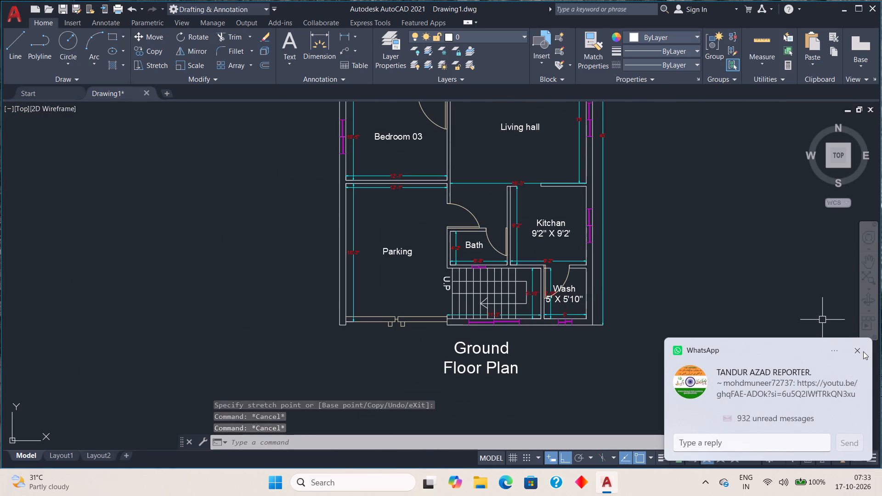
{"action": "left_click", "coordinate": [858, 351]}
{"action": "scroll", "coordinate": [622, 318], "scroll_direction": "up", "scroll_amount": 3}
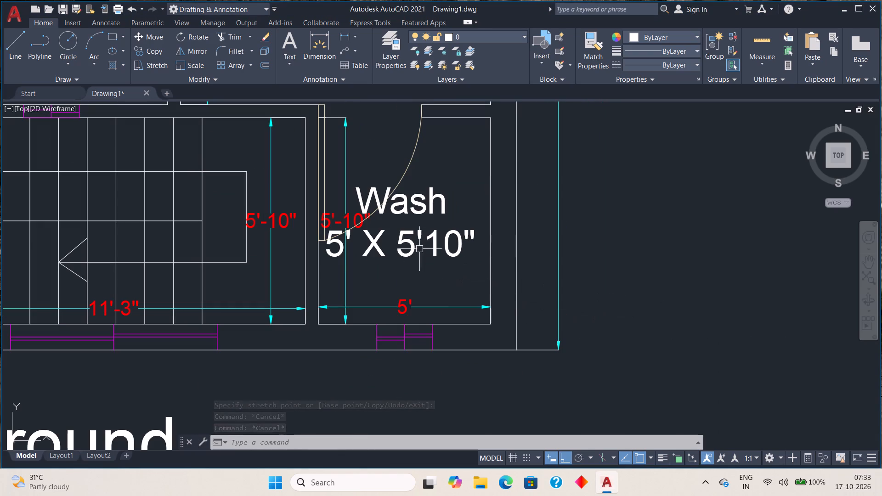
Undo the Wash label's move and the size text and label adjustments made to Wash and Kitchan, back to plain room names.
{"action": "key", "text": "ctrl+z"}
{"action": "key", "text": "ctrl+z"}
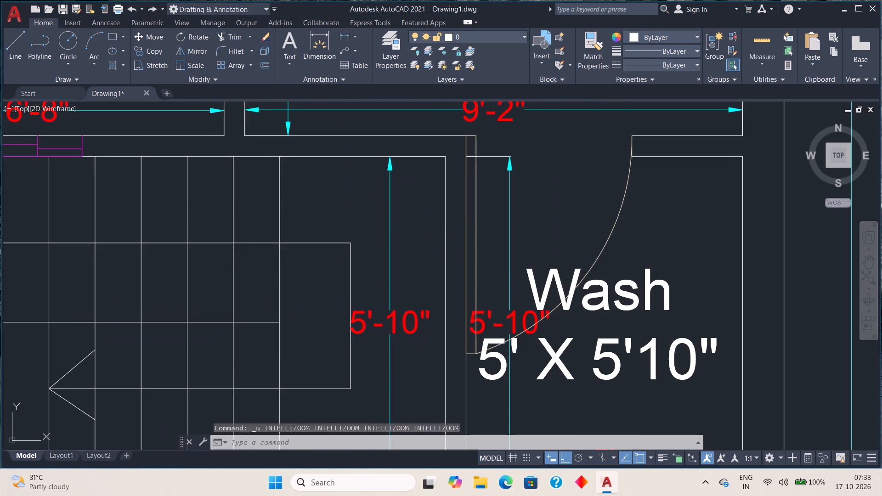
{"action": "key", "text": "ctrl+z"}
{"action": "key", "text": "ctrl+z"}
{"action": "scroll", "coordinate": [461, 213], "scroll_direction": "down", "scroll_amount": 2}
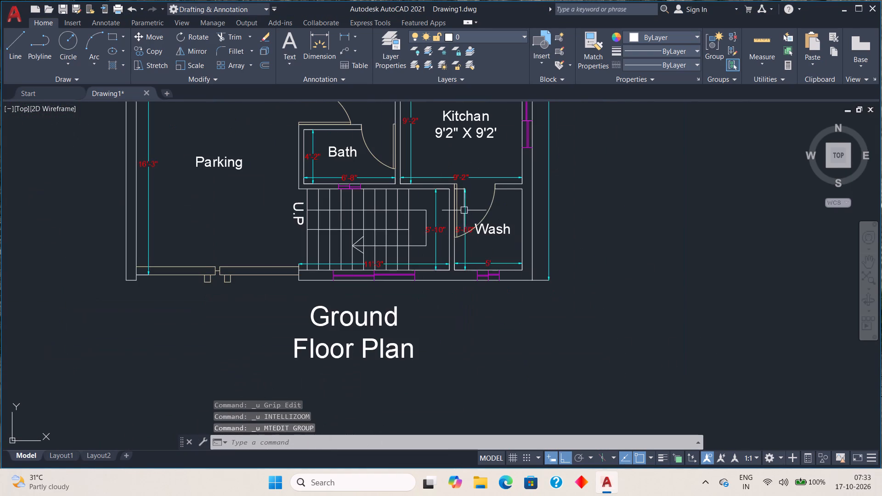
{"action": "middle_click_drag", "start_coordinate": [472, 210], "coordinate": [467, 258]}
{"action": "key", "text": "ctrl+z"}
{"action": "key", "text": "ctrl+z"}
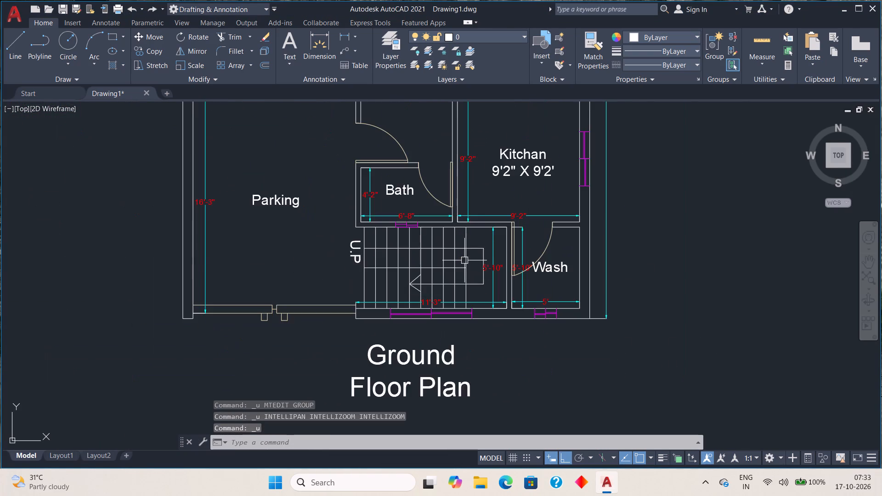
{"action": "key", "text": "ctrl+z"}
{"action": "key", "text": "ctrl+z"}
{"action": "key", "text": "ctrl+z"}
{"action": "key", "text": "ctrl+z"}
{"action": "key", "text": "ctrl+z"}
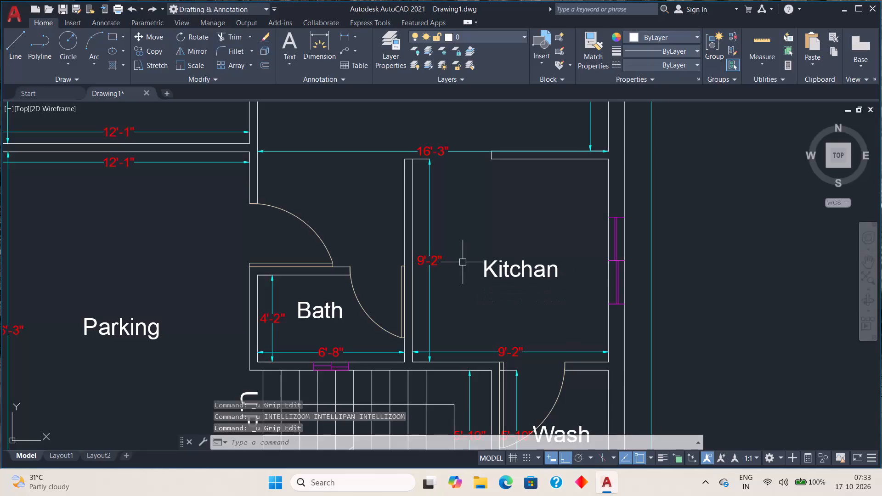
Look over the ground floor plan from the bedrooms down to the kitchen and wash, checking labels and dimensions.
{"action": "scroll", "coordinate": [543, 230], "scroll_direction": "down", "scroll_amount": 2}
{"action": "middle_click_drag", "start_coordinate": [569, 211], "coordinate": [561, 292]}
{"action": "scroll", "coordinate": [562, 269], "scroll_direction": "down", "scroll_amount": 1}
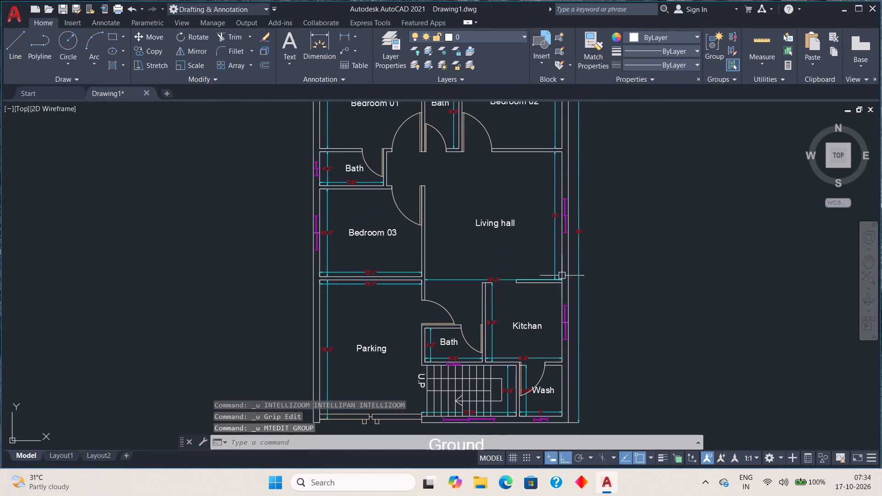
{"action": "middle_click", "coordinate": [553, 258]}
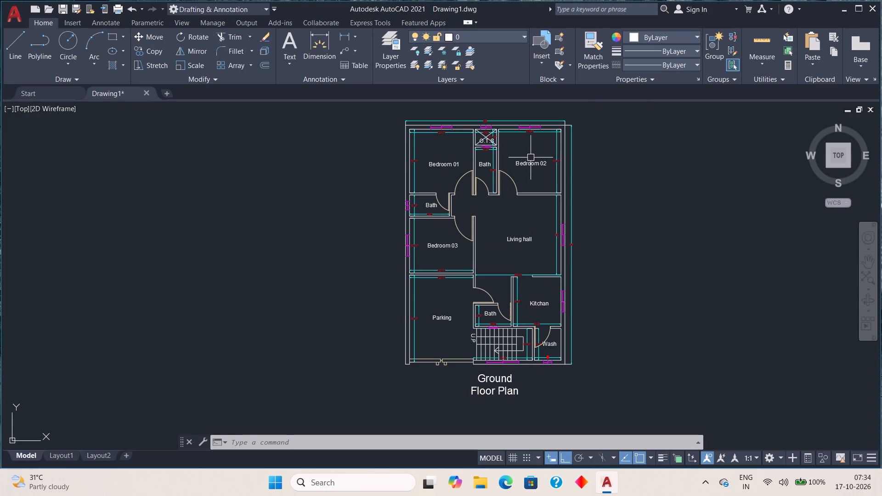
{"action": "scroll", "coordinate": [528, 158], "scroll_direction": "up", "scroll_amount": 2}
{"action": "scroll", "coordinate": [496, 174], "scroll_direction": "down", "scroll_amount": 1}
{"action": "middle_click_drag", "start_coordinate": [472, 240], "coordinate": [465, 302]}
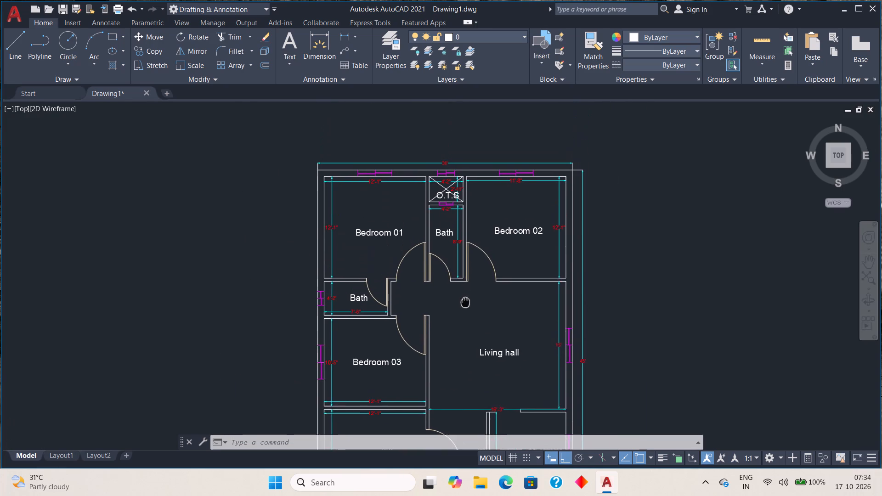
{"action": "middle_click_drag", "start_coordinate": [465, 302], "coordinate": [467, 220]}
{"action": "middle_click_drag", "start_coordinate": [492, 294], "coordinate": [469, 199]}
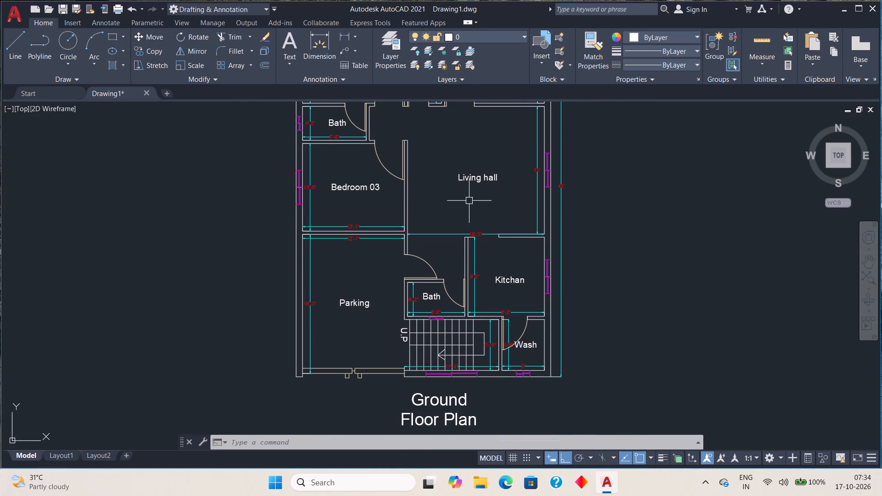
{"action": "middle_click_drag", "start_coordinate": [471, 285], "coordinate": [469, 239]}
Shift the living hall's 16'-3" width dimension up about 11" into the hall, clear of the kitchen wall.
{"action": "scroll", "coordinate": [540, 185], "scroll_direction": "up", "scroll_amount": 3}
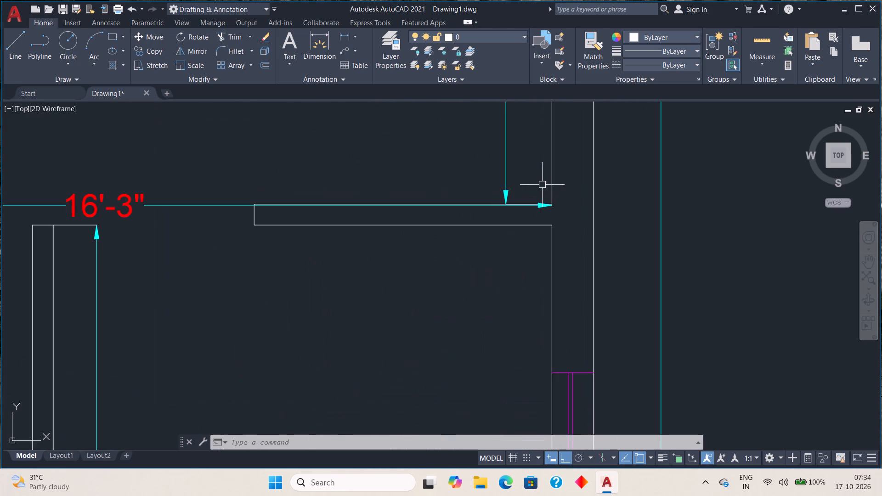
{"action": "scroll", "coordinate": [542, 185], "scroll_direction": "up", "scroll_amount": 2}
{"action": "scroll", "coordinate": [542, 186], "scroll_direction": "down", "scroll_amount": 4}
{"action": "scroll", "coordinate": [386, 209], "scroll_direction": "up", "scroll_amount": 2}
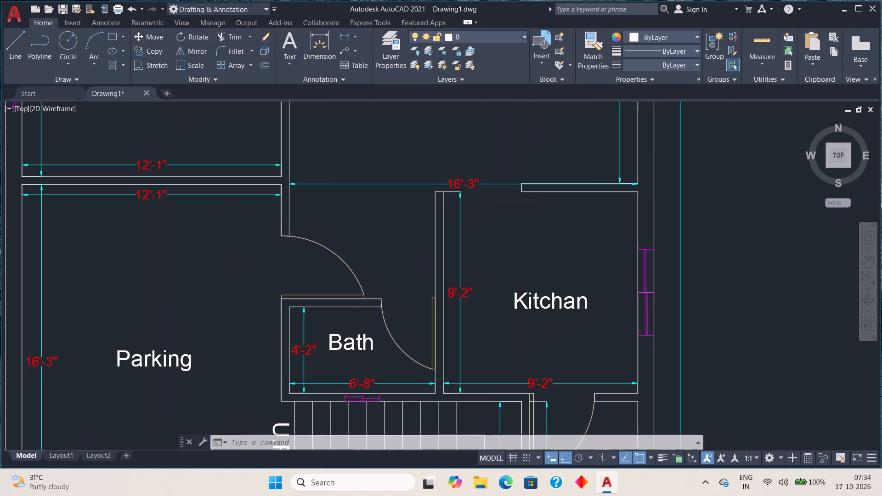
{"action": "left_click", "coordinate": [399, 169]}
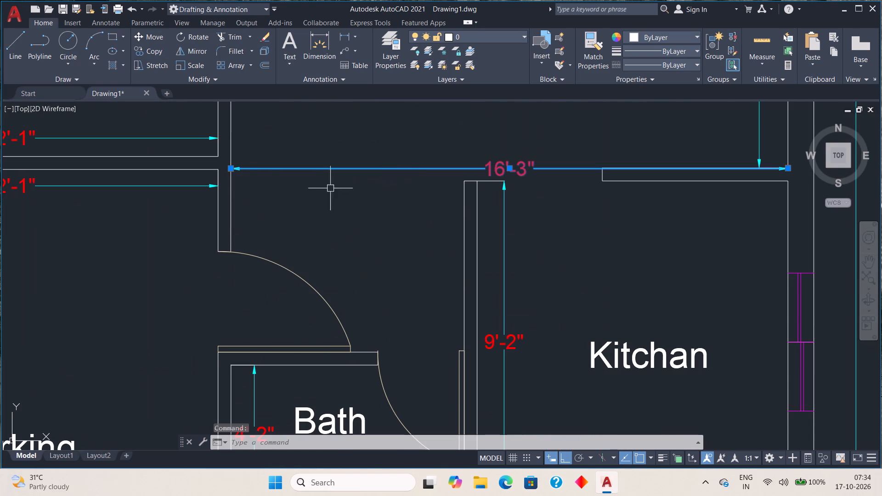
{"action": "left_click", "coordinate": [232, 166]}
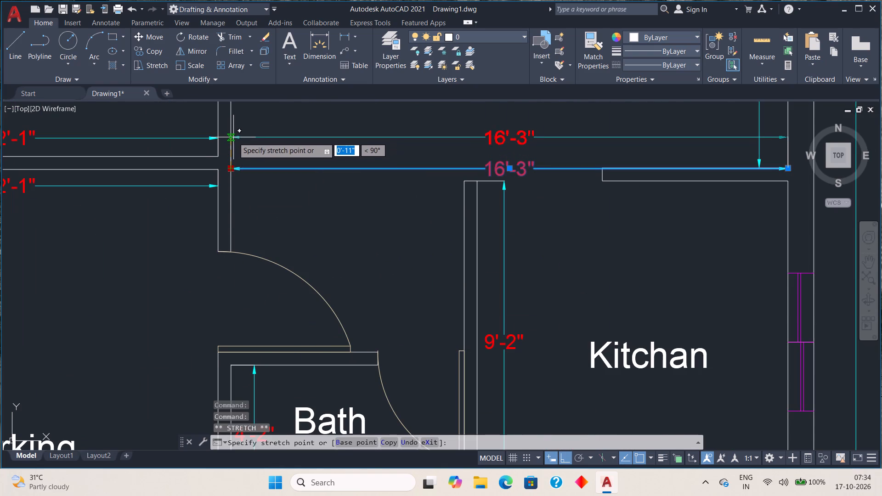
{"action": "left_click", "coordinate": [234, 137]}
{"action": "scroll", "coordinate": [333, 160], "scroll_direction": "down", "scroll_amount": 1}
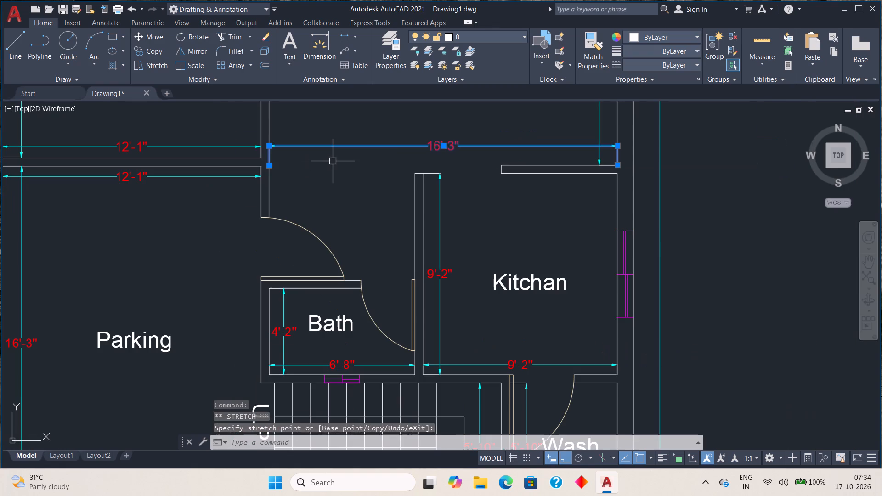
{"action": "key", "text": "Escape"}
Review the whole ground floor plan, examining the rooms, labels and dimensions from the O.T.S down to the parking.
{"action": "scroll", "coordinate": [330, 163], "scroll_direction": "down", "scroll_amount": 3}
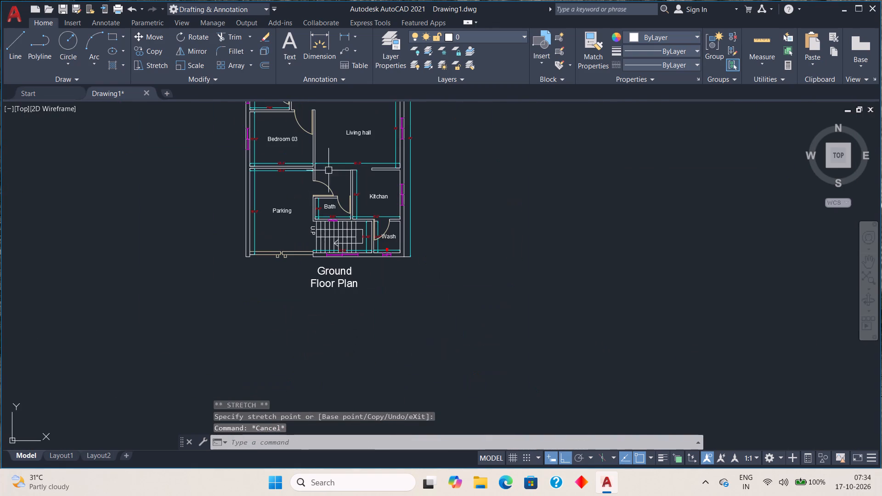
{"action": "middle_click_drag", "start_coordinate": [435, 156], "coordinate": [449, 272]}
{"action": "scroll", "coordinate": [428, 162], "scroll_direction": "up", "scroll_amount": 3}
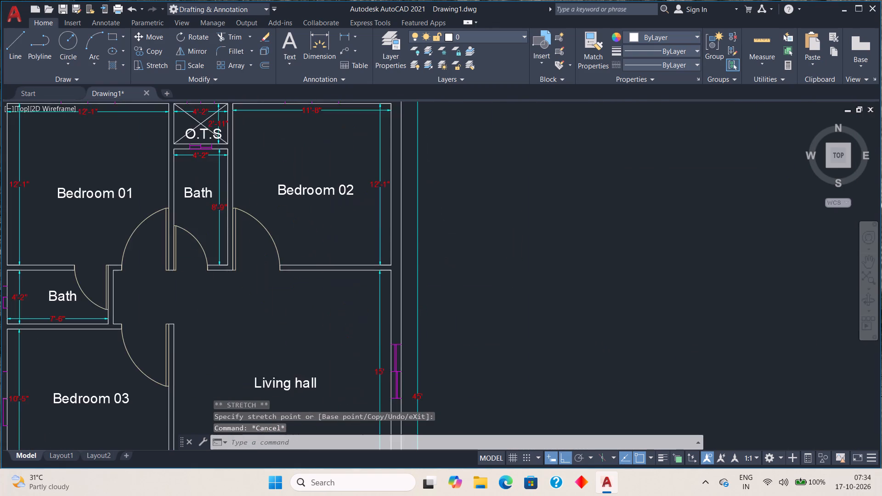
{"action": "scroll", "coordinate": [426, 165], "scroll_direction": "down", "scroll_amount": 1}
{"action": "middle_click_drag", "start_coordinate": [438, 304], "coordinate": [559, 307]}
{"action": "scroll", "coordinate": [524, 281], "scroll_direction": "down", "scroll_amount": 1}
{"action": "middle_click_drag", "start_coordinate": [441, 237], "coordinate": [446, 257]}
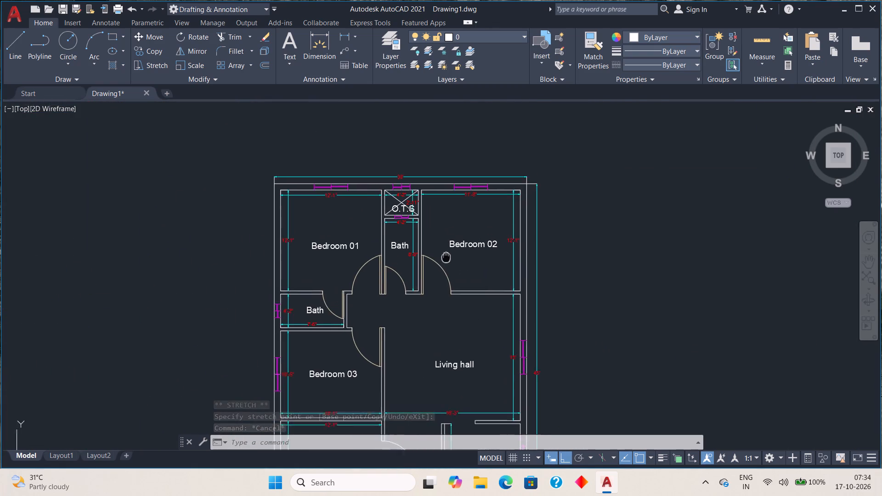
{"action": "middle_click_drag", "start_coordinate": [446, 257], "coordinate": [456, 285]}
{"action": "scroll", "coordinate": [427, 234], "scroll_direction": "up", "scroll_amount": 2}
{"action": "scroll", "coordinate": [421, 225], "scroll_direction": "down", "scroll_amount": 2}
{"action": "middle_click_drag", "start_coordinate": [471, 297], "coordinate": [489, 150]}
{"action": "middle_click_drag", "start_coordinate": [420, 271], "coordinate": [438, 206]}
{"action": "middle_click_drag", "start_coordinate": [418, 272], "coordinate": [401, 212]}
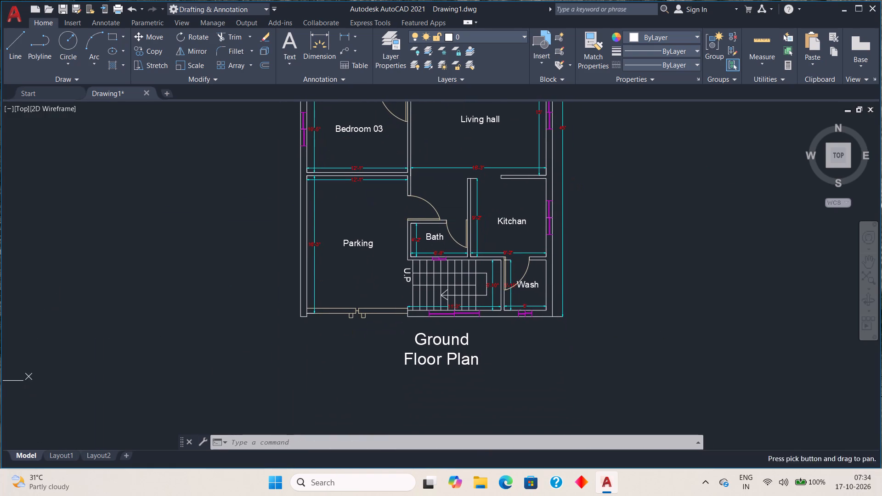
{"action": "middle_click_drag", "start_coordinate": [377, 279], "coordinate": [378, 225]}
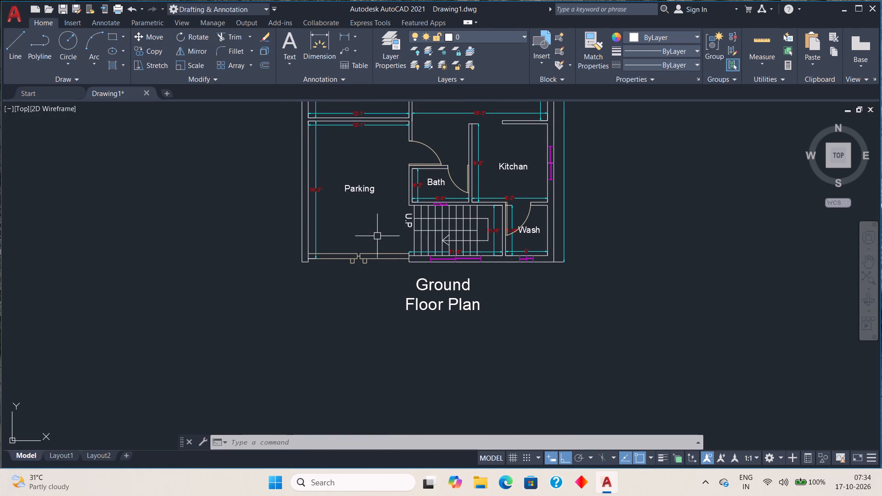
{"action": "scroll", "coordinate": [373, 229], "scroll_direction": "down", "scroll_amount": 2}
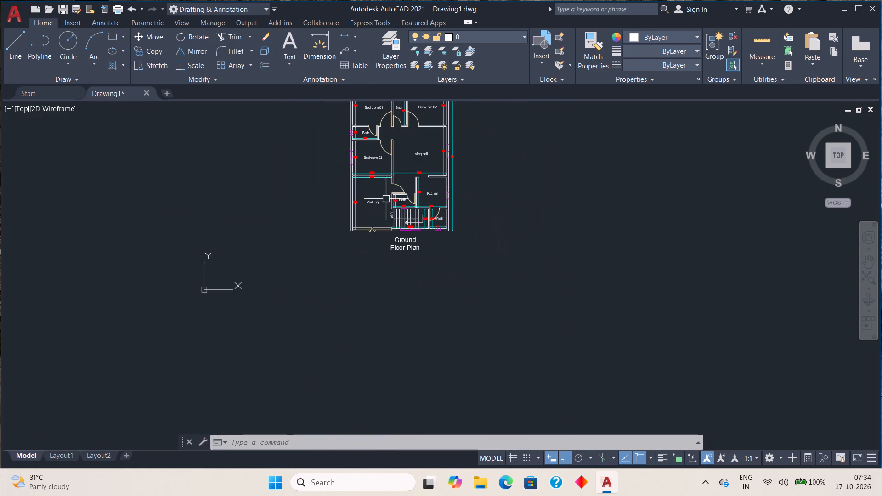
{"action": "middle_click_drag", "start_coordinate": [416, 172], "coordinate": [419, 208]}
{"action": "scroll", "coordinate": [409, 225], "scroll_direction": "up", "scroll_amount": 2}
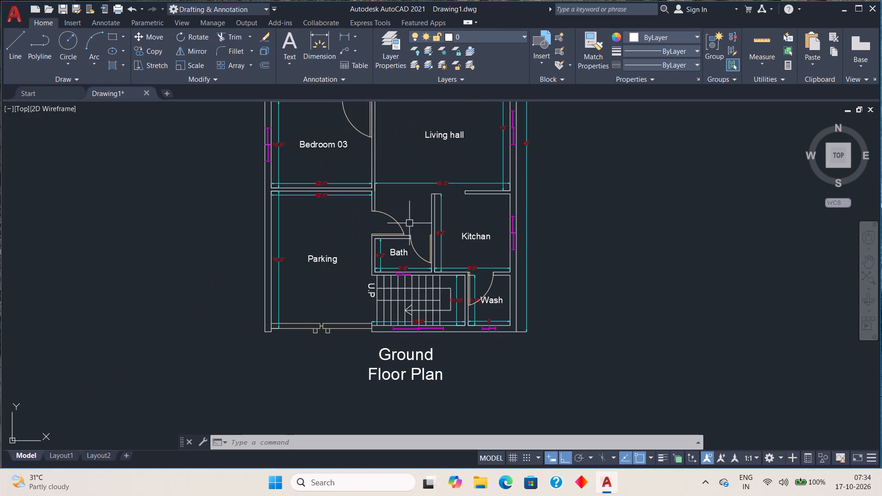
{"action": "scroll", "coordinate": [409, 223], "scroll_direction": "down", "scroll_amount": 2}
{"action": "middle_click_drag", "start_coordinate": [408, 186], "coordinate": [397, 226]}
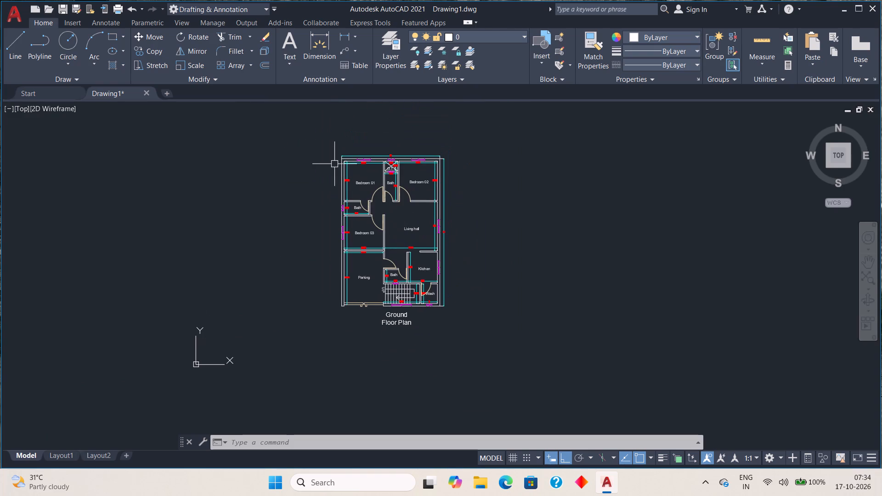
{"action": "scroll", "coordinate": [357, 178], "scroll_direction": "up", "scroll_amount": 3}
{"action": "scroll", "coordinate": [358, 183], "scroll_direction": "down", "scroll_amount": 1}
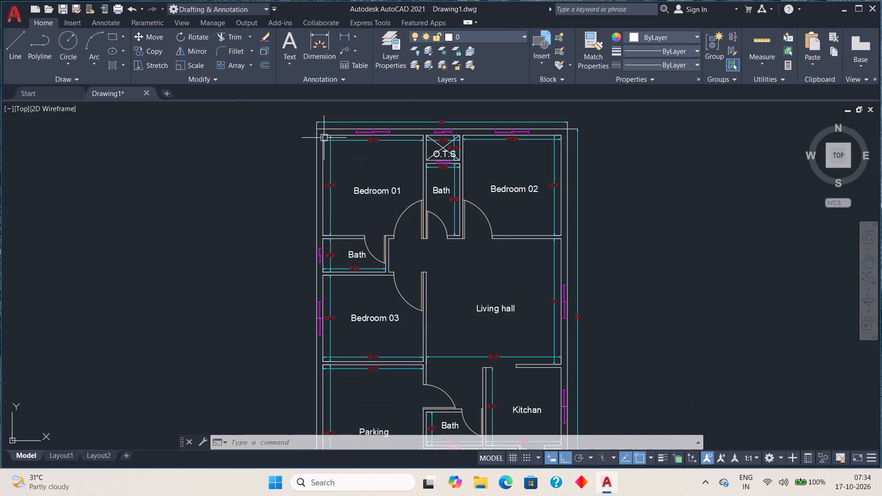
{"action": "scroll", "coordinate": [353, 185], "scroll_direction": "down", "scroll_amount": 2}
{"action": "middle_click_drag", "start_coordinate": [374, 182], "coordinate": [362, 148]}
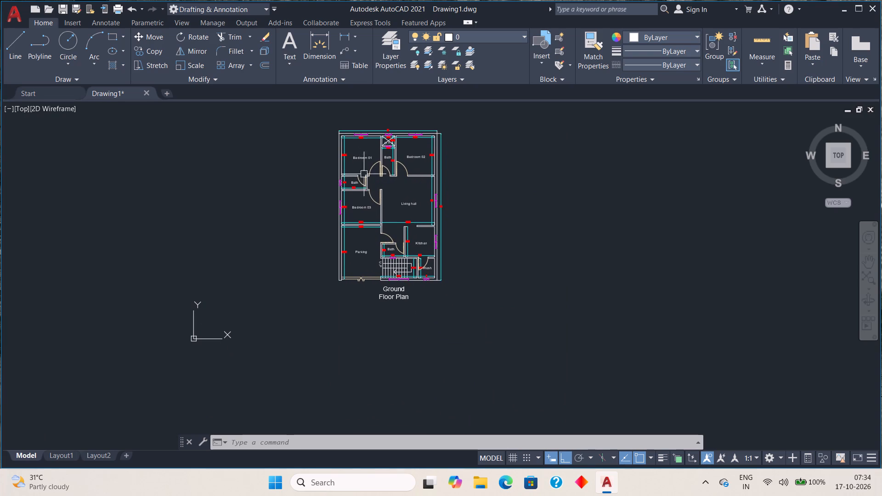
{"action": "middle_click_drag", "start_coordinate": [367, 161], "coordinate": [366, 182]}
{"action": "scroll", "coordinate": [363, 163], "scroll_direction": "up", "scroll_amount": 2}
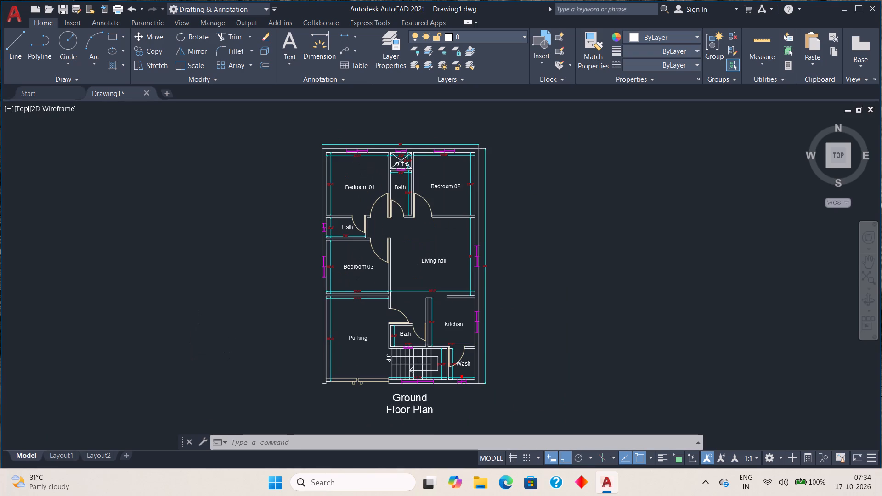
{"action": "scroll", "coordinate": [363, 163], "scroll_direction": "up", "scroll_amount": 1}
{"action": "scroll", "coordinate": [362, 158], "scroll_direction": "down", "scroll_amount": 2}
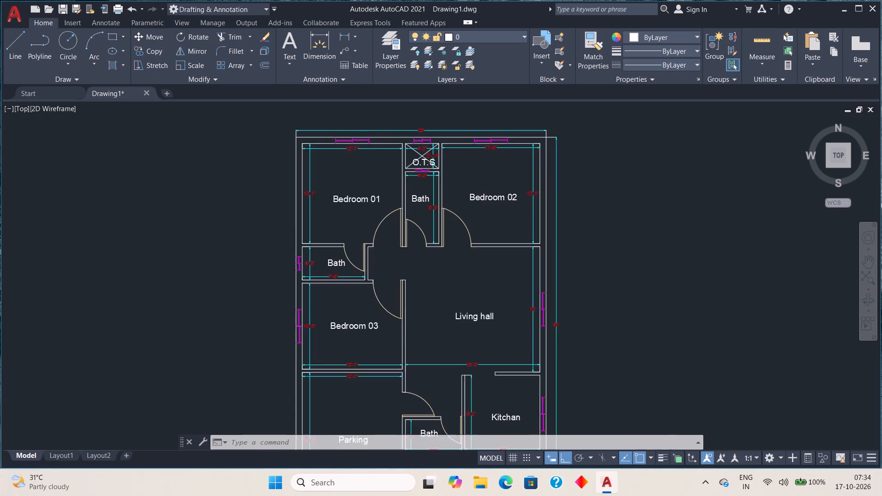
Copy the complete ground floor plan with its title horizontally about 43' to the right of the original.
{"action": "middle_click_drag", "start_coordinate": [357, 167], "coordinate": [350, 152]}
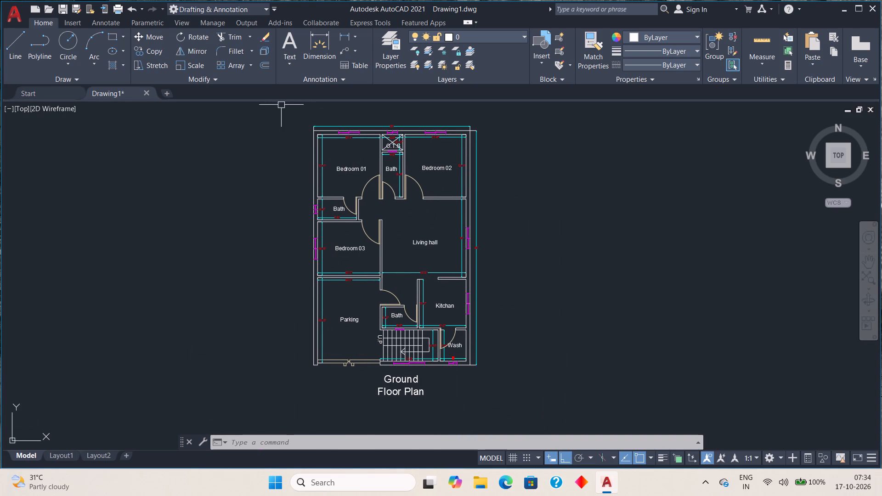
{"action": "left_click_drag", "start_coordinate": [281, 105], "coordinate": [280, 111]}
{"action": "left_click", "coordinate": [505, 404]}
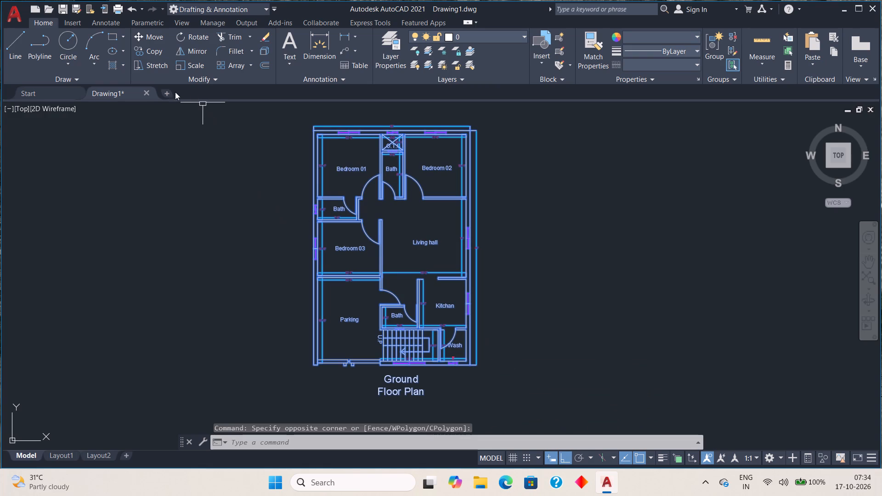
{"action": "left_click", "coordinate": [141, 53]}
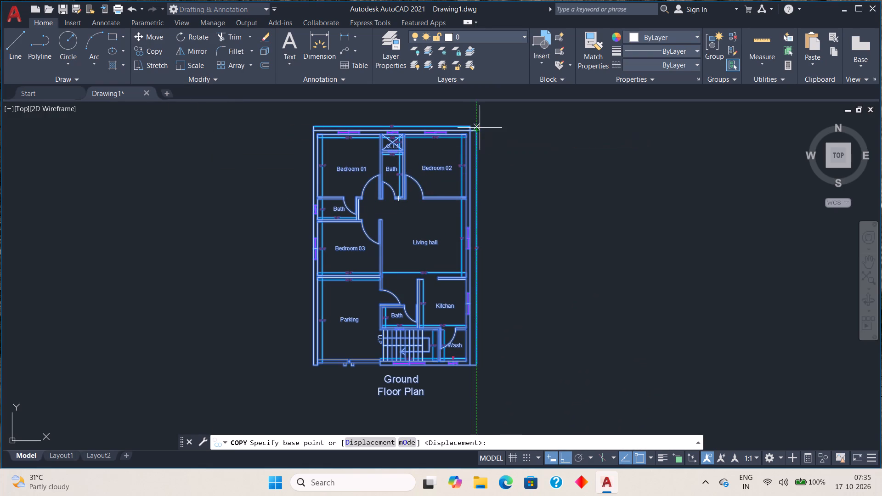
{"action": "left_click", "coordinate": [478, 130]}
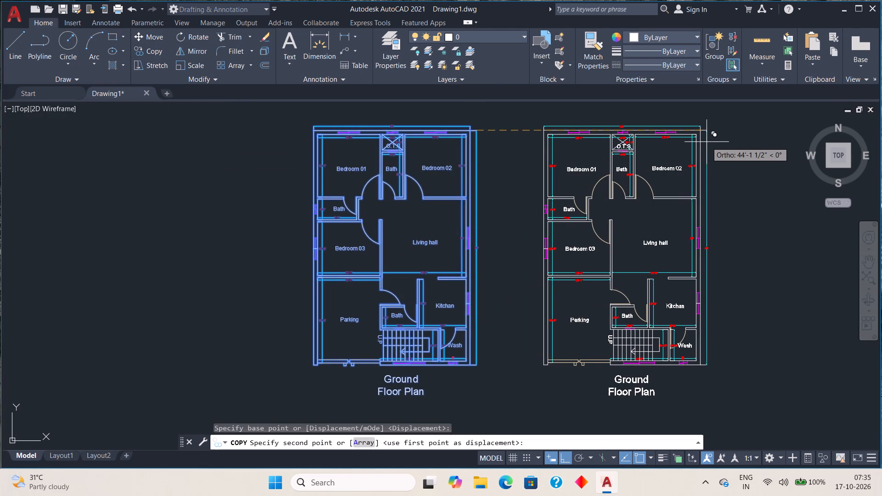
{"action": "left_click", "coordinate": [701, 144]}
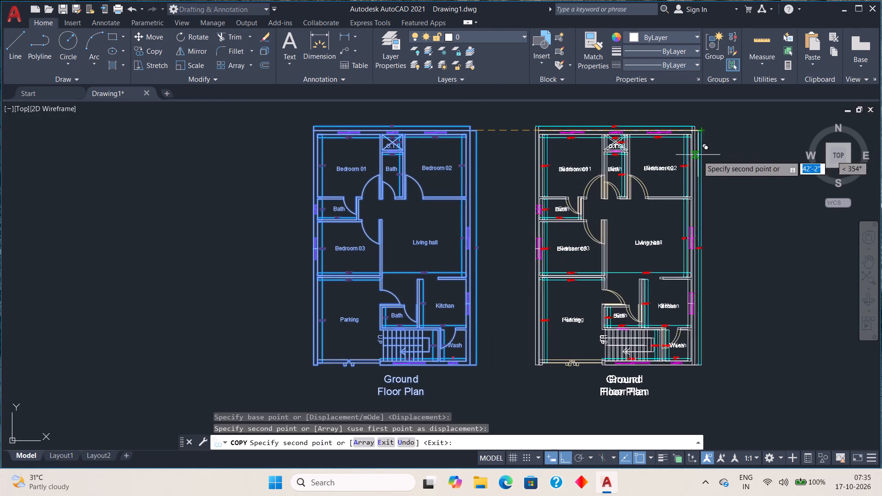
{"action": "key", "text": "Escape"}
Delete the Parking label from the copied floor plan.
{"action": "middle_click_drag", "start_coordinate": [707, 180], "coordinate": [686, 195]}
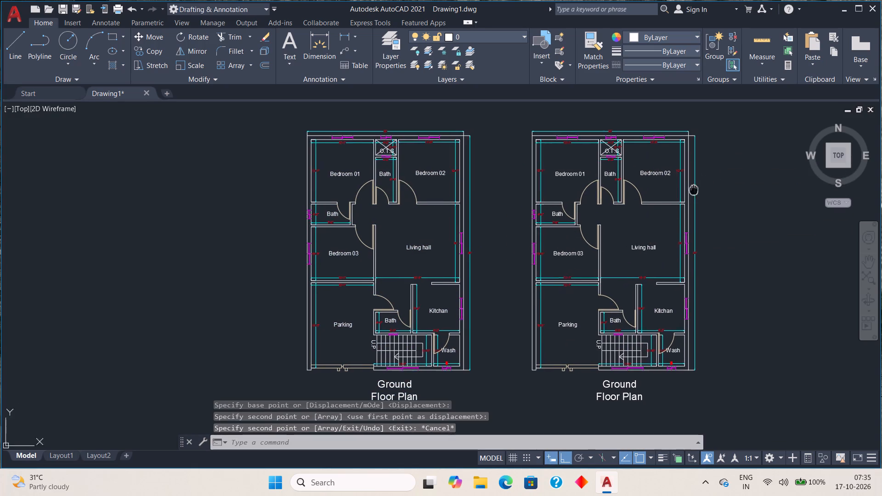
{"action": "middle_click_drag", "start_coordinate": [686, 195], "coordinate": [507, 282]}
{"action": "scroll", "coordinate": [500, 246], "scroll_direction": "up", "scroll_amount": 2}
{"action": "scroll", "coordinate": [500, 247], "scroll_direction": "down", "scroll_amount": 2}
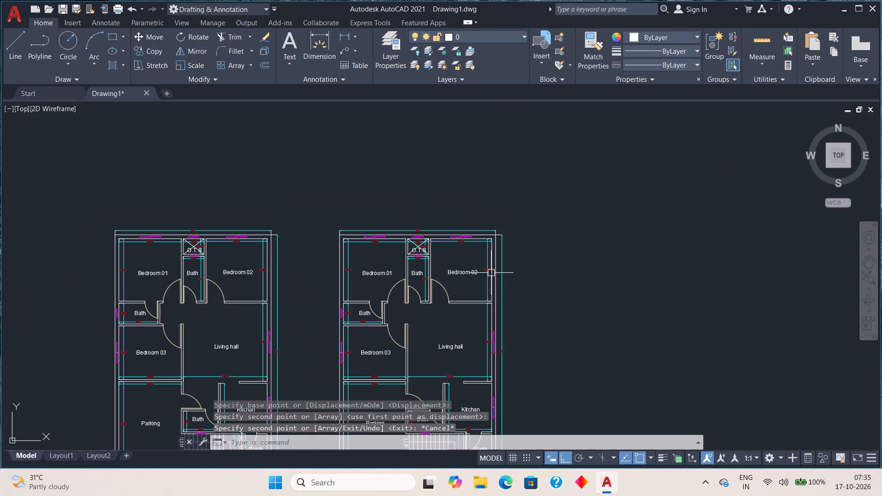
{"action": "middle_click_drag", "start_coordinate": [486, 287], "coordinate": [533, 126]}
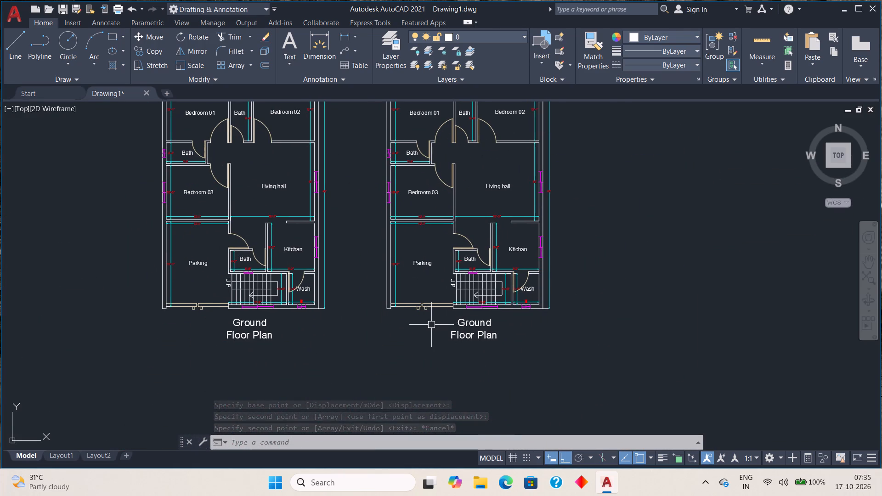
{"action": "scroll", "coordinate": [429, 317], "scroll_direction": "up", "scroll_amount": 1}
{"action": "left_click", "coordinate": [418, 231]}
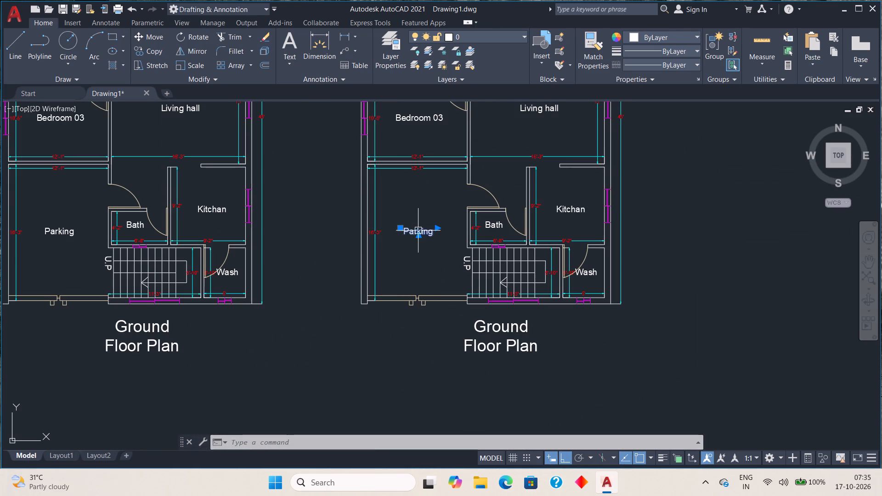
{"action": "key", "text": "Delete"}
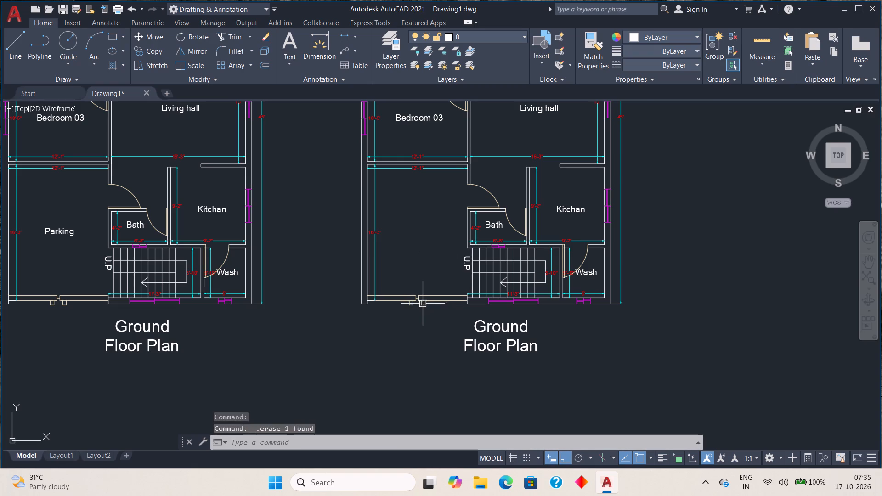
Delete the whole gate across the front opening of the copied plan's parking area.
{"action": "scroll", "coordinate": [423, 304], "scroll_direction": "up", "scroll_amount": 2}
{"action": "left_click", "coordinate": [347, 298]}
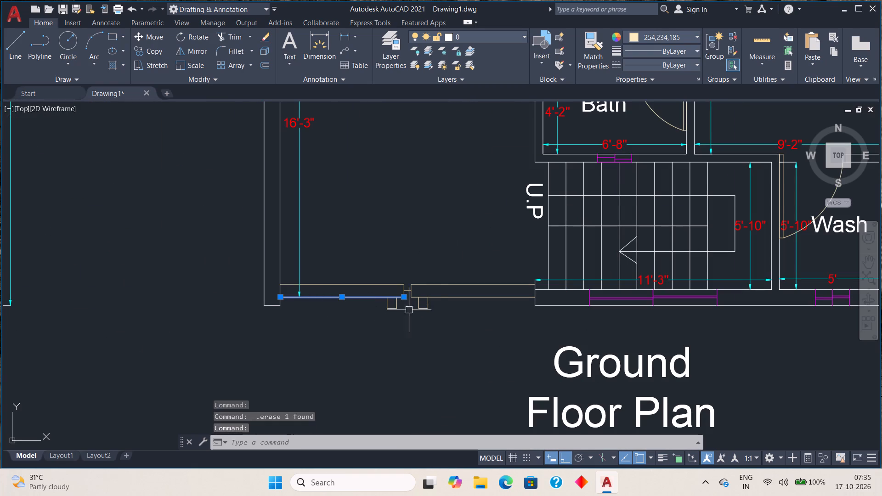
{"action": "key", "text": "Escape"}
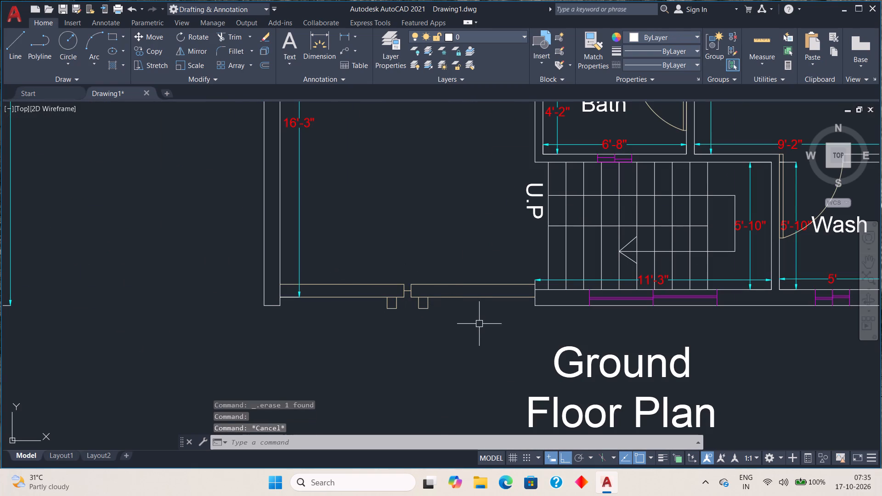
{"action": "left_click", "coordinate": [480, 322]}
{"action": "left_click", "coordinate": [377, 255]}
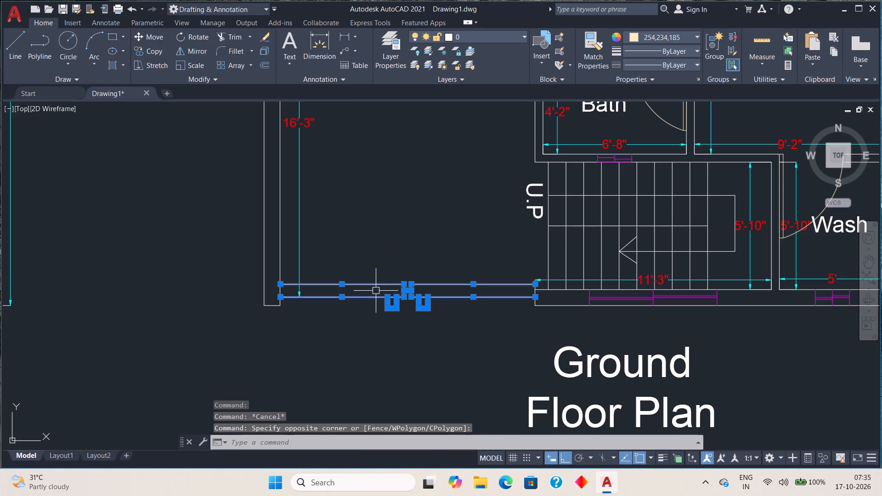
{"action": "key", "text": "Delete"}
Stretch the short outer end line of the copied plan's left wall 12' across the former gate opening to the staircase wall.
{"action": "scroll", "coordinate": [277, 320], "scroll_direction": "up", "scroll_amount": 1}
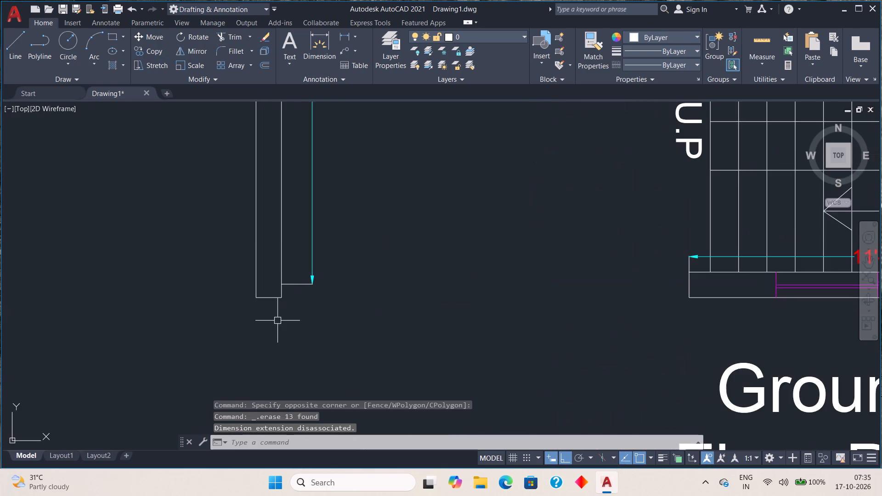
{"action": "scroll", "coordinate": [277, 321], "scroll_direction": "down", "scroll_amount": 2}
{"action": "middle_click_drag", "start_coordinate": [277, 323], "coordinate": [279, 288]}
{"action": "scroll", "coordinate": [282, 285], "scroll_direction": "up", "scroll_amount": 1}
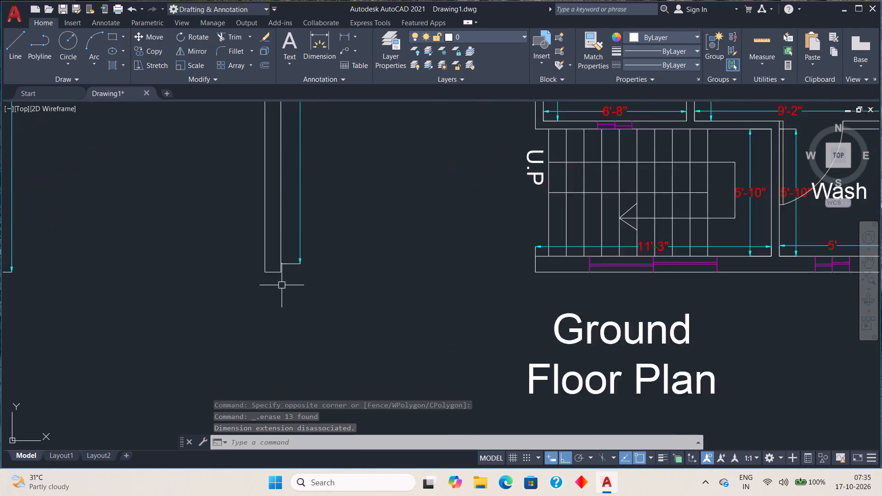
{"action": "scroll", "coordinate": [282, 285], "scroll_direction": "up", "scroll_amount": 1}
{"action": "scroll", "coordinate": [282, 287], "scroll_direction": "down", "scroll_amount": 1}
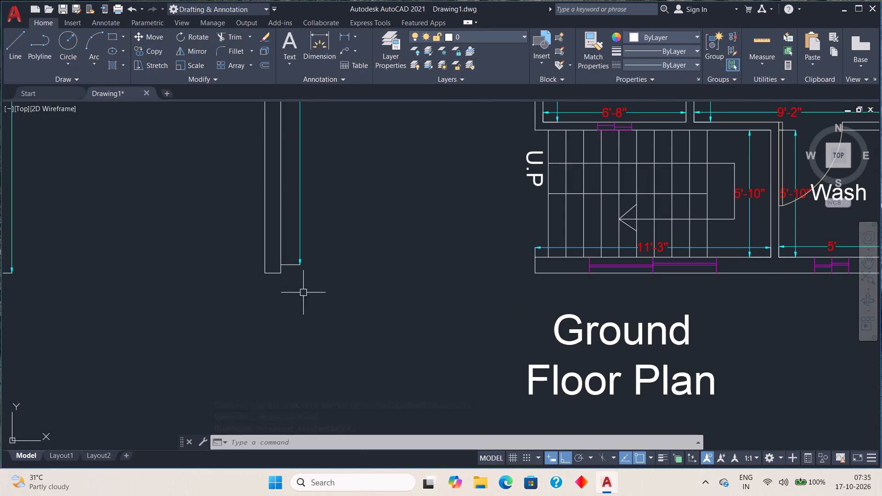
{"action": "left_click", "coordinate": [273, 273]}
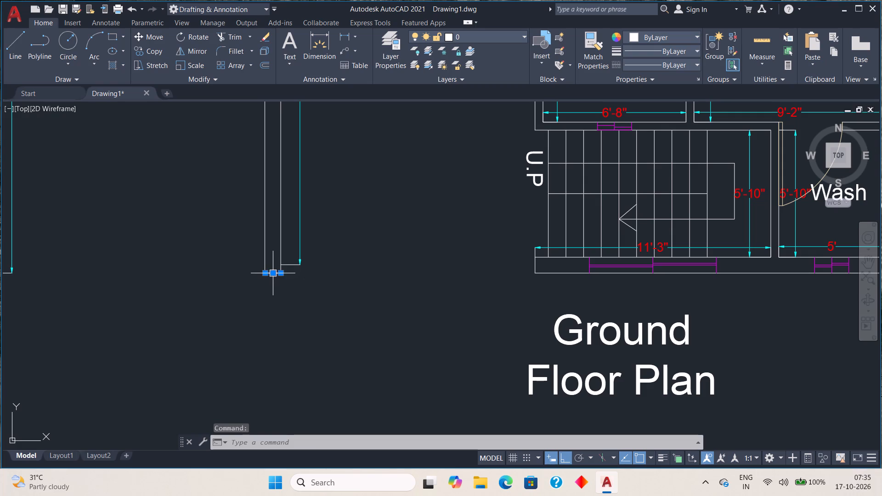
{"action": "left_click", "coordinate": [282, 274]}
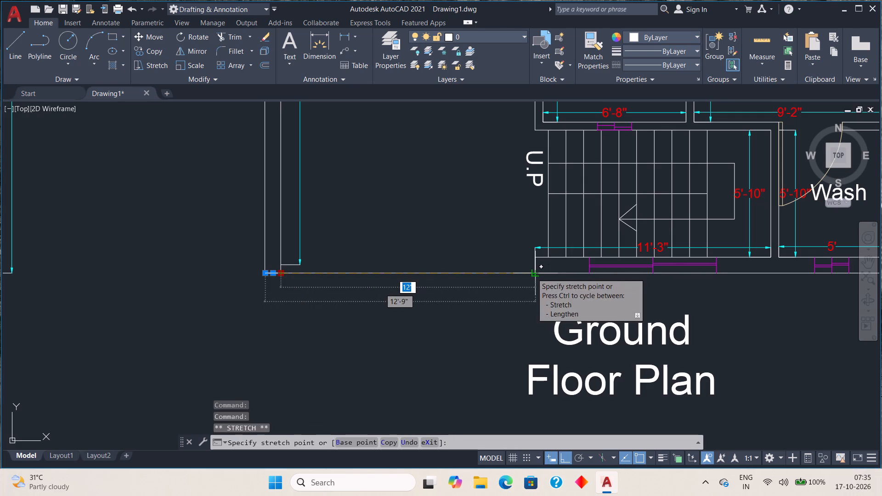
{"action": "left_click", "coordinate": [530, 273]}
{"action": "key", "text": "Escape"}
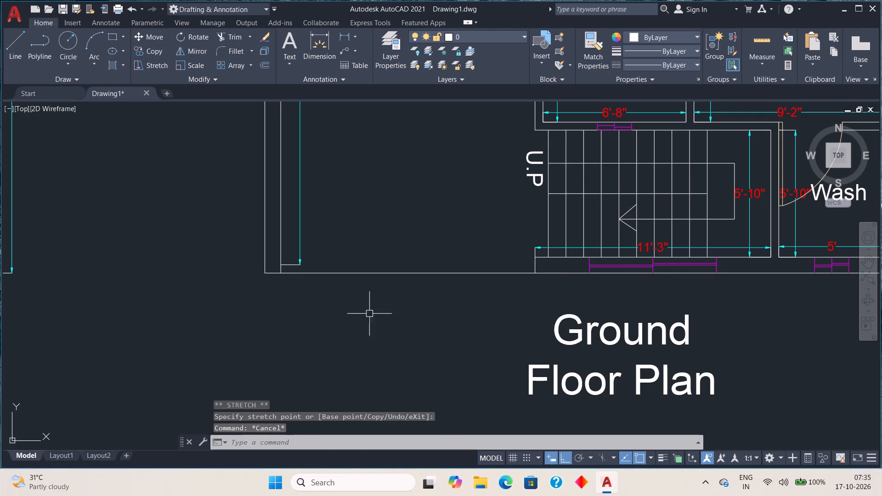
Stretch the inner front wall line below the staircase across the former parking room to the left wall's inner face.
{"action": "left_click", "coordinate": [281, 246]}
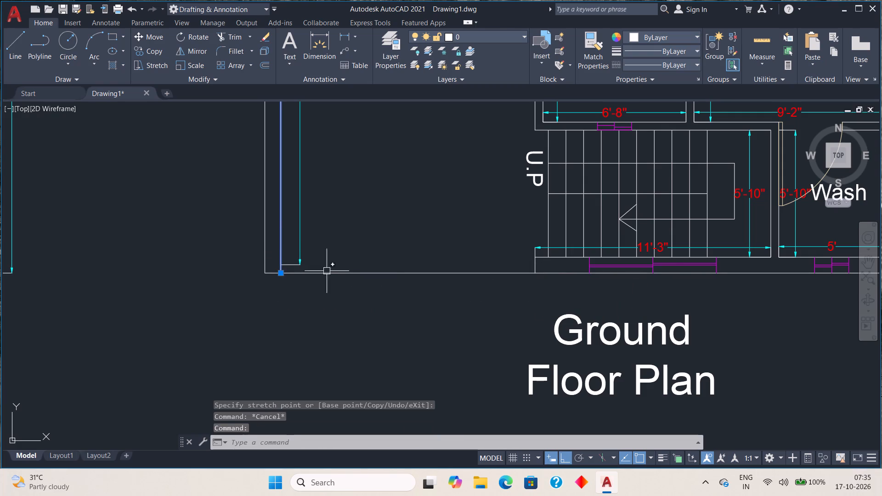
{"action": "key", "text": "Escape"}
{"action": "left_click", "coordinate": [546, 258]}
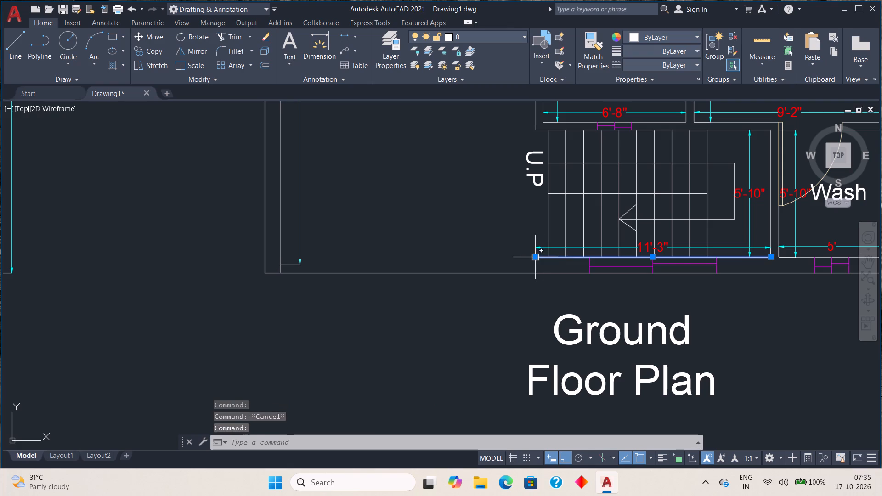
{"action": "left_click", "coordinate": [534, 257]}
{"action": "left_click", "coordinate": [283, 260]}
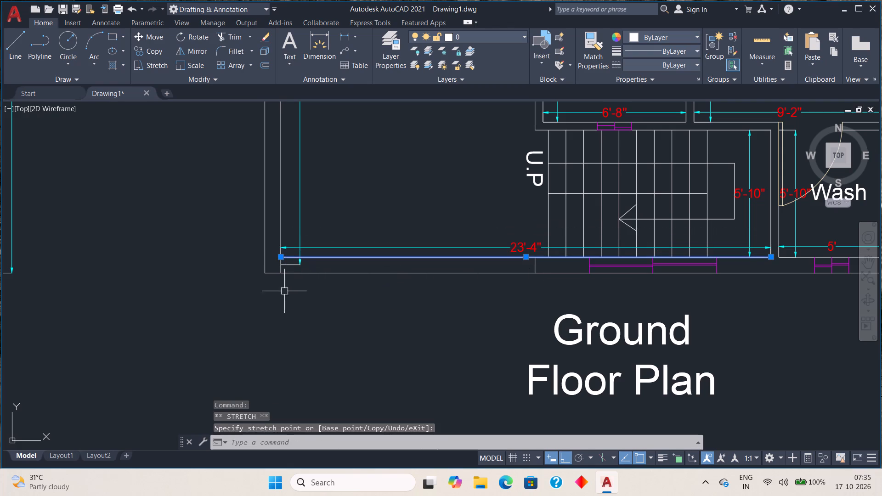
{"action": "key", "text": "Escape"}
Examine the copied plan's front wall from the former parking opening to the staircase and wash.
{"action": "scroll", "coordinate": [330, 291], "scroll_direction": "down", "scroll_amount": 2}
{"action": "scroll", "coordinate": [330, 290], "scroll_direction": "up", "scroll_amount": 2}
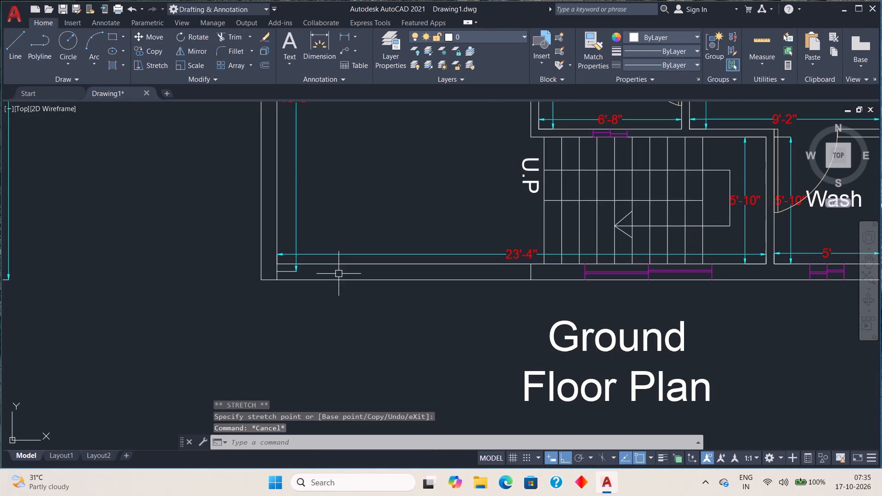
{"action": "scroll", "coordinate": [339, 274], "scroll_direction": "down", "scroll_amount": 1}
{"action": "scroll", "coordinate": [339, 275], "scroll_direction": "up", "scroll_amount": 1}
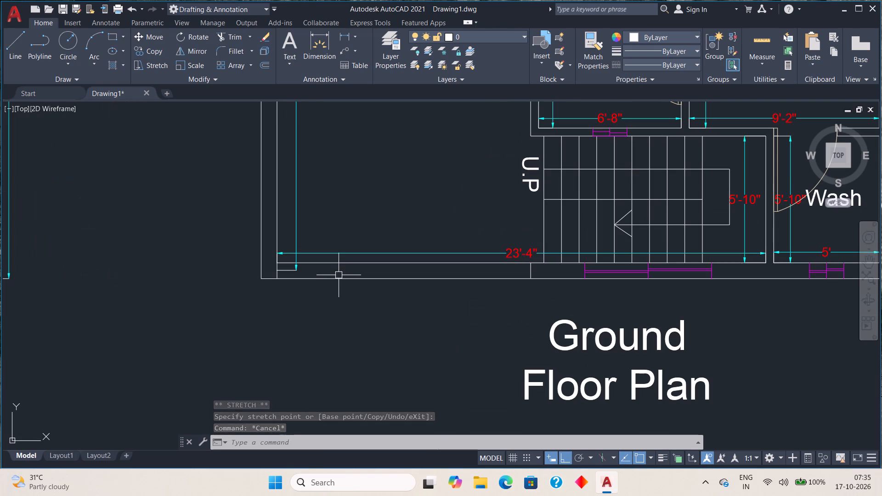
{"action": "key", "text": "Escape"}
{"action": "scroll", "coordinate": [339, 276], "scroll_direction": "down", "scroll_amount": 3}
{"action": "scroll", "coordinate": [383, 265], "scroll_direction": "up", "scroll_amount": 3}
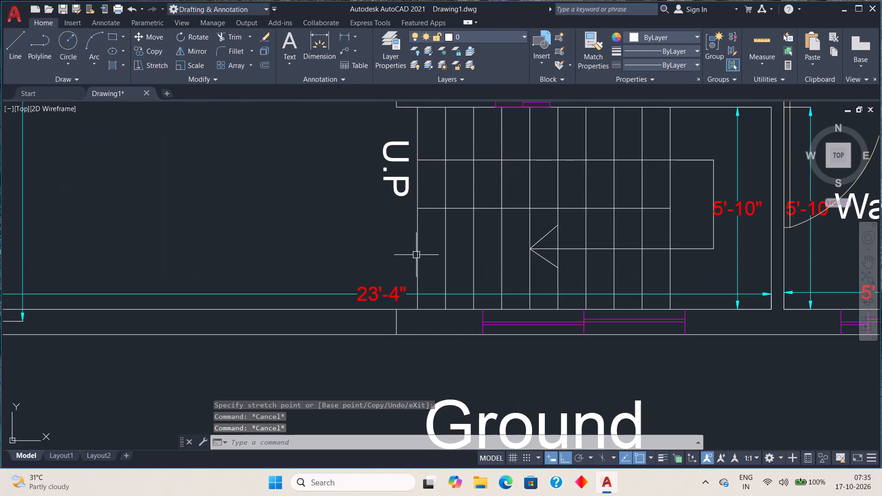
{"action": "scroll", "coordinate": [416, 255], "scroll_direction": "up", "scroll_amount": 2}
{"action": "scroll", "coordinate": [420, 253], "scroll_direction": "down", "scroll_amount": 3}
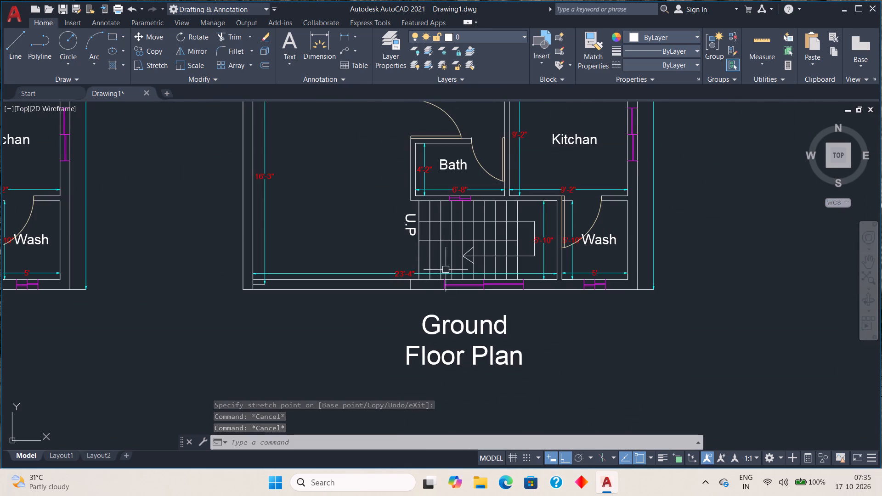
{"action": "scroll", "coordinate": [452, 267], "scroll_direction": "up", "scroll_amount": 1}
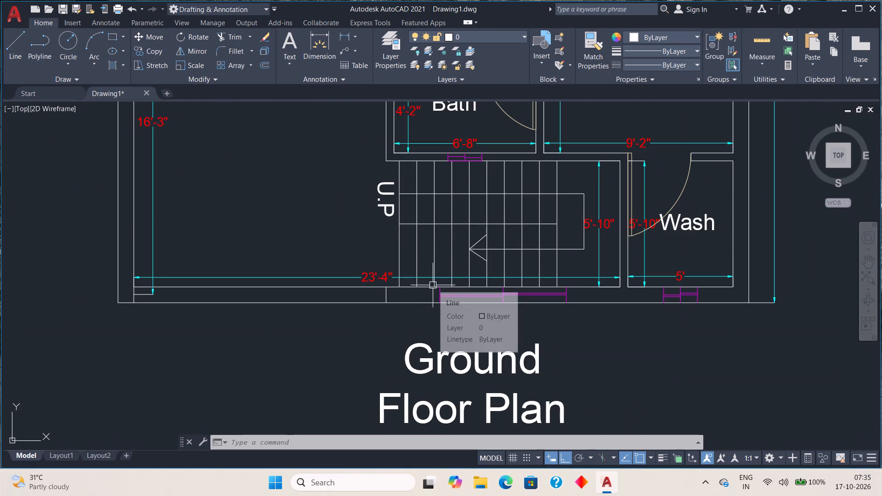
Delete the overall width and overall length dimensions outside the copied plan's top and right walls.
{"action": "scroll", "coordinate": [433, 284], "scroll_direction": "down", "scroll_amount": 2}
{"action": "scroll", "coordinate": [453, 211], "scroll_direction": "down", "scroll_amount": 2}
{"action": "middle_click_drag", "start_coordinate": [443, 235], "coordinate": [434, 266]}
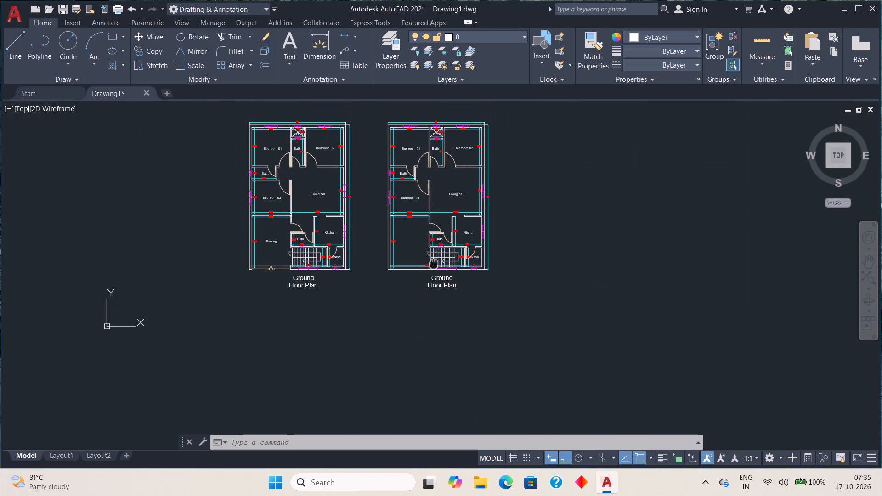
{"action": "middle_click_drag", "start_coordinate": [434, 266], "coordinate": [431, 273]}
{"action": "scroll", "coordinate": [414, 157], "scroll_direction": "up", "scroll_amount": 3}
{"action": "scroll", "coordinate": [409, 160], "scroll_direction": "down", "scroll_amount": 1}
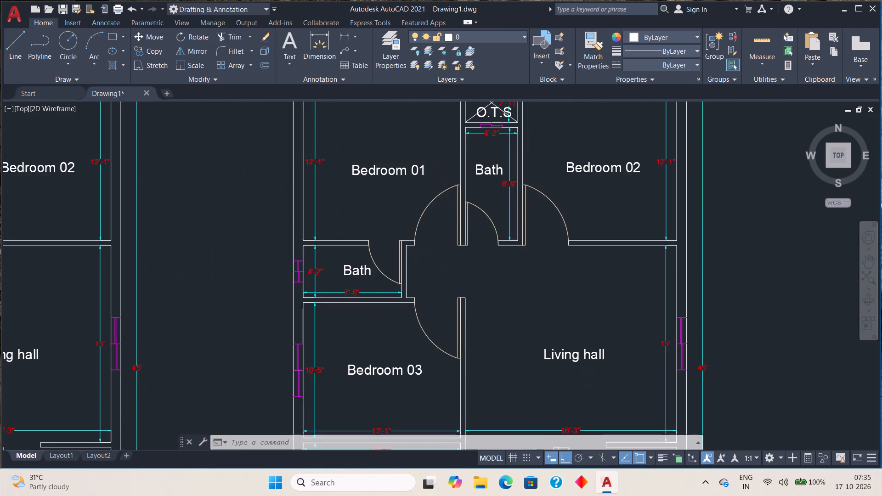
{"action": "middle_click_drag", "start_coordinate": [401, 139], "coordinate": [464, 185]}
{"action": "scroll", "coordinate": [425, 159], "scroll_direction": "up", "scroll_amount": 1}
{"action": "left_click", "coordinate": [418, 136]}
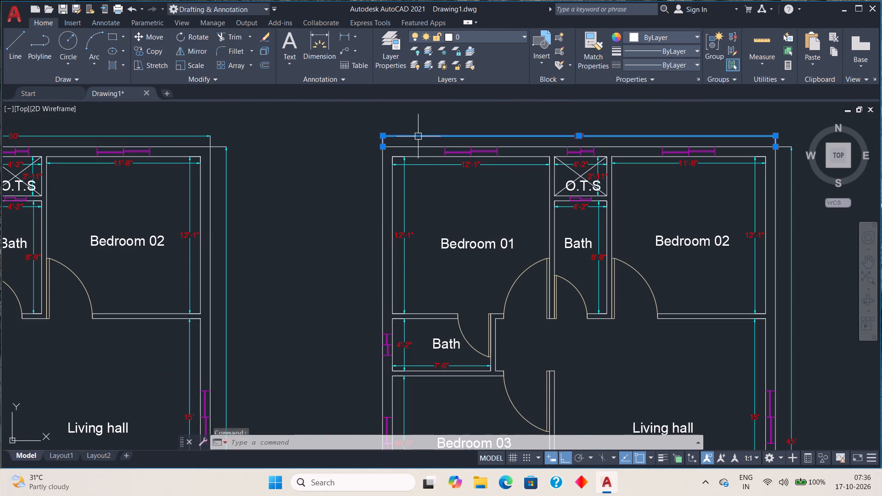
{"action": "left_click", "coordinate": [792, 208]}
{"action": "scroll", "coordinate": [754, 224], "scroll_direction": "down", "scroll_amount": 1}
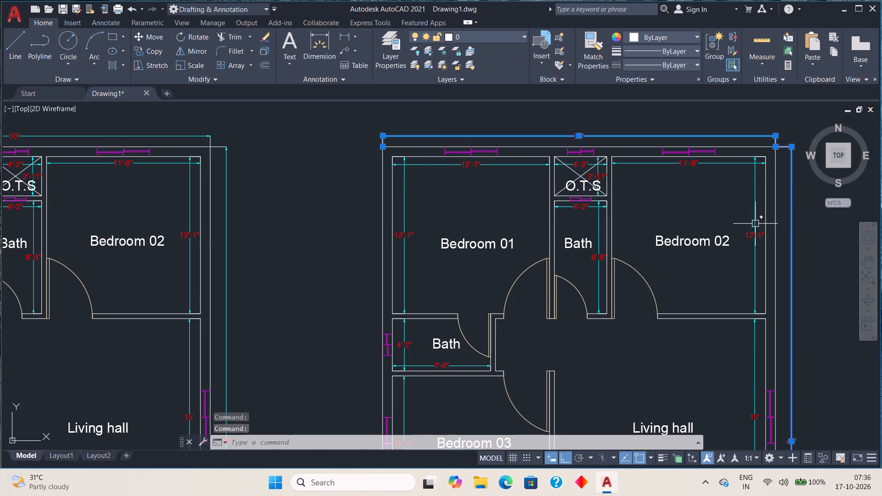
{"action": "middle_click_drag", "start_coordinate": [731, 240], "coordinate": [655, 192]}
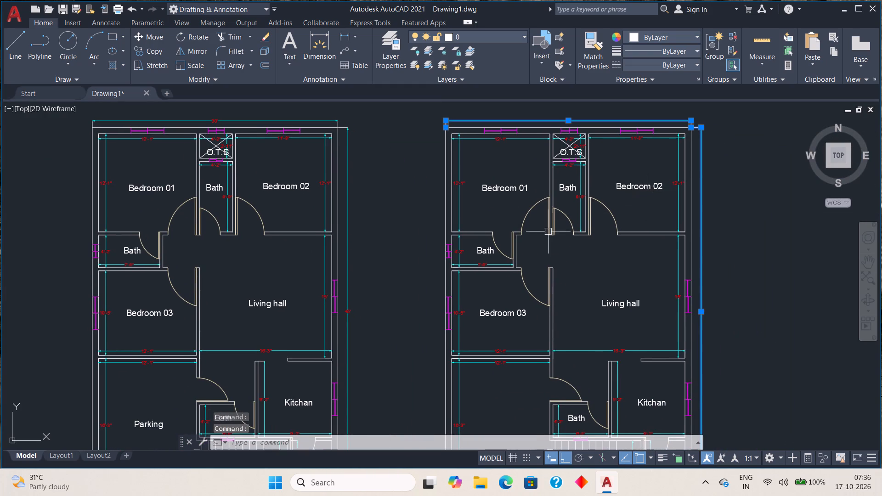
{"action": "key", "text": "Delete"}
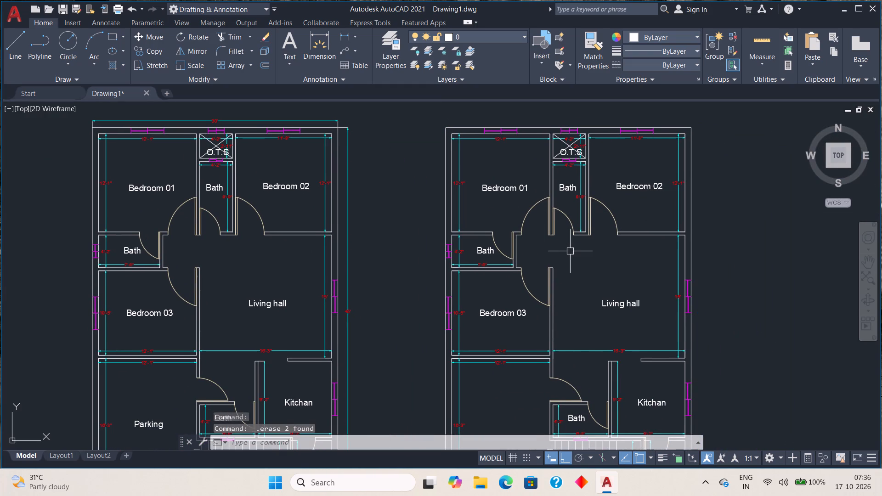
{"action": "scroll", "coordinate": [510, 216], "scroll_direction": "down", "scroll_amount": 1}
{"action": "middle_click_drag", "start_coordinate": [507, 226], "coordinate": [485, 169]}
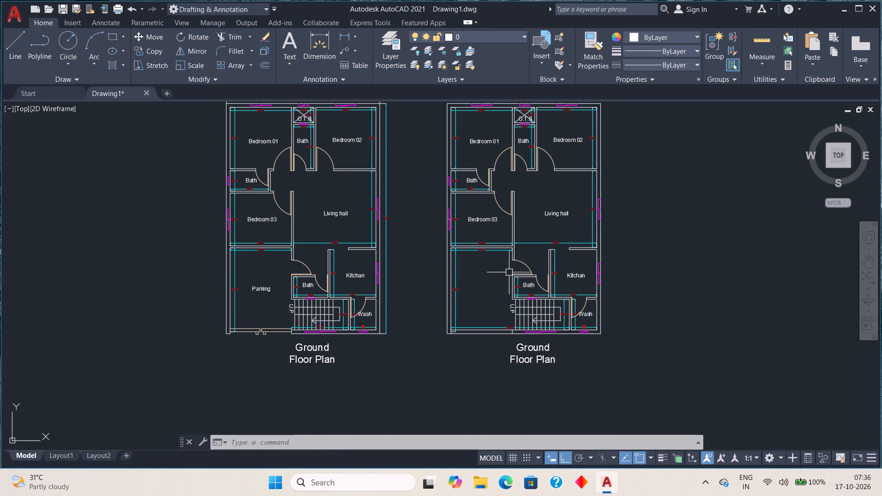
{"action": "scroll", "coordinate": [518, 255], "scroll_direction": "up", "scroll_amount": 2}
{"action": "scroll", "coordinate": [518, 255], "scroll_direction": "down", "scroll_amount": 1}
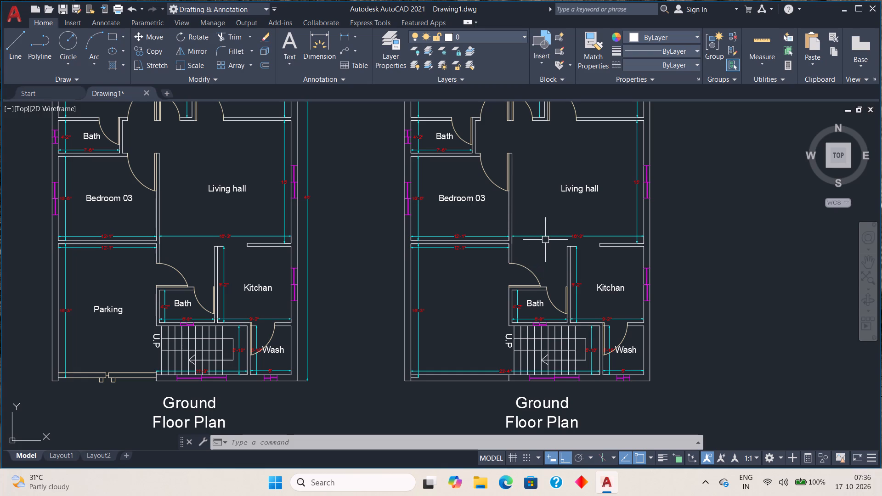
Examine the copied plan's rooms, from the upper bedrooms down to the empty former parking room.
{"action": "scroll", "coordinate": [544, 200], "scroll_direction": "down", "scroll_amount": 1}
{"action": "middle_click_drag", "start_coordinate": [544, 200], "coordinate": [537, 263]}
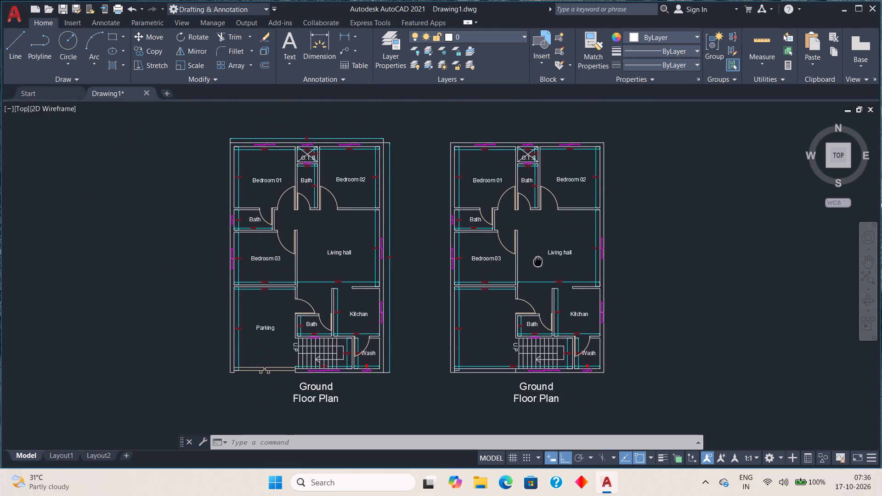
{"action": "middle_click_drag", "start_coordinate": [537, 263], "coordinate": [536, 276]}
{"action": "middle_click_drag", "start_coordinate": [524, 307], "coordinate": [524, 299]}
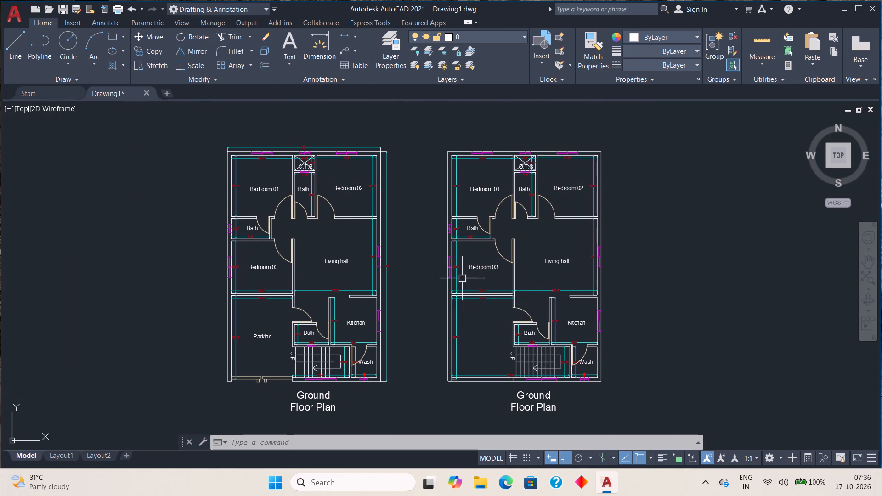
{"action": "scroll", "coordinate": [461, 242], "scroll_direction": "up", "scroll_amount": 2}
{"action": "scroll", "coordinate": [461, 241], "scroll_direction": "down", "scroll_amount": 1}
{"action": "middle_click_drag", "start_coordinate": [487, 198], "coordinate": [477, 266]}
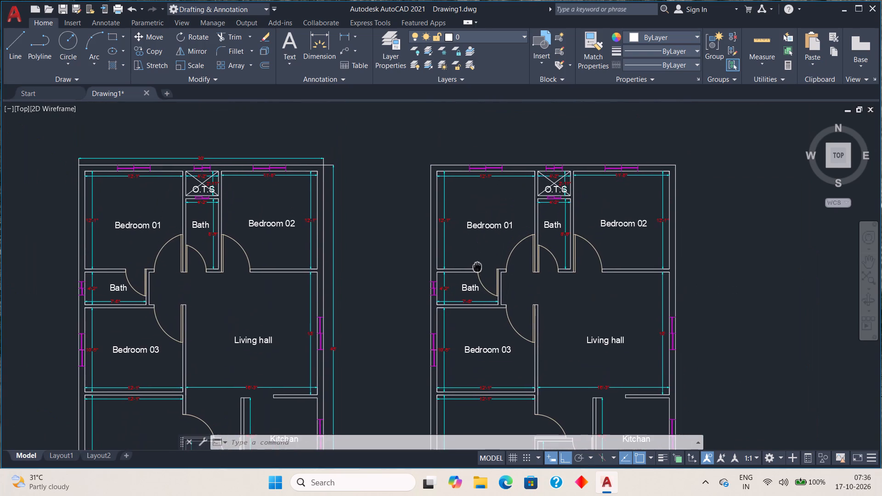
{"action": "middle_click_drag", "start_coordinate": [477, 266], "coordinate": [481, 186]}
{"action": "middle_click_drag", "start_coordinate": [492, 307], "coordinate": [477, 244]}
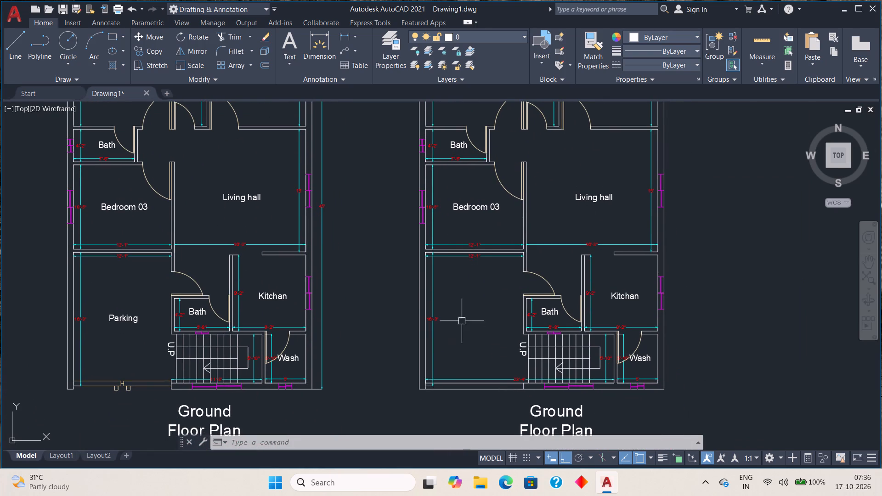
Stretch the lower end of the former parking room's vertical dimension to the front wall's inner line at the left corner.
{"action": "scroll", "coordinate": [473, 349], "scroll_direction": "up", "scroll_amount": 1}
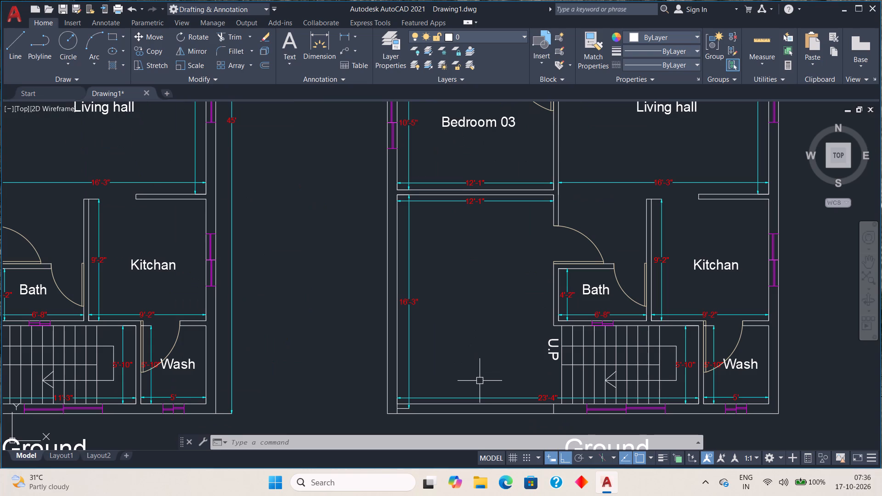
{"action": "middle_click_drag", "start_coordinate": [475, 370], "coordinate": [475, 322]}
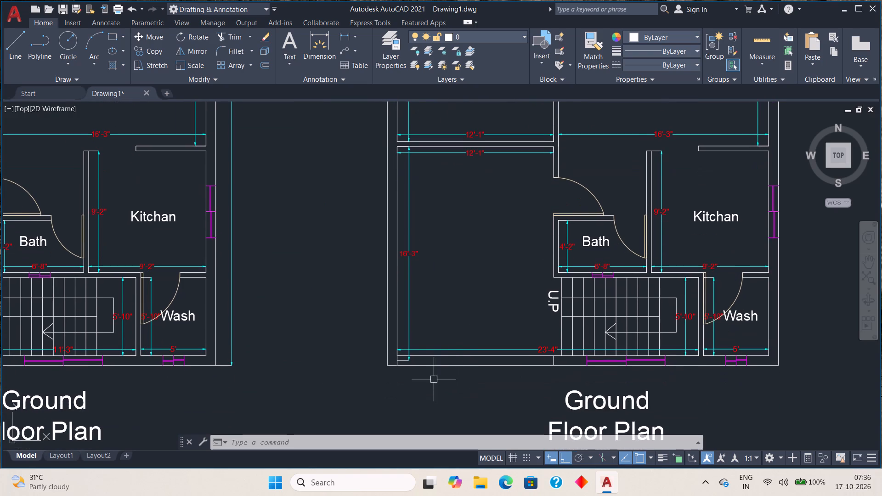
{"action": "scroll", "coordinate": [421, 365], "scroll_direction": "up", "scroll_amount": 3}
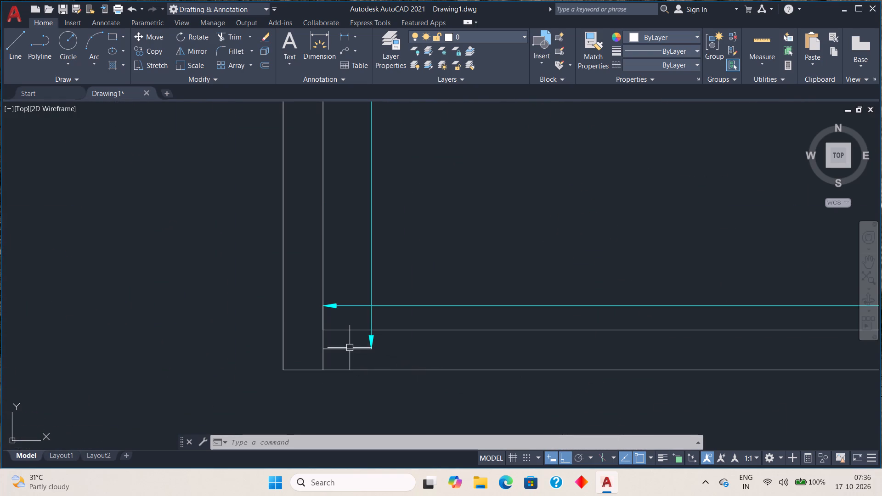
{"action": "left_click", "coordinate": [350, 348]}
{"action": "left_click", "coordinate": [370, 349]}
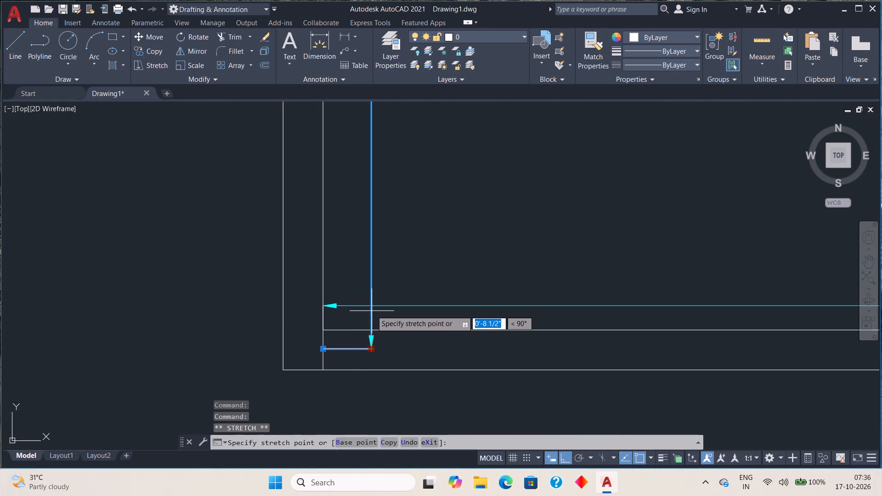
{"action": "left_click", "coordinate": [371, 292]}
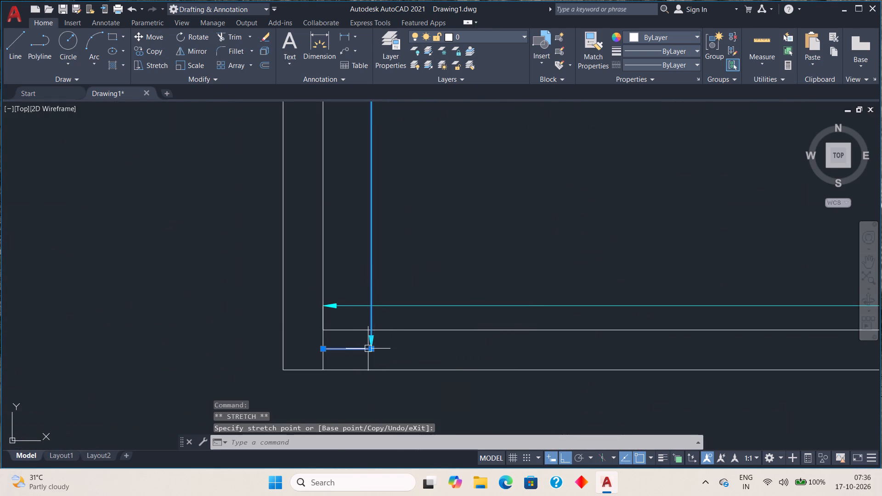
{"action": "left_click", "coordinate": [322, 348]}
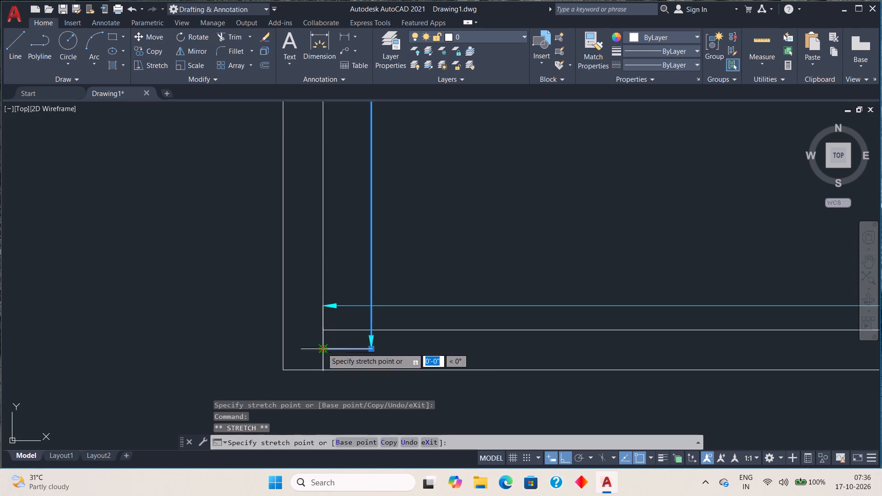
{"action": "left_click", "coordinate": [324, 287]}
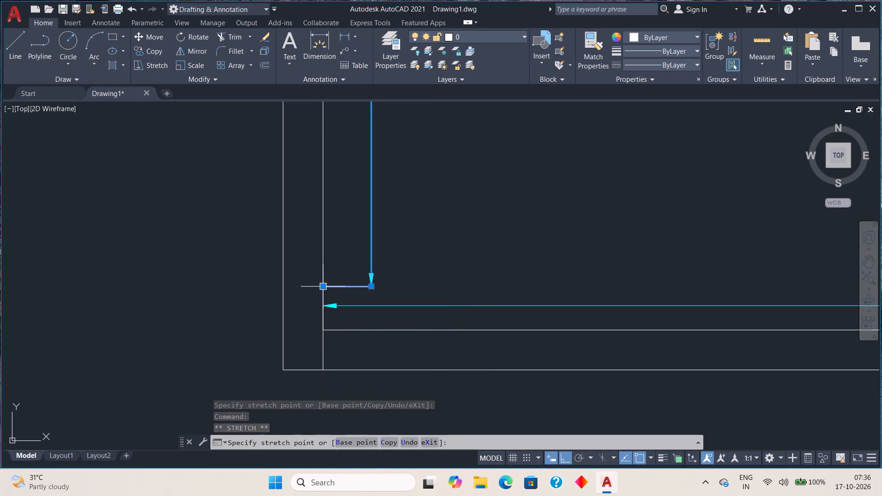
{"action": "scroll", "coordinate": [503, 291], "scroll_direction": "down", "scroll_amount": 4}
{"action": "scroll", "coordinate": [481, 309], "scroll_direction": "up", "scroll_amount": 3}
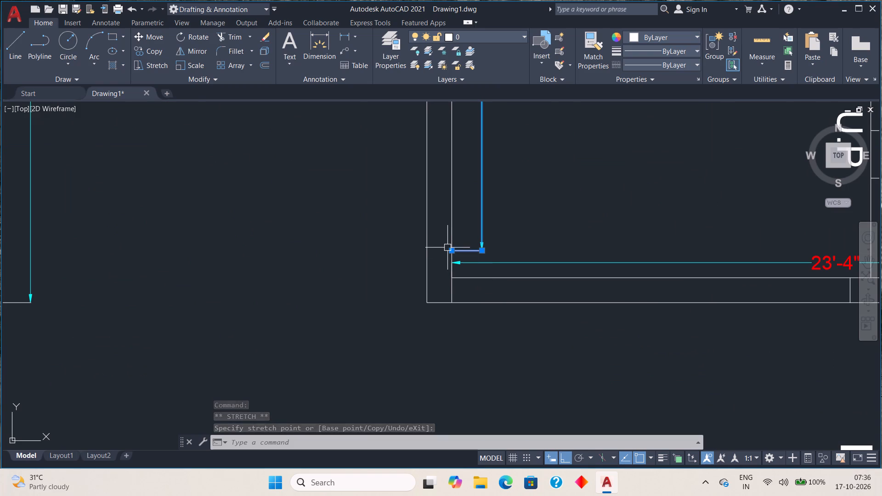
{"action": "left_click", "coordinate": [451, 251]}
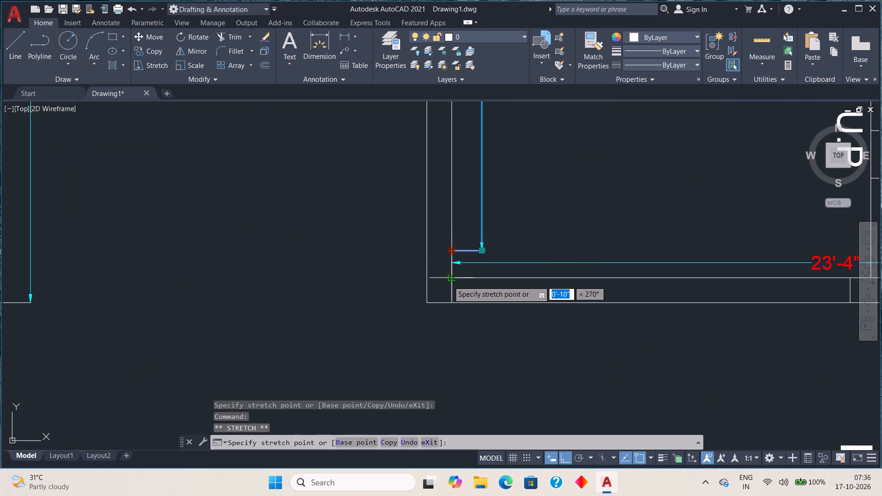
{"action": "left_click", "coordinate": [450, 281]}
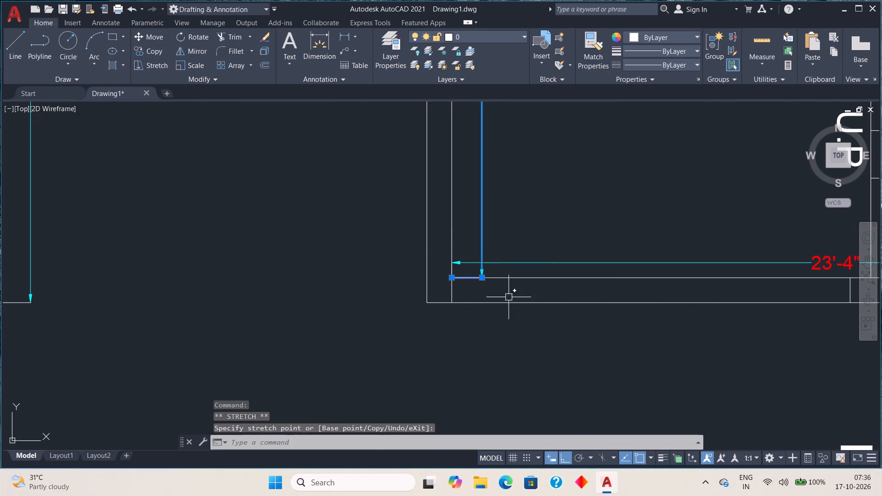
{"action": "key", "text": "Escape"}
Copy the "Bath" label beside the staircase horizontally into the middle of the former parking room.
{"action": "scroll", "coordinate": [511, 263], "scroll_direction": "down", "scroll_amount": 2}
{"action": "middle_click_drag", "start_coordinate": [535, 230], "coordinate": [448, 283]}
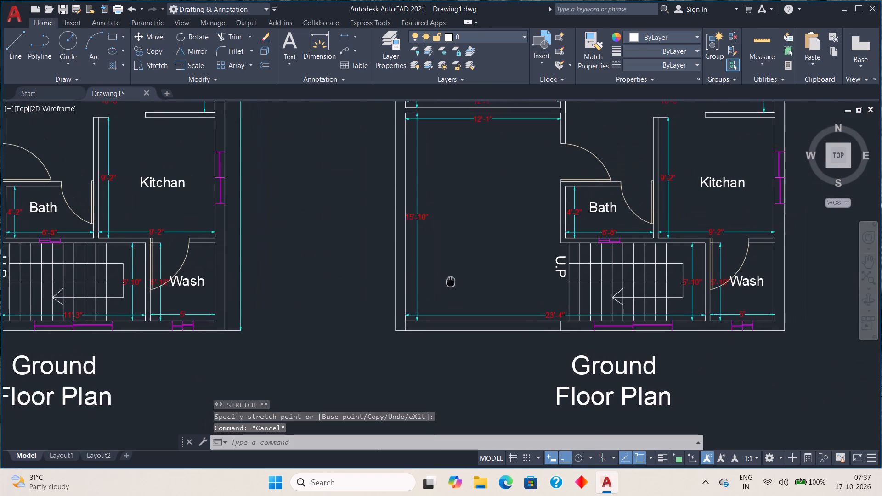
{"action": "middle_click_drag", "start_coordinate": [448, 283], "coordinate": [433, 292]}
{"action": "middle_click_drag", "start_coordinate": [438, 265], "coordinate": [431, 281]}
{"action": "middle_click_drag", "start_coordinate": [435, 278], "coordinate": [408, 298]}
{"action": "middle_click_drag", "start_coordinate": [456, 276], "coordinate": [440, 291]}
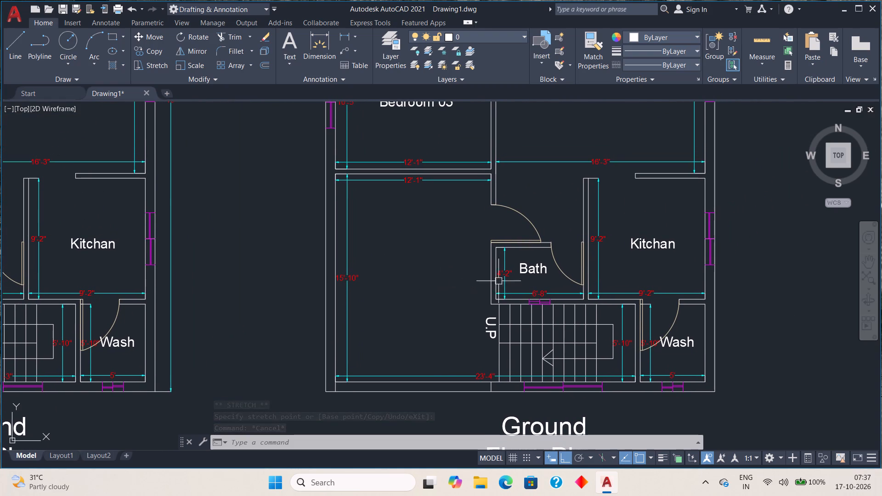
{"action": "left_click", "coordinate": [529, 271]}
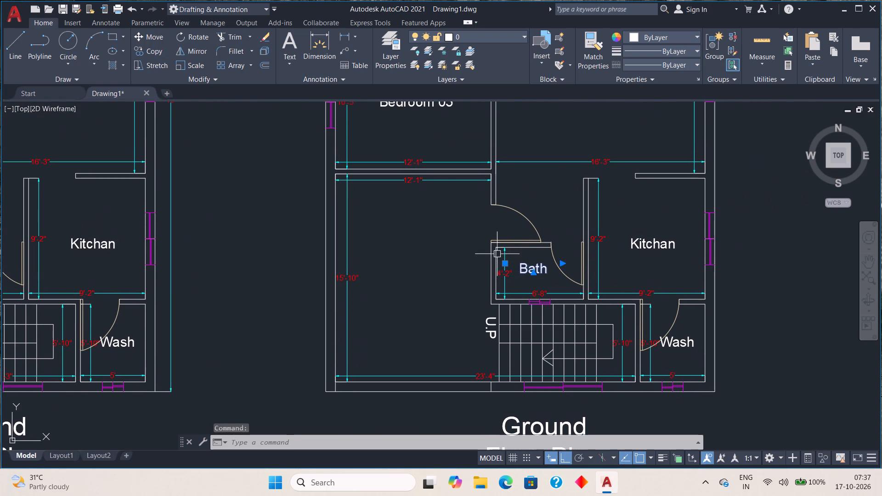
{"action": "left_click", "coordinate": [159, 49]}
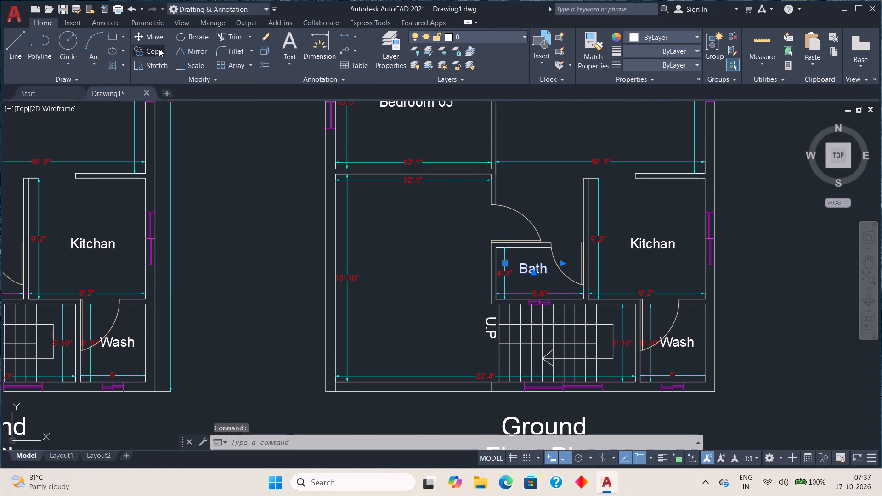
{"action": "left_click", "coordinate": [529, 265]}
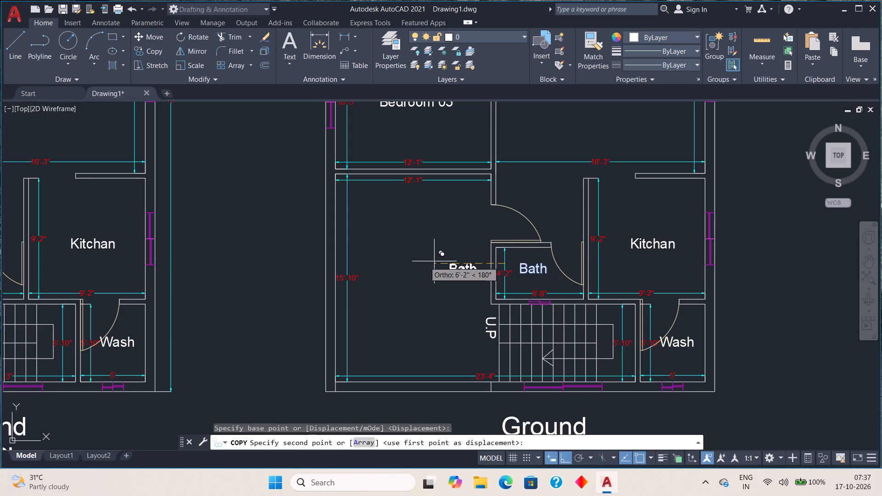
{"action": "left_click", "coordinate": [390, 265]}
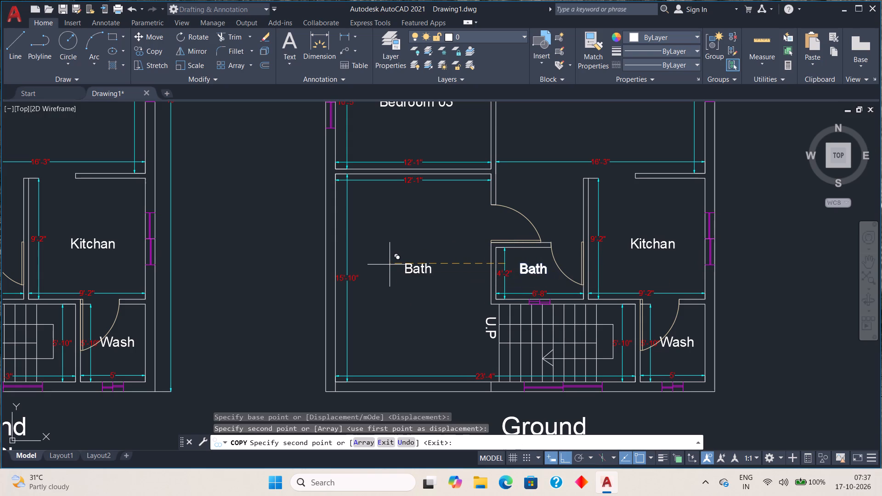
{"action": "key", "text": "Escape"}
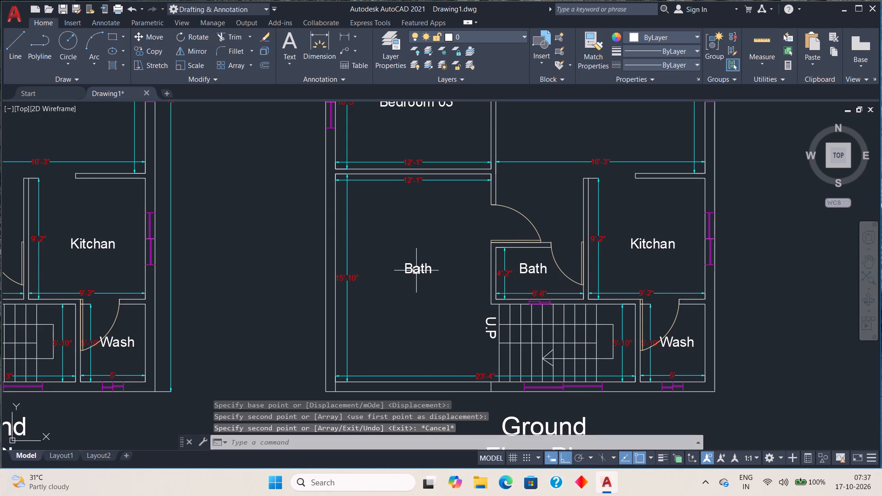
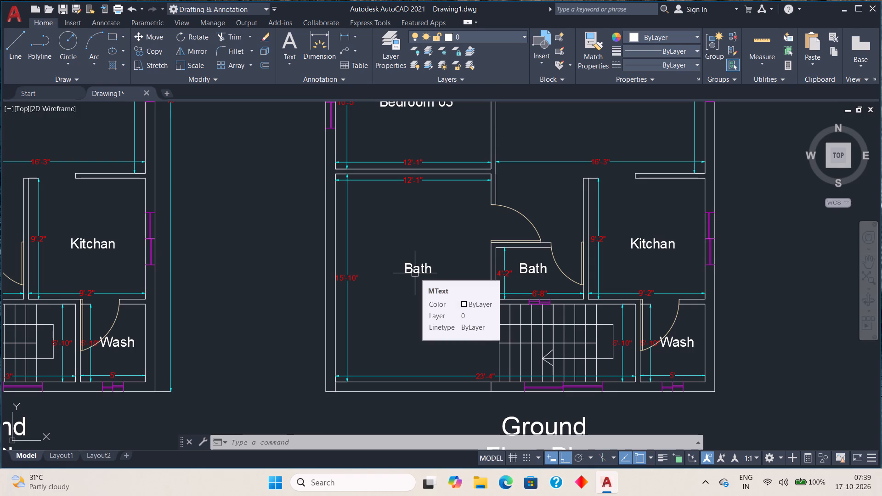
Change the copied "Bath" label in the former parking room to "F.B".
{"action": "scroll", "coordinate": [356, 273], "scroll_direction": "down", "scroll_amount": 1}
{"action": "scroll", "coordinate": [392, 278], "scroll_direction": "up", "scroll_amount": 3}
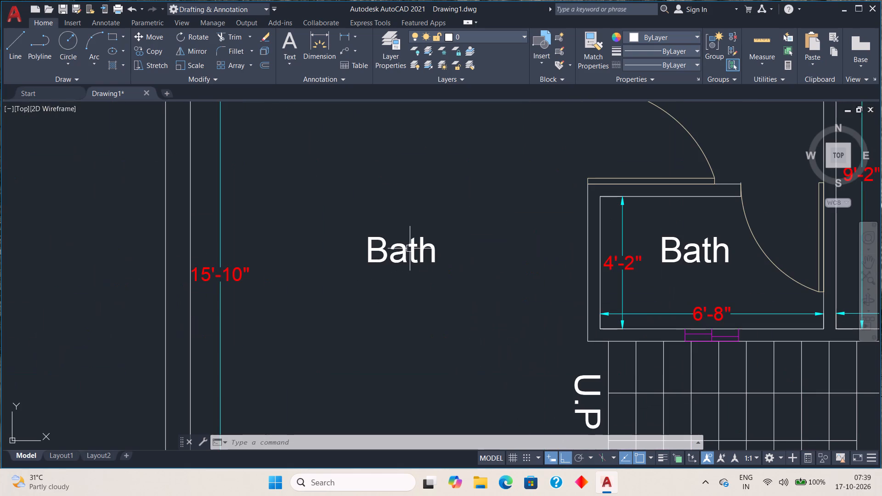
{"action": "double_click", "coordinate": [409, 249]}
{"action": "left_click", "coordinate": [443, 253]}
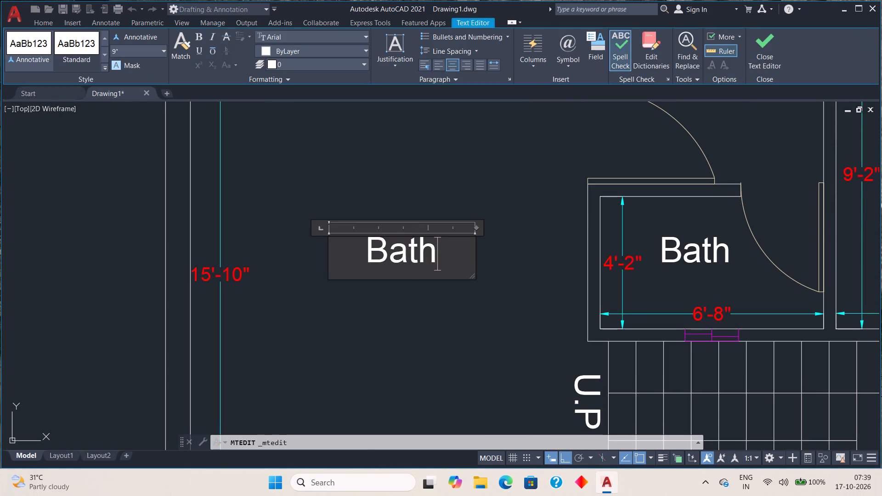
{"action": "key", "text": "BackSpace"}
{"action": "key", "text": "BackSpace"}
{"action": "key", "text": "BackSpace"}
{"action": "key", "text": "BackSpace"}
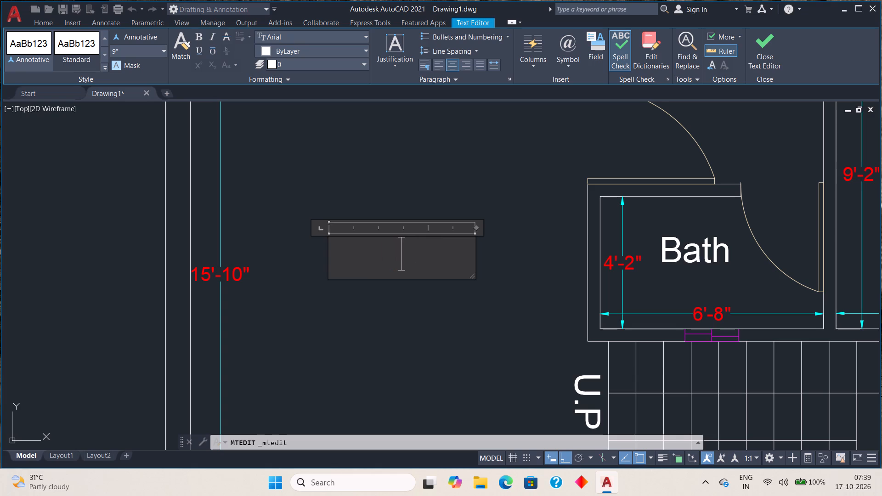
{"action": "key", "text": "f"}
{"action": "key", "text": "period"}
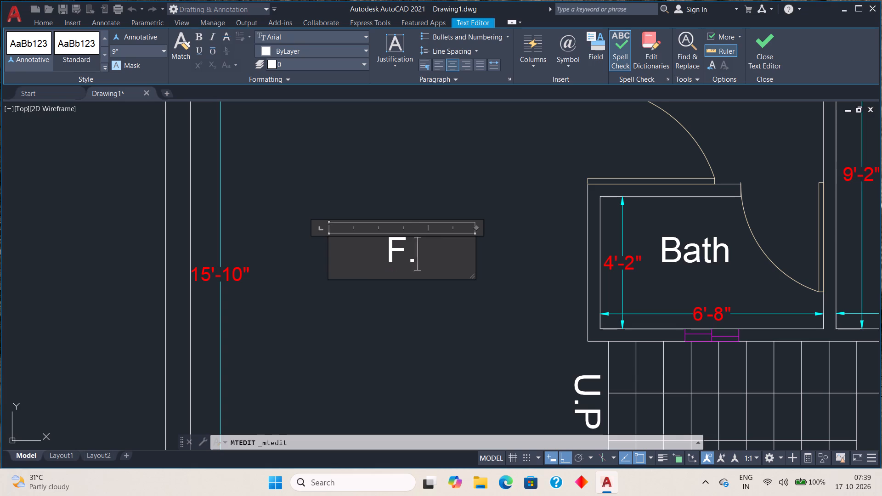
{"action": "key", "text": "b"}
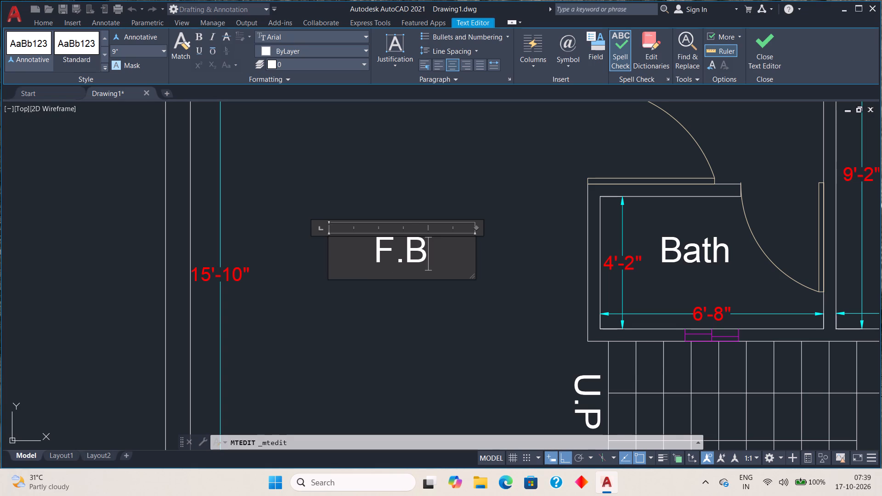
{"action": "left_click", "coordinate": [424, 339]}
Replace the copied plan's "Ground Floor Plan" title with "First floor".
{"action": "scroll", "coordinate": [497, 276], "scroll_direction": "down", "scroll_amount": 3}
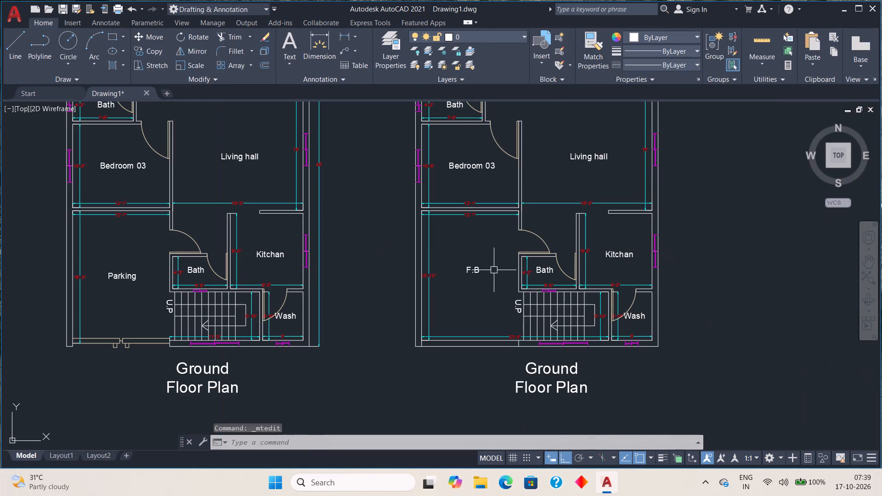
{"action": "middle_click_drag", "start_coordinate": [488, 282], "coordinate": [445, 165]}
{"action": "scroll", "coordinate": [509, 269], "scroll_direction": "up", "scroll_amount": 1}
{"action": "double_click", "coordinate": [528, 244]}
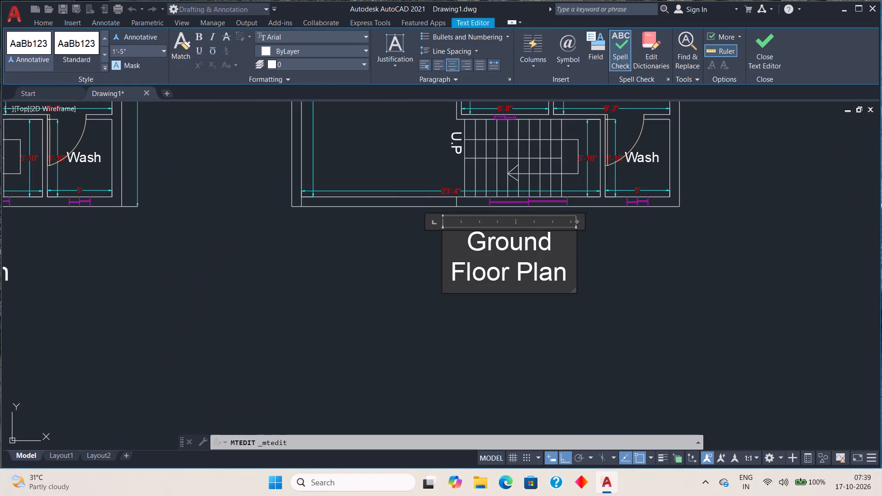
{"action": "left_click", "coordinate": [567, 274]}
{"action": "key", "text": "BackSpace"}
{"action": "key", "text": "BackSpace"}
{"action": "key", "text": "BackSpace"}
{"action": "key", "text": "BackSpace"}
{"action": "key", "text": "BackSpace"}
{"action": "key", "text": "BackSpace"}
{"action": "key", "text": "BackSpace"}
{"action": "key", "text": "BackSpace"}
{"action": "key", "text": "BackSpace"}
{"action": "key", "text": "BackSpace"}
{"action": "key", "text": "BackSpace"}
{"action": "key", "text": "BackSpace"}
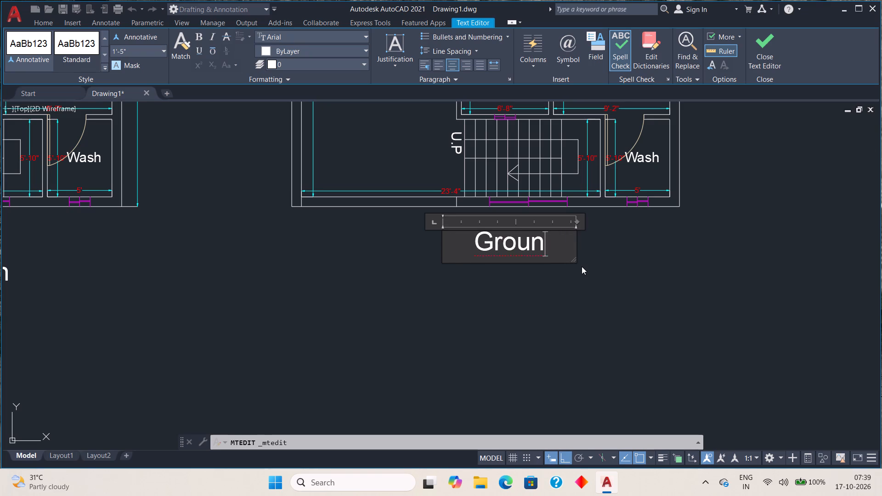
{"action": "key", "text": "BackSpace"}
{"action": "key", "text": "BackSpace"}
{"action": "key", "text": "BackSpace"}
{"action": "key", "text": "BackSpace"}
{"action": "key", "text": "BackSpace"}
{"action": "key", "text": "f"}
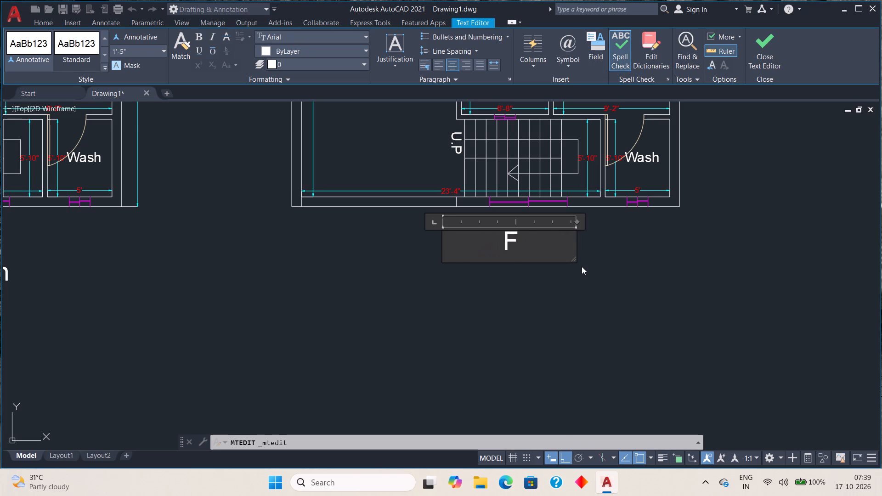
{"action": "type", "text": "irst"}
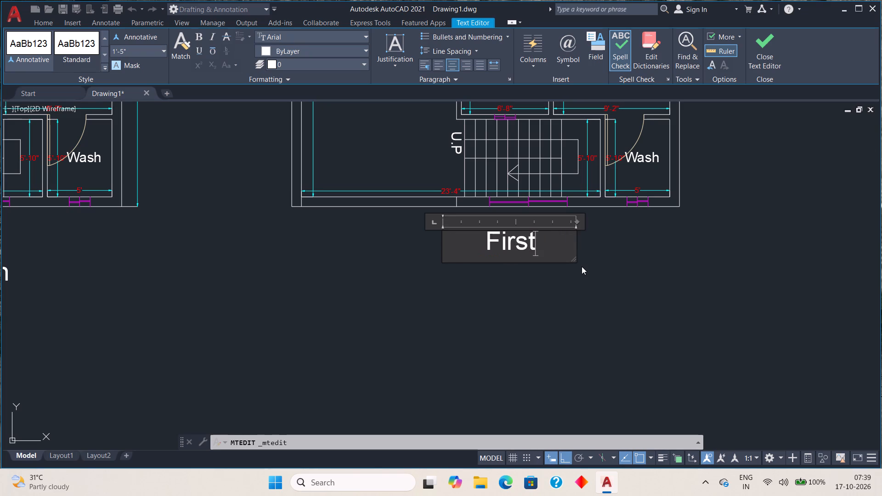
{"action": "key", "text": "space"}
{"action": "type", "text": "floor"}
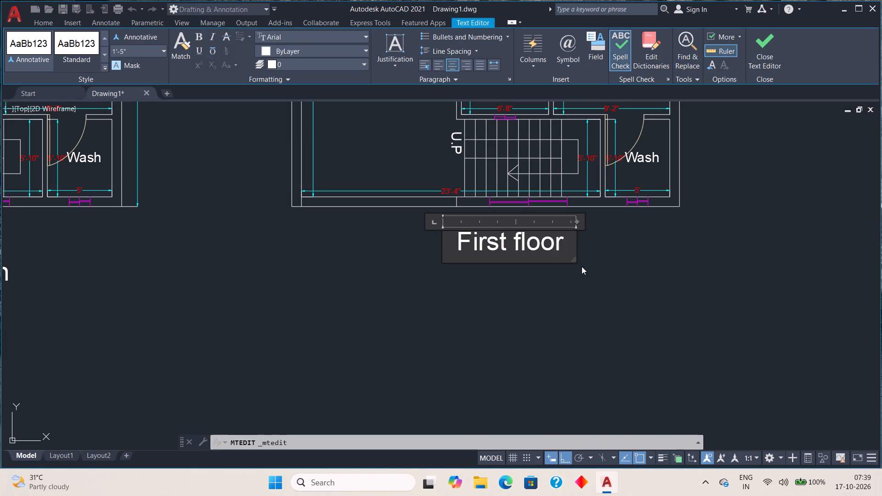
{"action": "left_click", "coordinate": [605, 277]}
Shorten the original plan's title to "Ground Floor", removing the word "Plan".
{"action": "scroll", "coordinate": [603, 277], "scroll_direction": "down", "scroll_amount": 3}
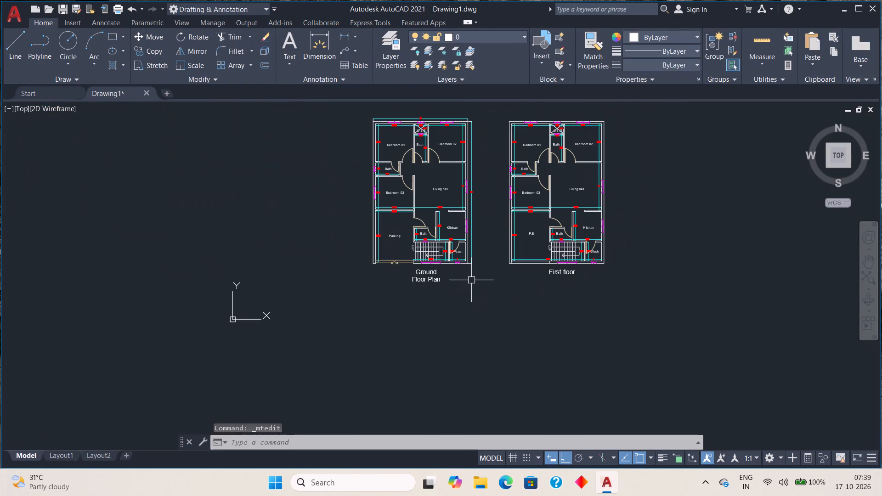
{"action": "middle_click_drag", "start_coordinate": [476, 254], "coordinate": [469, 276]}
{"action": "scroll", "coordinate": [438, 300], "scroll_direction": "up", "scroll_amount": 3}
{"action": "scroll", "coordinate": [444, 296], "scroll_direction": "down", "scroll_amount": 2}
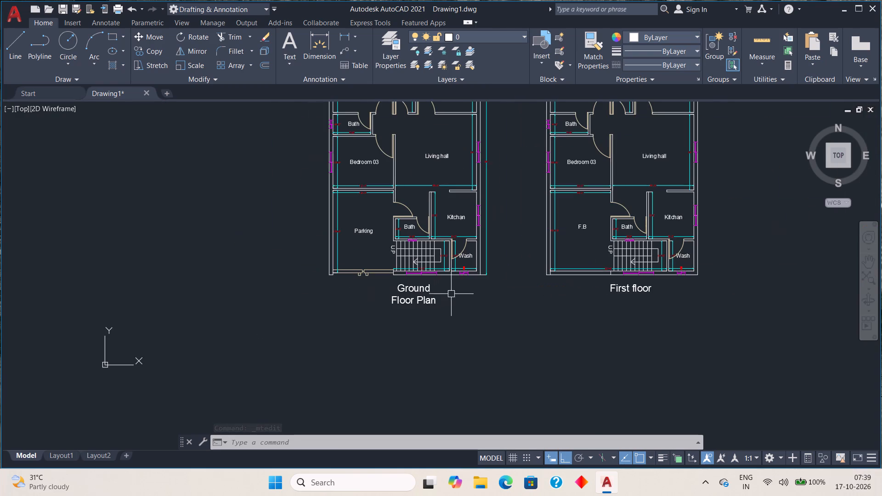
{"action": "middle_click_drag", "start_coordinate": [464, 304], "coordinate": [459, 275]}
{"action": "scroll", "coordinate": [443, 273], "scroll_direction": "up", "scroll_amount": 2}
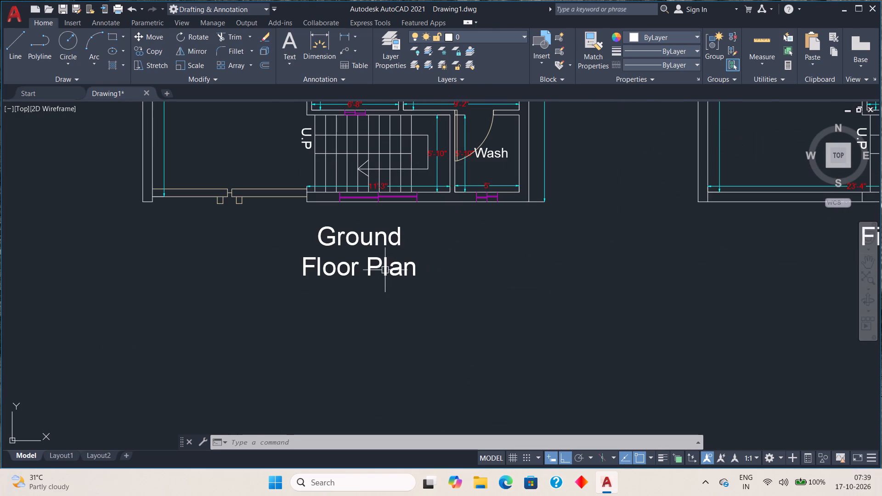
{"action": "double_click", "coordinate": [385, 270]}
{"action": "left_click", "coordinate": [421, 265]}
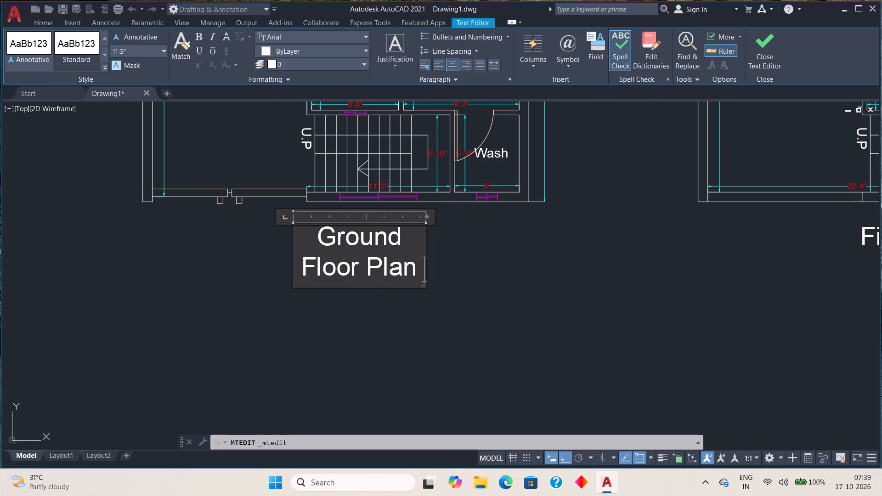
{"action": "key", "text": "BackSpace"}
{"action": "key", "text": "BackSpace"}
{"action": "key", "text": "BackSpace"}
{"action": "key", "text": "BackSpace"}
{"action": "key", "text": "BackSpace"}
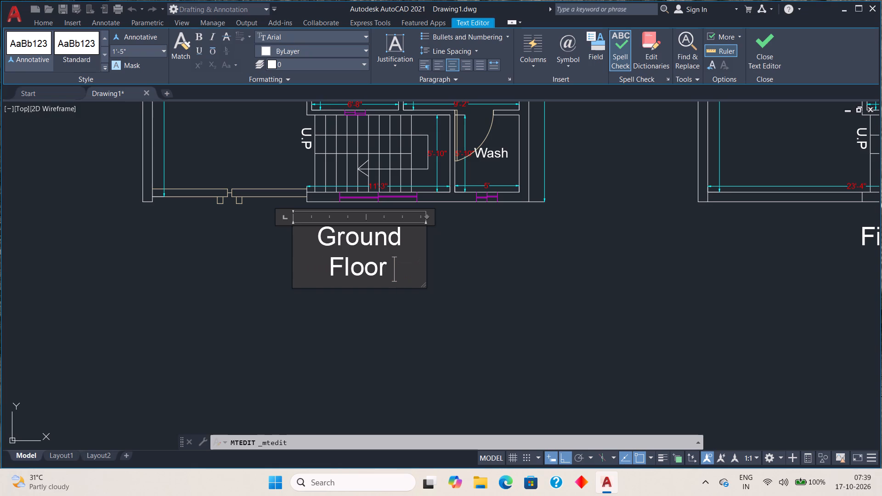
{"action": "key", "text": "BackSpace"}
{"action": "key", "text": "BackSpace"}
{"action": "key", "text": "BackSpace"}
{"action": "key", "text": "BackSpace"}
{"action": "key", "text": "BackSpace"}
{"action": "key", "text": "BackSpace"}
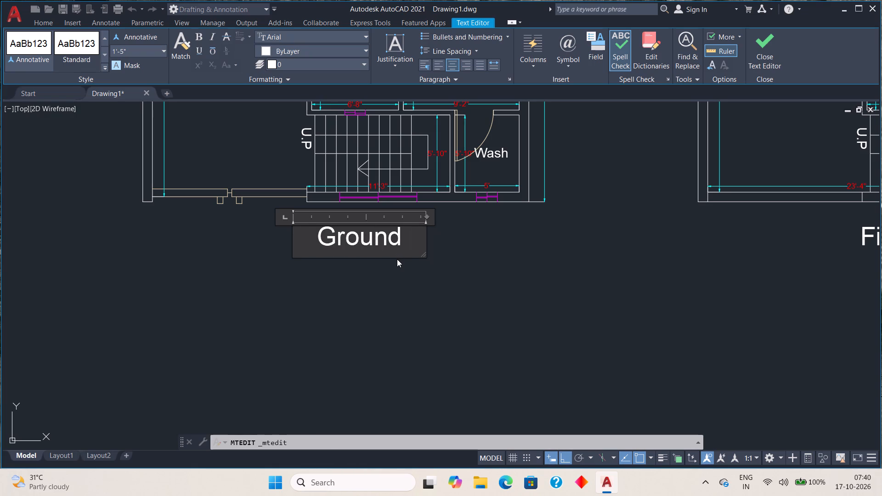
{"action": "key", "text": "f"}
{"action": "type", "text": "lo"}
{"action": "key", "text": "o"}
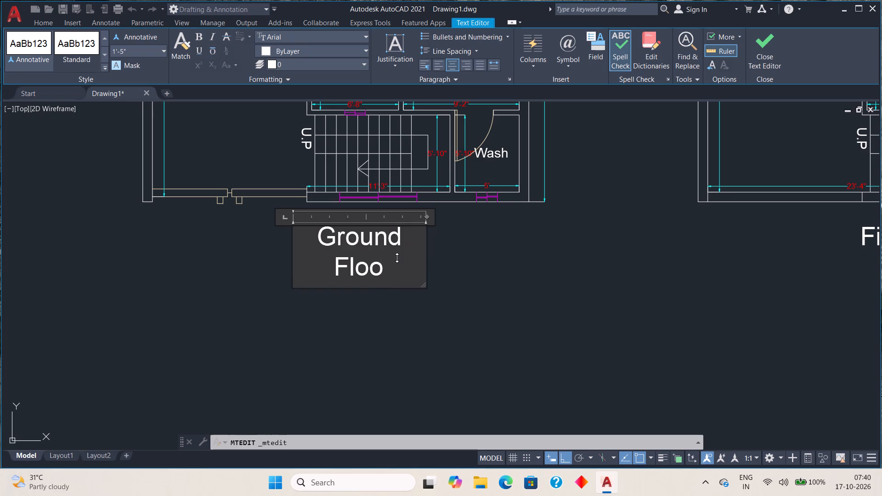
{"action": "key", "text": "r"}
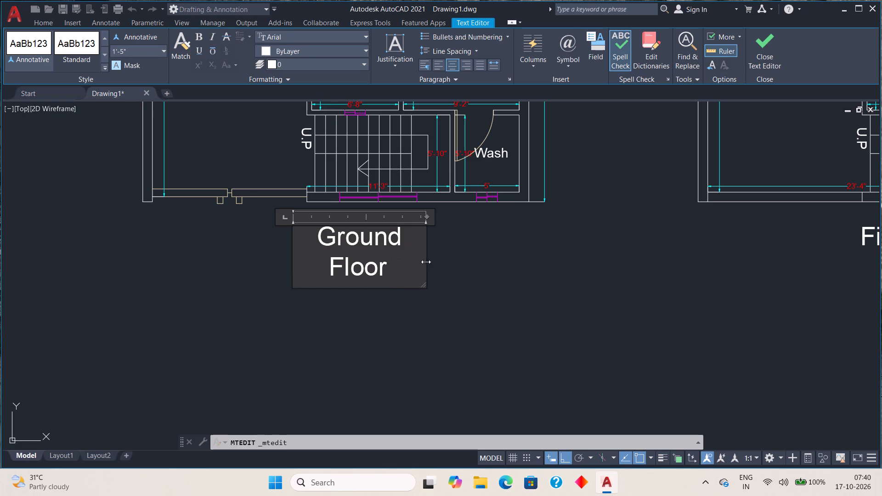
{"action": "left_click", "coordinate": [475, 263]}
Widen the "Ground Floor" title's text frame so both words fit on one line.
{"action": "double_click", "coordinate": [374, 265]}
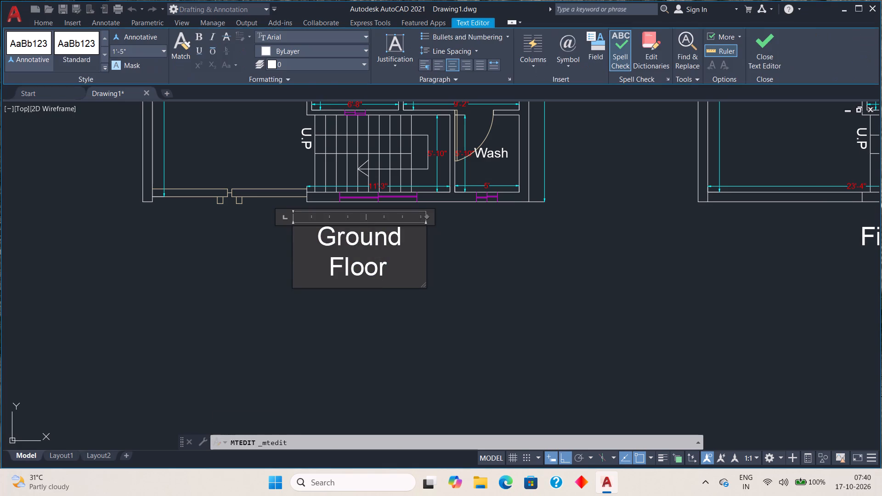
{"action": "left_click", "coordinate": [426, 248]}
{"action": "left_click_drag", "start_coordinate": [427, 248], "coordinate": [449, 249]}
{"action": "double_click", "coordinate": [363, 247]}
{"action": "left_click_drag", "start_coordinate": [425, 250], "coordinate": [427, 250]}
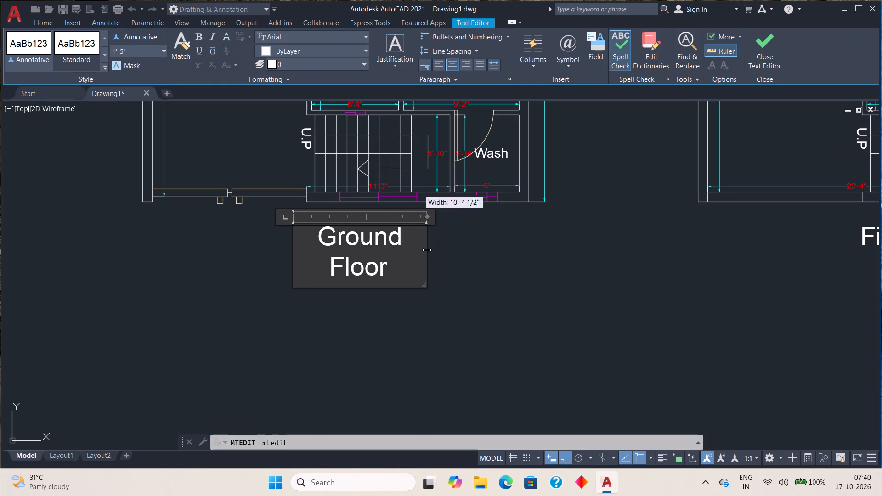
{"action": "left_click_drag", "start_coordinate": [427, 250], "coordinate": [460, 249]}
{"action": "left_click", "coordinate": [435, 285]}
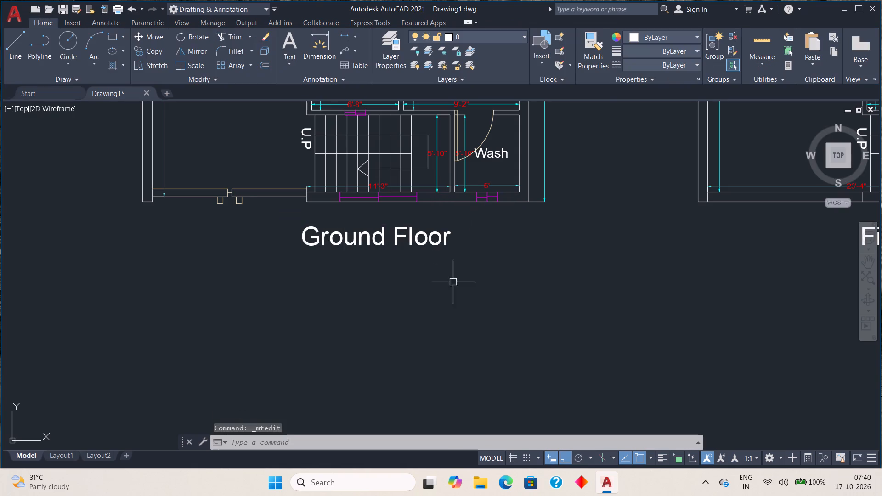
Move the "Ground Floor" title horizontally toward the parking side so it sits roughly centred beneath the original plan.
{"action": "scroll", "coordinate": [487, 265], "scroll_direction": "down", "scroll_amount": 2}
{"action": "middle_click_drag", "start_coordinate": [483, 274], "coordinate": [388, 311]}
{"action": "scroll", "coordinate": [363, 293], "scroll_direction": "up", "scroll_amount": 1}
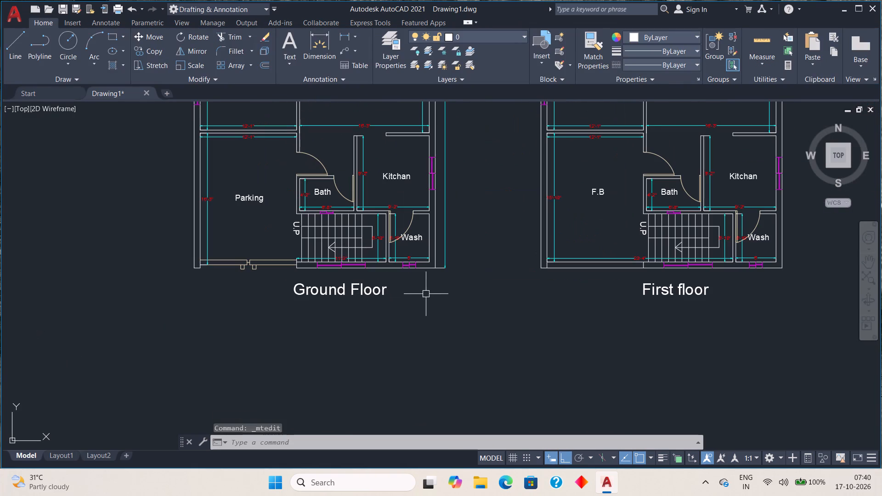
{"action": "middle_click_drag", "start_coordinate": [458, 291], "coordinate": [322, 320]}
{"action": "middle_click_drag", "start_coordinate": [314, 324], "coordinate": [458, 318]}
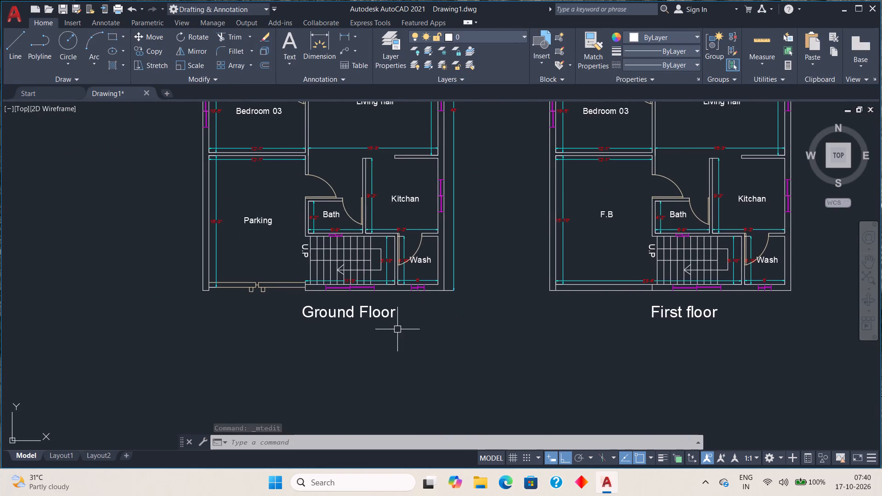
{"action": "scroll", "coordinate": [397, 329], "scroll_direction": "up", "scroll_amount": 1}
{"action": "middle_click_drag", "start_coordinate": [391, 334], "coordinate": [472, 332]}
{"action": "left_click", "coordinate": [401, 303]}
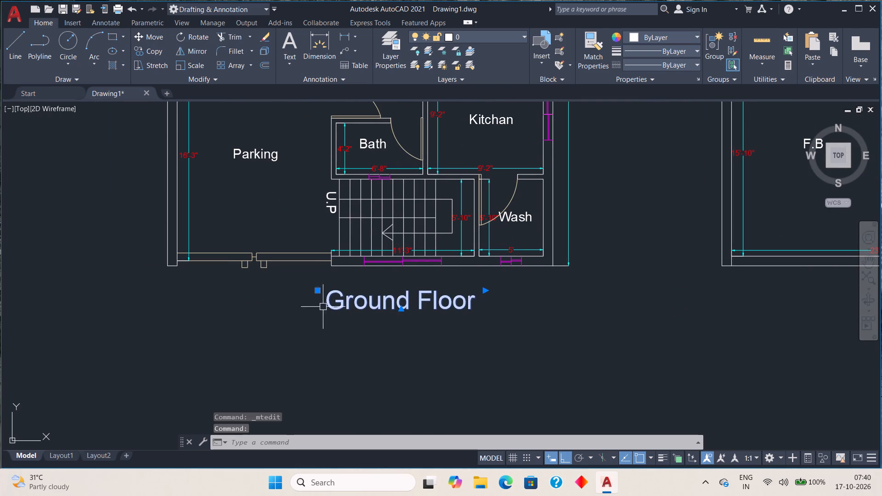
{"action": "left_click", "coordinate": [317, 291]}
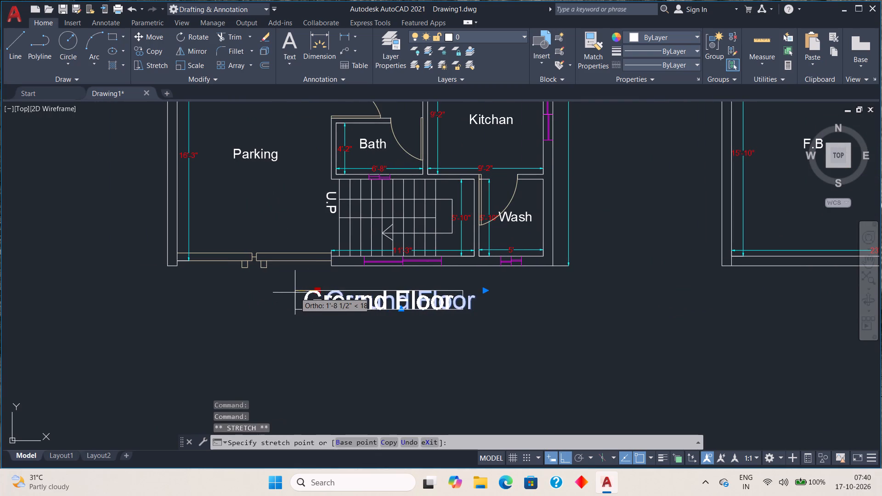
{"action": "left_click", "coordinate": [286, 292]}
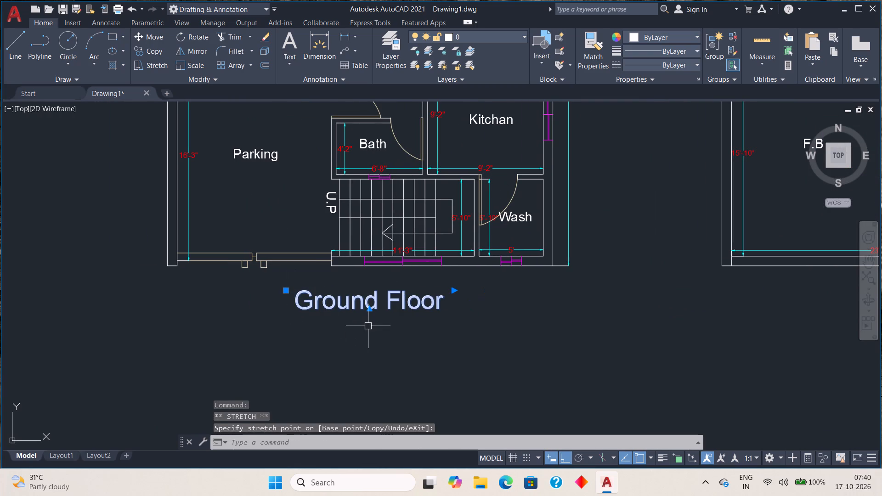
{"action": "key", "text": "Escape"}
Move the "First floor" title horizontally about 2'-0" toward the F.B side so it sits roughly centred beneath the copied plan.
{"action": "scroll", "coordinate": [489, 306], "scroll_direction": "down", "scroll_amount": 2}
{"action": "middle_click_drag", "start_coordinate": [528, 320], "coordinate": [198, 322]}
{"action": "scroll", "coordinate": [336, 317], "scroll_direction": "up", "scroll_amount": 2}
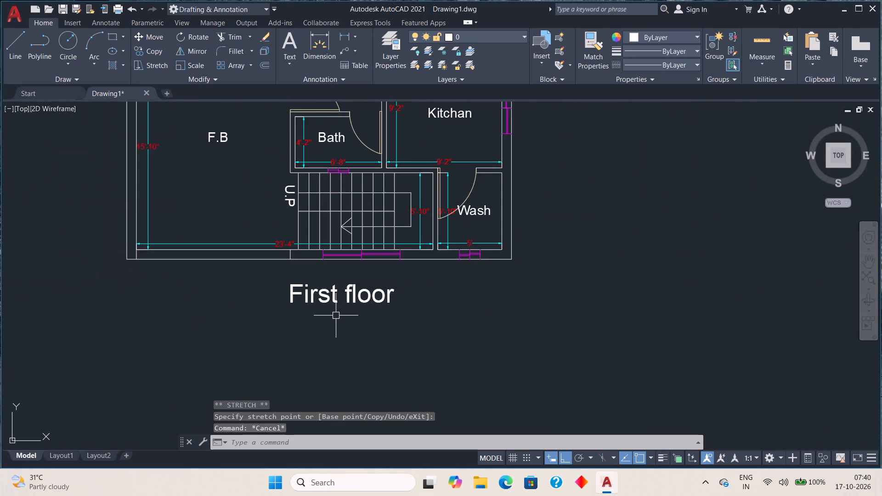
{"action": "middle_click_drag", "start_coordinate": [336, 316], "coordinate": [407, 327]}
{"action": "left_click", "coordinate": [395, 314]}
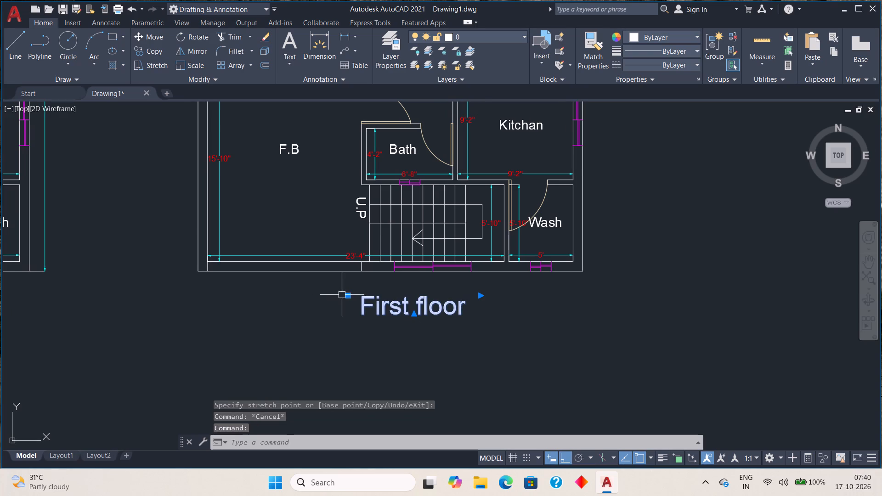
{"action": "left_click", "coordinate": [346, 295]}
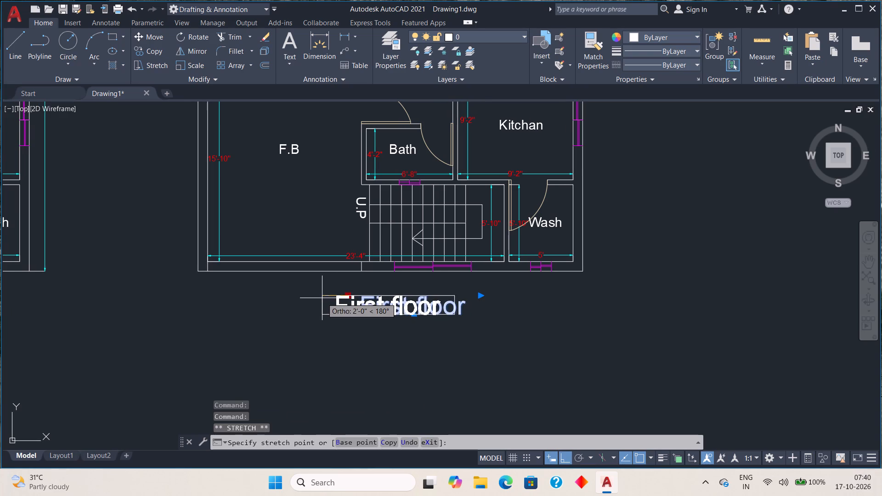
{"action": "left_click", "coordinate": [322, 298]}
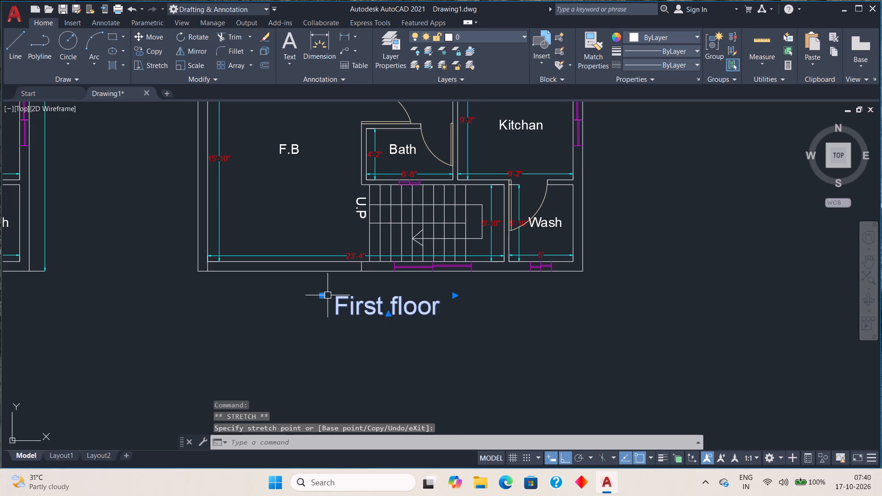
Move the "First floor" title straight up a few inches, closer to the plan's bottom wall.
{"action": "left_click", "coordinate": [325, 292]}
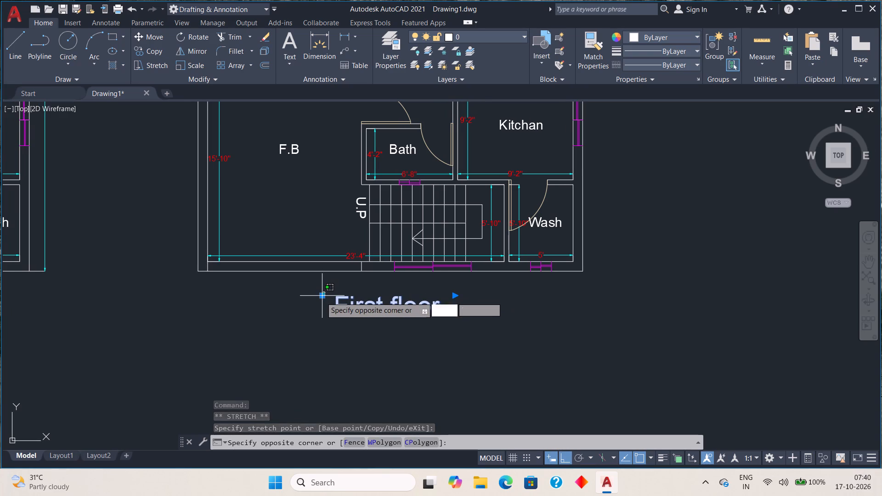
{"action": "left_click", "coordinate": [321, 297]}
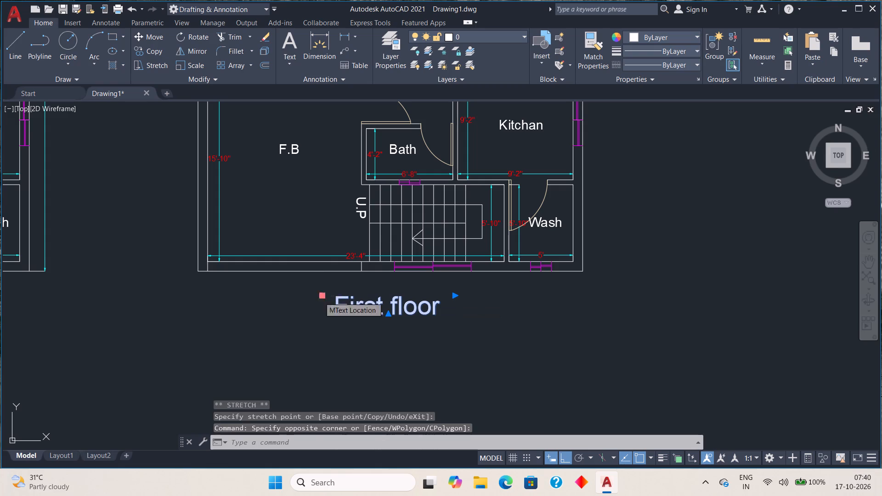
{"action": "left_click", "coordinate": [319, 297]}
{"action": "scroll", "coordinate": [318, 293], "scroll_direction": "up", "scroll_amount": 3}
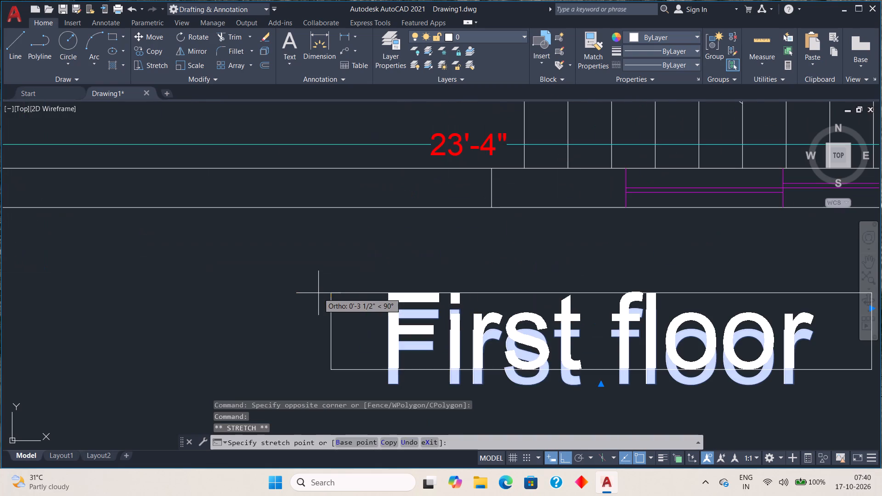
{"action": "left_click", "coordinate": [322, 277]}
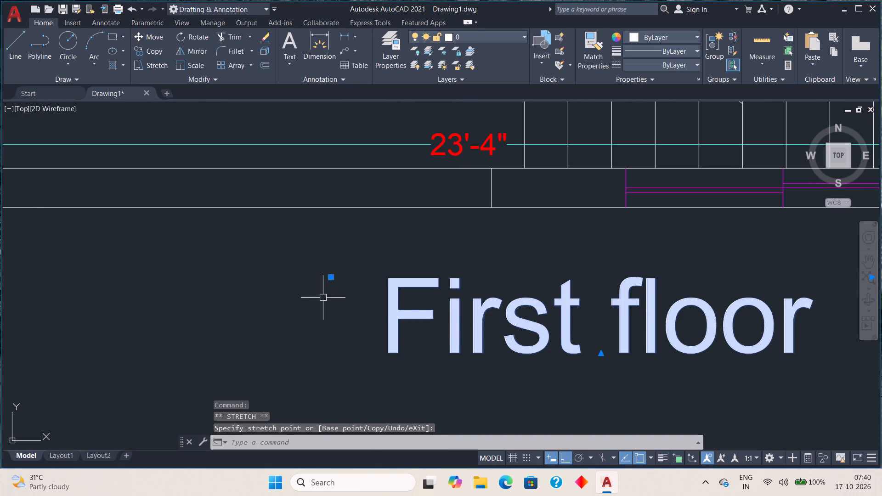
{"action": "scroll", "coordinate": [325, 308], "scroll_direction": "down", "scroll_amount": 3}
{"action": "key", "text": "Escape"}
{"action": "scroll", "coordinate": [343, 321], "scroll_direction": "down", "scroll_amount": 2}
{"action": "middle_click_drag", "start_coordinate": [345, 340], "coordinate": [370, 340]}
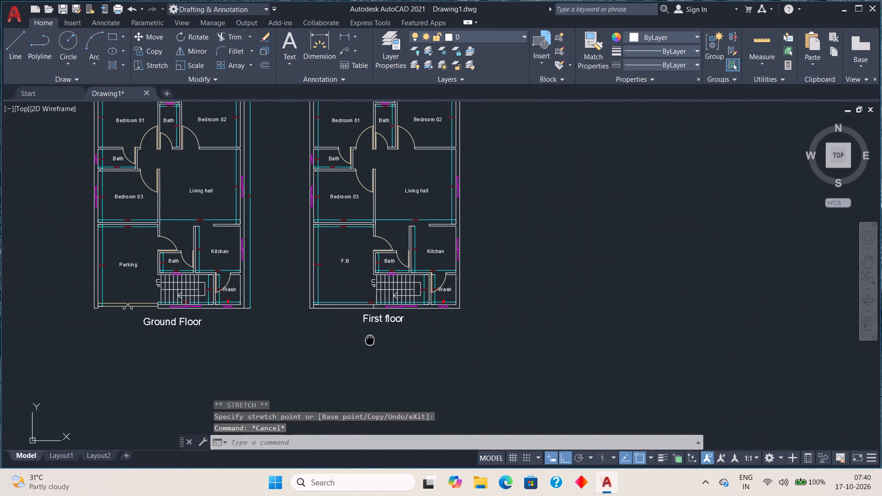
{"action": "middle_click_drag", "start_coordinate": [370, 340], "coordinate": [444, 330]}
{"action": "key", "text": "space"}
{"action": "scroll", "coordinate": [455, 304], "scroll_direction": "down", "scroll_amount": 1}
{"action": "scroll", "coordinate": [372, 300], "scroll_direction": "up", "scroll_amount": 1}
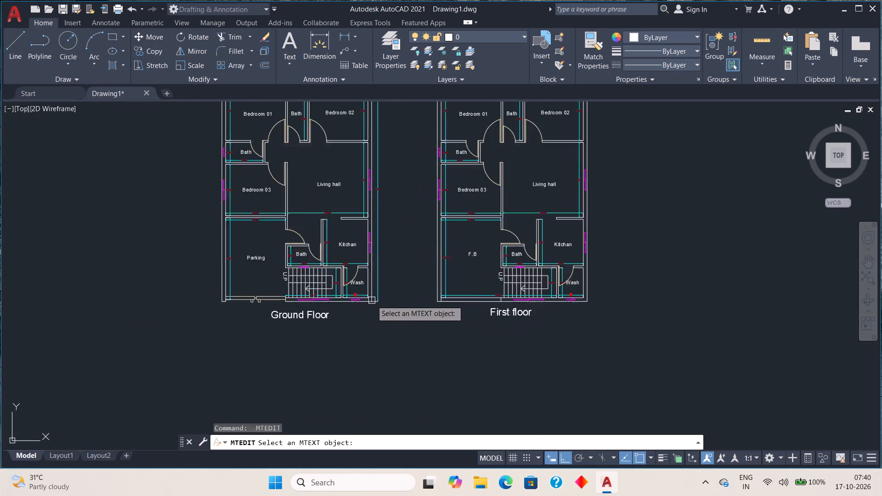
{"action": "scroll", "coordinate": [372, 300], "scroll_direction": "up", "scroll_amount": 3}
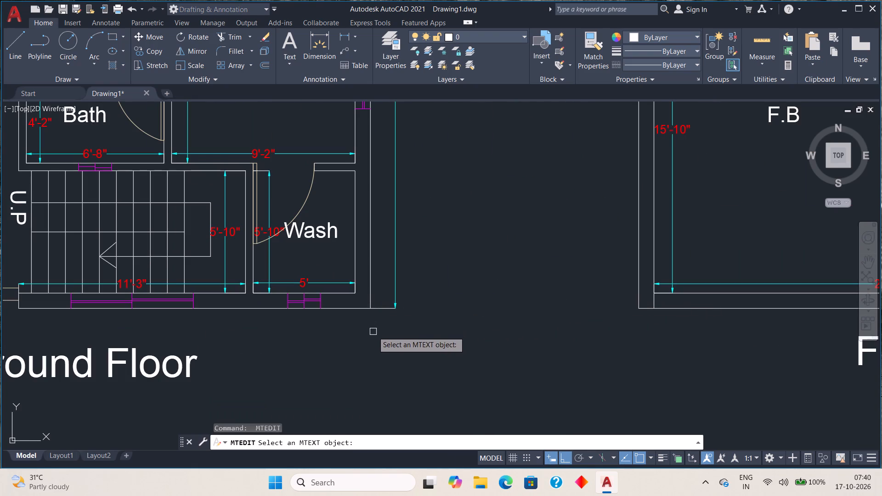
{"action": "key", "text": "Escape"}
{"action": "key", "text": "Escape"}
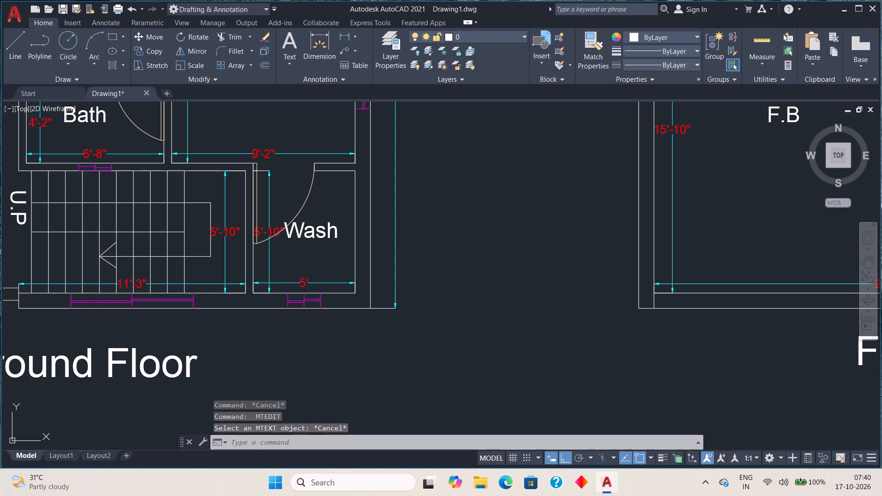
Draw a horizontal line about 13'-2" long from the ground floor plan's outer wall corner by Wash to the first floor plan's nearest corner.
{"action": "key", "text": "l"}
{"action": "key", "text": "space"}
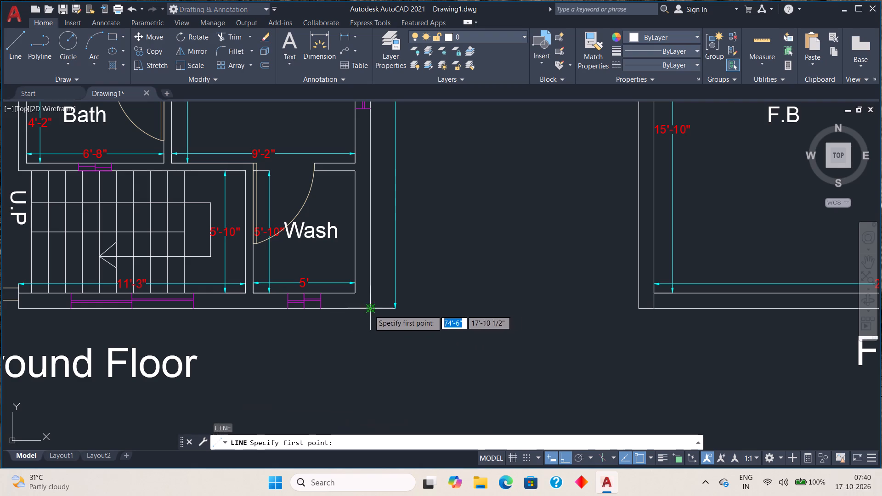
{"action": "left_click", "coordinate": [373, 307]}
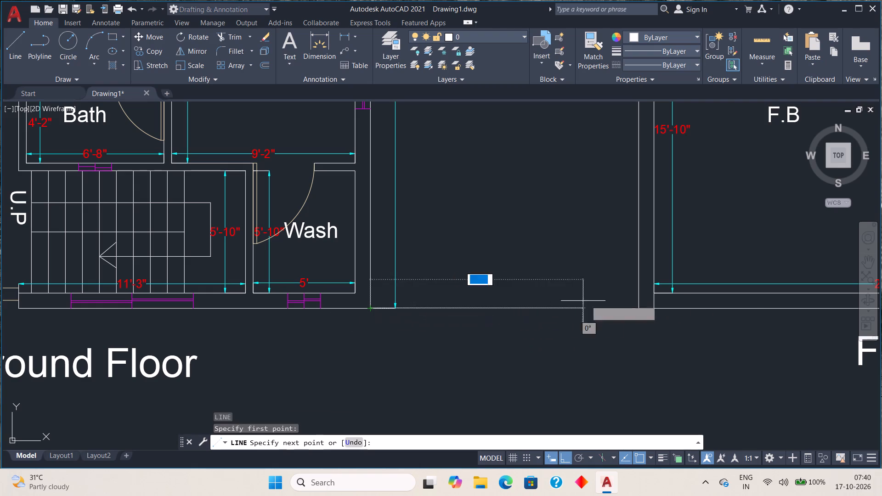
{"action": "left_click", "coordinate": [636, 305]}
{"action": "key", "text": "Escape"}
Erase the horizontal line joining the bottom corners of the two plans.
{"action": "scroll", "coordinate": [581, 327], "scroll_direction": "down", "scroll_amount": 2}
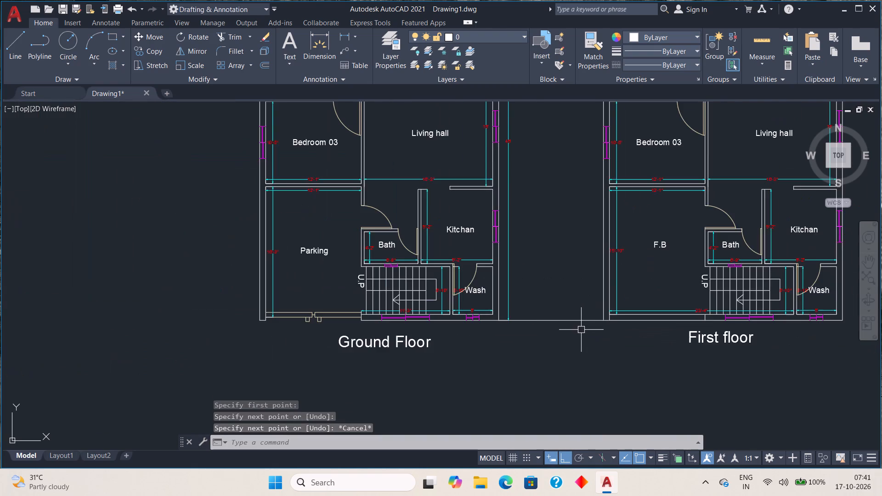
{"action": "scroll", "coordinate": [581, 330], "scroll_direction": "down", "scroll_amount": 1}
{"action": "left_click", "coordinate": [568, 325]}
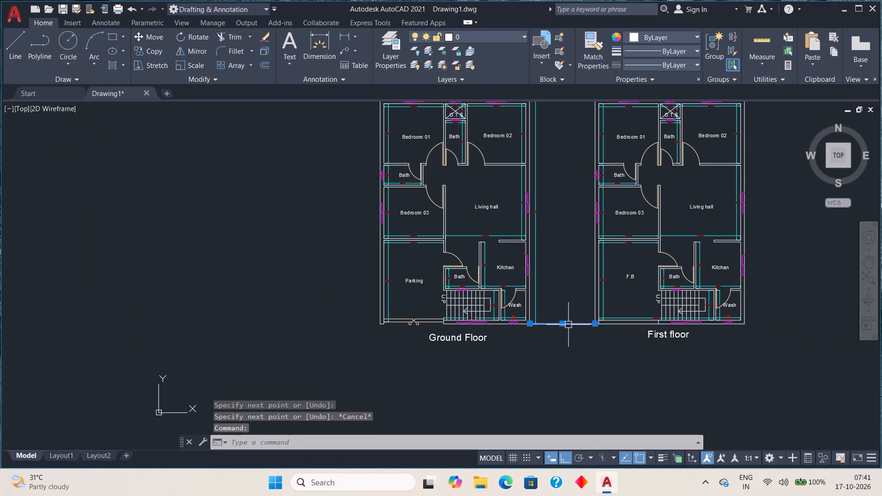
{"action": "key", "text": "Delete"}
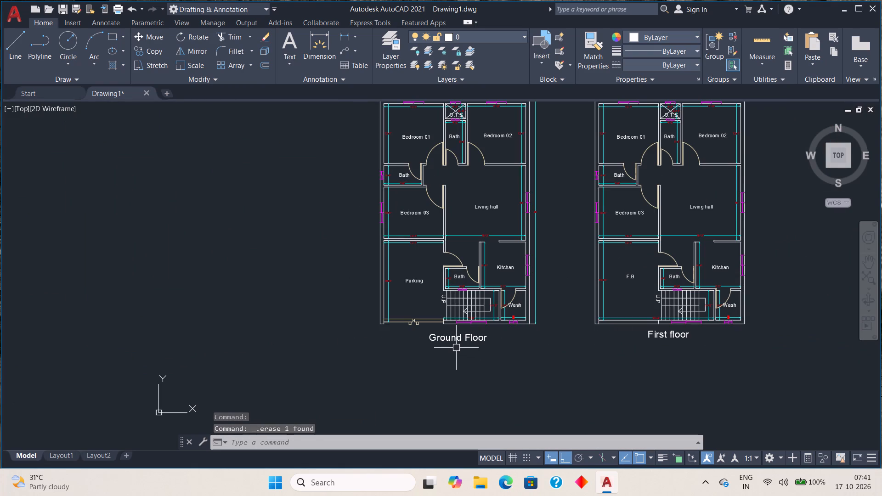
Change the colour of all the first floor plan's door leaves and swing arcs, from the bedrooms down to Wash, to 153,27,30.
{"action": "scroll", "coordinate": [526, 320], "scroll_direction": "down", "scroll_amount": 1}
{"action": "middle_click_drag", "start_coordinate": [526, 320], "coordinate": [459, 284]}
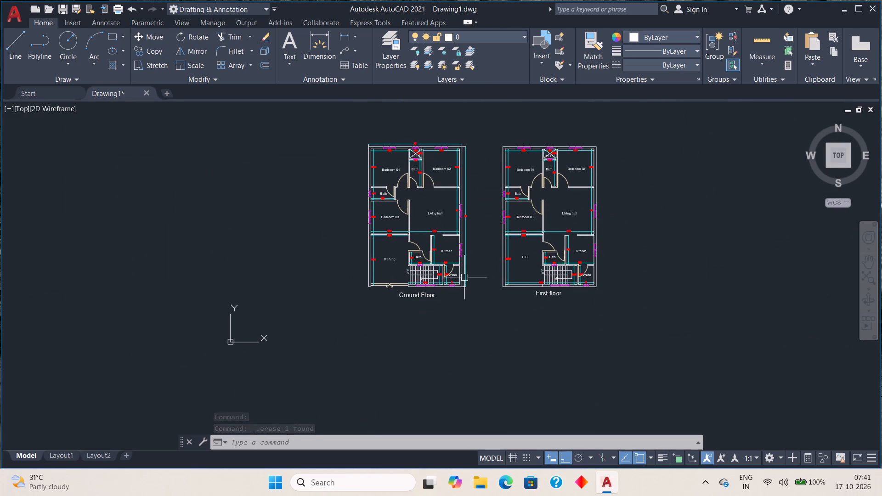
{"action": "middle_click_drag", "start_coordinate": [477, 239], "coordinate": [412, 301]}
{"action": "scroll", "coordinate": [451, 251], "scroll_direction": "up", "scroll_amount": 3}
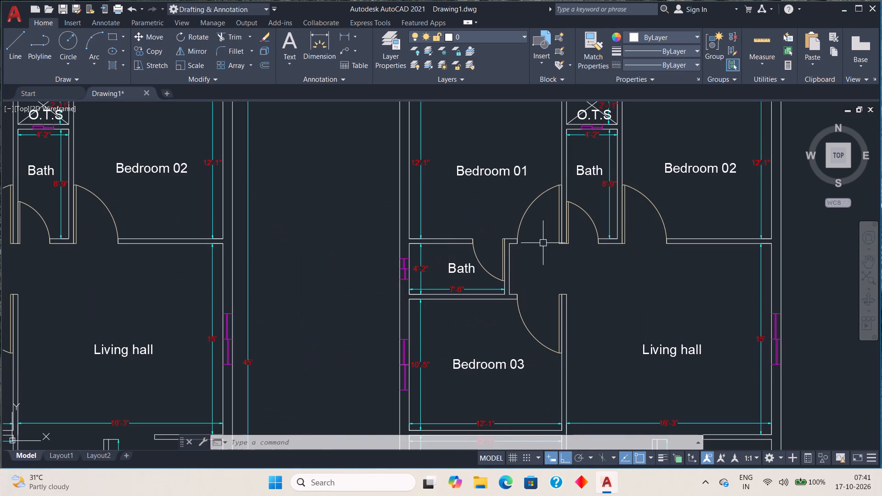
{"action": "middle_click_drag", "start_coordinate": [493, 271], "coordinate": [300, 295]}
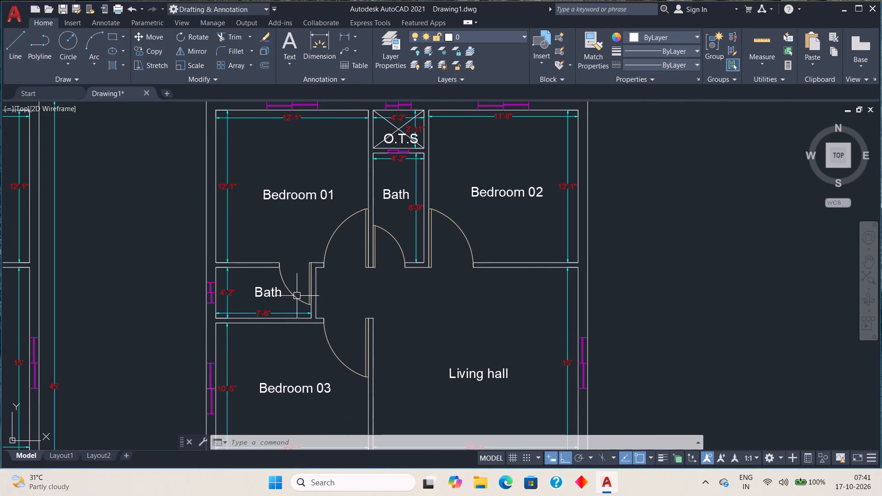
{"action": "scroll", "coordinate": [296, 293], "scroll_direction": "up", "scroll_amount": 1}
{"action": "left_click", "coordinate": [294, 294]}
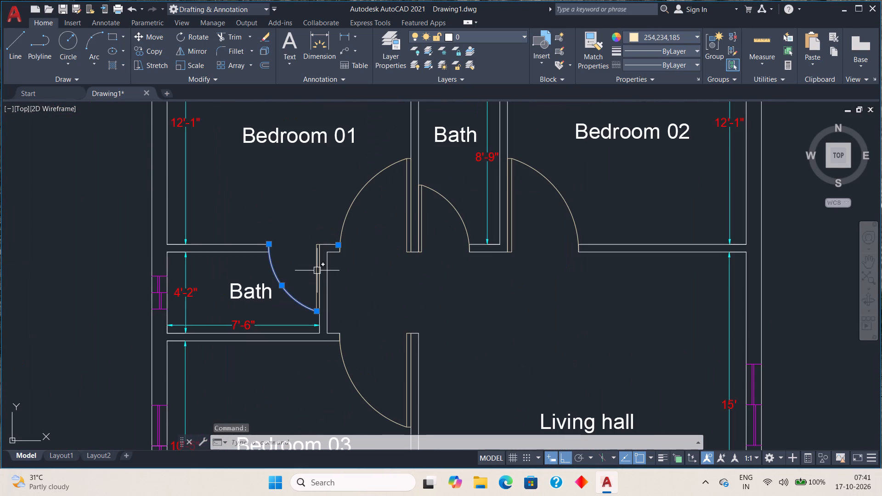
{"action": "left_click", "coordinate": [317, 271]}
{"action": "left_click", "coordinate": [356, 199]}
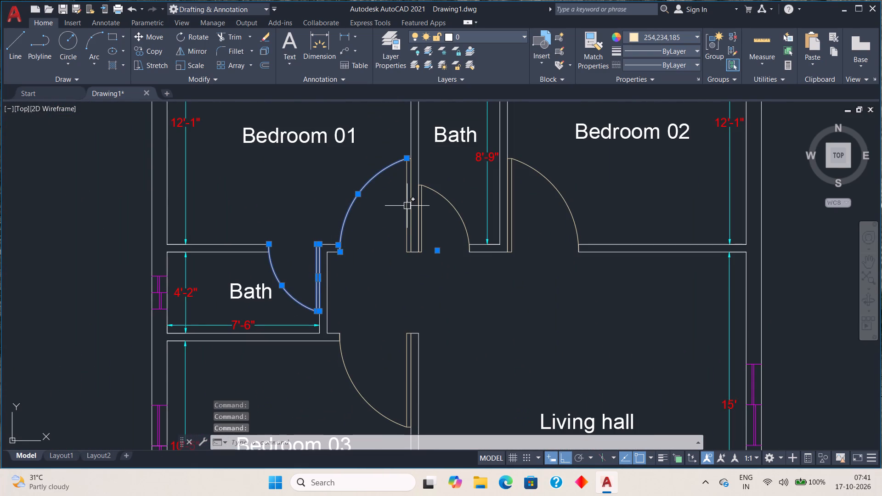
{"action": "left_click", "coordinate": [407, 206]}
{"action": "left_click", "coordinate": [422, 209]}
{"action": "left_click", "coordinate": [455, 212]}
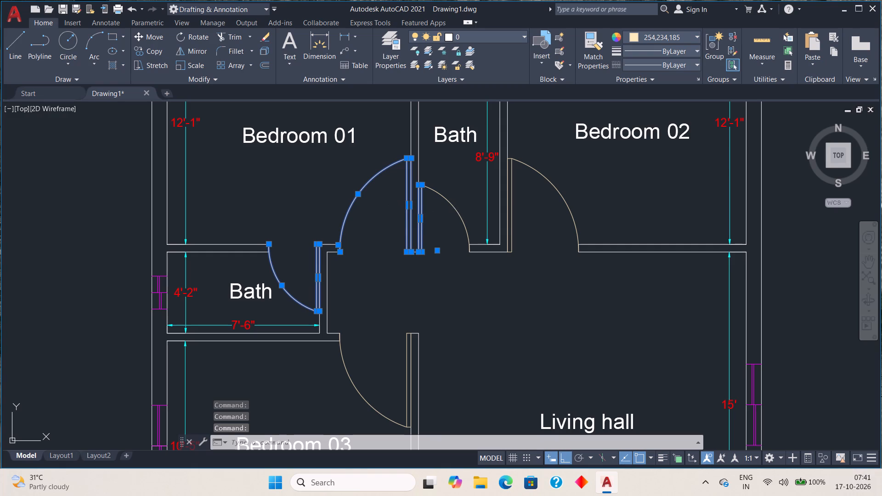
{"action": "left_click", "coordinate": [511, 203]}
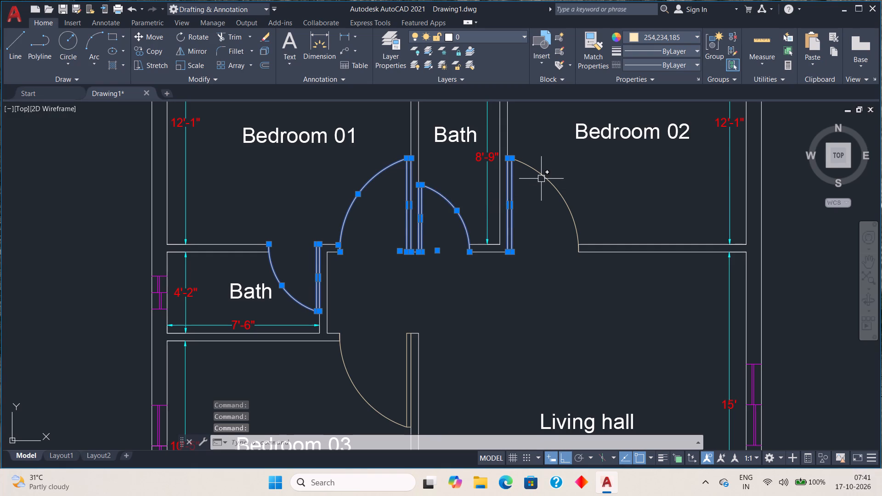
{"action": "left_click", "coordinate": [542, 177]}
{"action": "middle_click_drag", "start_coordinate": [524, 378], "coordinate": [479, 220]}
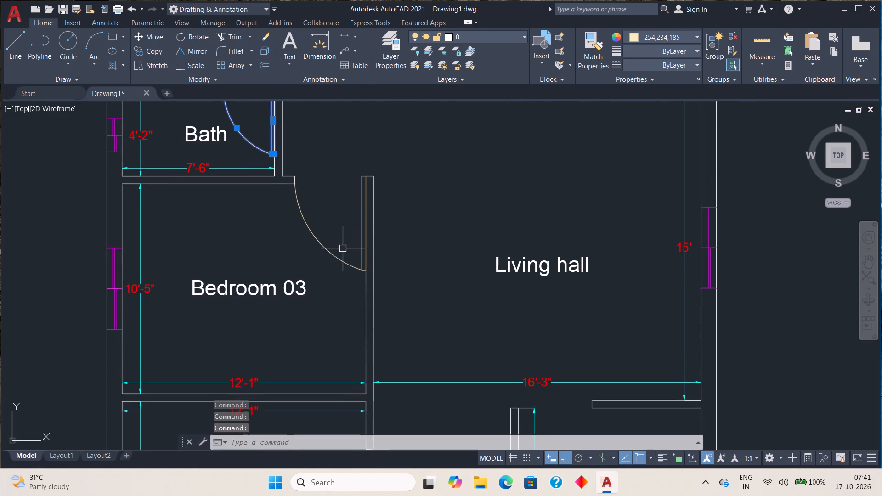
{"action": "left_click", "coordinate": [335, 256]}
{"action": "left_click", "coordinate": [361, 232]}
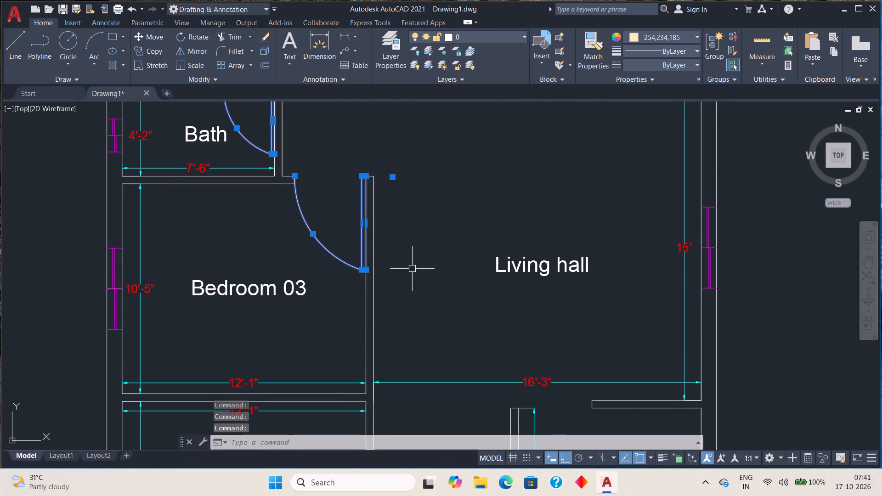
{"action": "middle_click_drag", "start_coordinate": [433, 316], "coordinate": [427, 150]}
{"action": "left_click", "coordinate": [417, 301]}
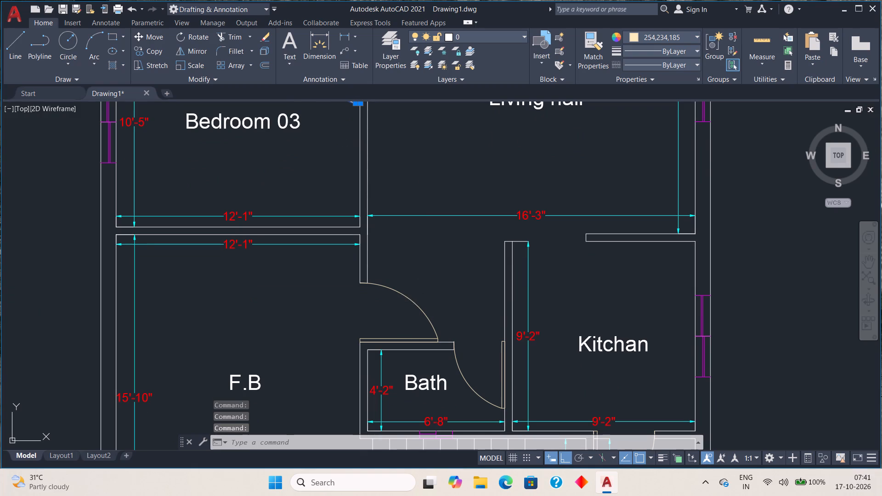
{"action": "left_click", "coordinate": [412, 339]}
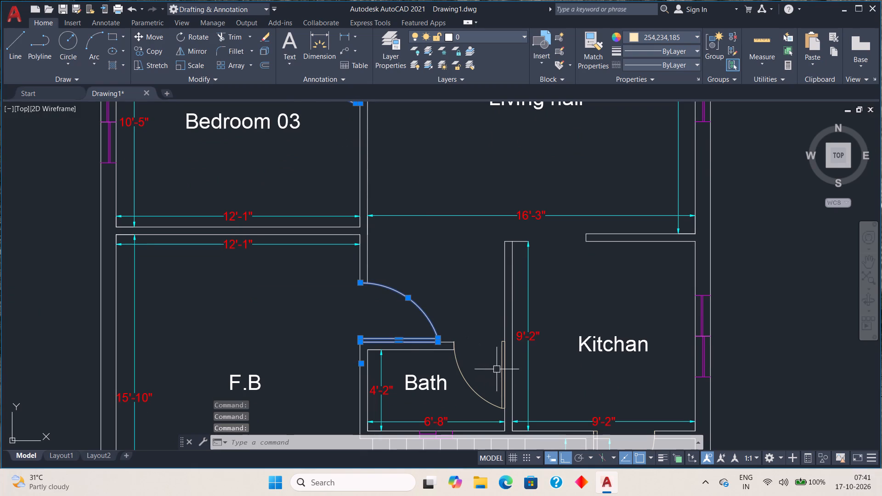
{"action": "left_click", "coordinate": [502, 360]}
{"action": "left_click", "coordinate": [471, 388]}
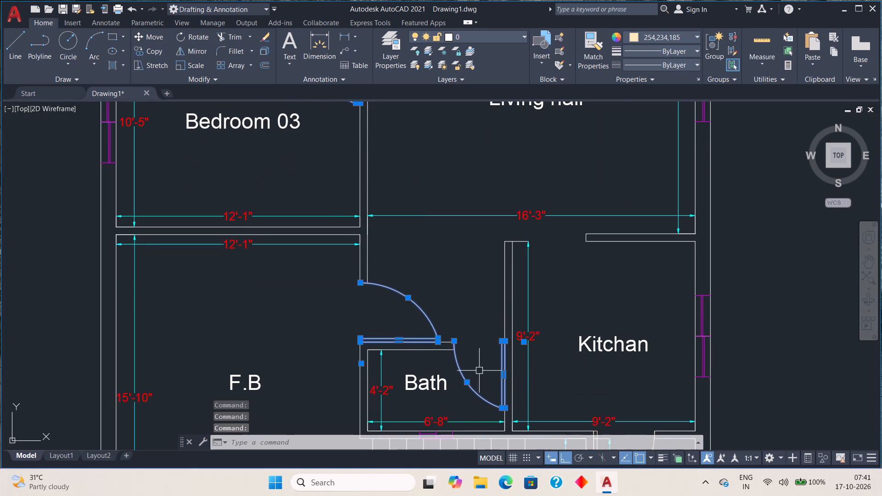
{"action": "scroll", "coordinate": [479, 371], "scroll_direction": "down", "scroll_amount": 1}
{"action": "middle_click_drag", "start_coordinate": [523, 383], "coordinate": [396, 214]}
{"action": "scroll", "coordinate": [438, 279], "scroll_direction": "up", "scroll_amount": 1}
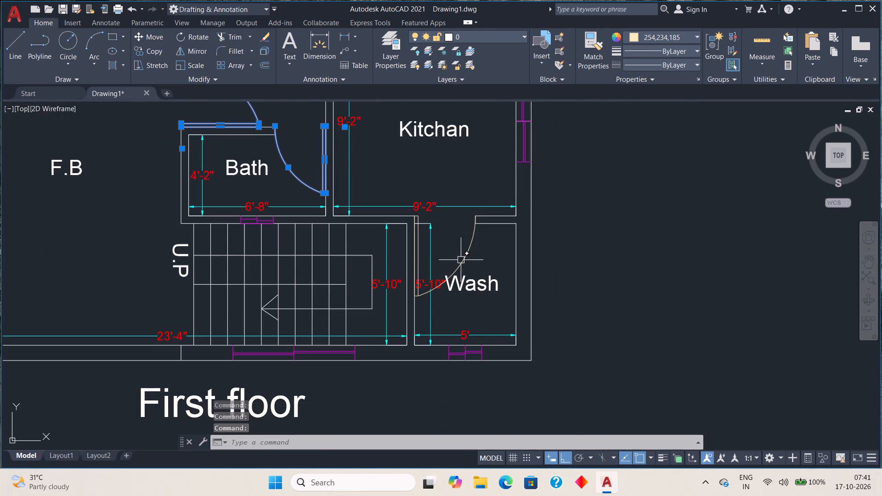
{"action": "left_click", "coordinate": [464, 256]}
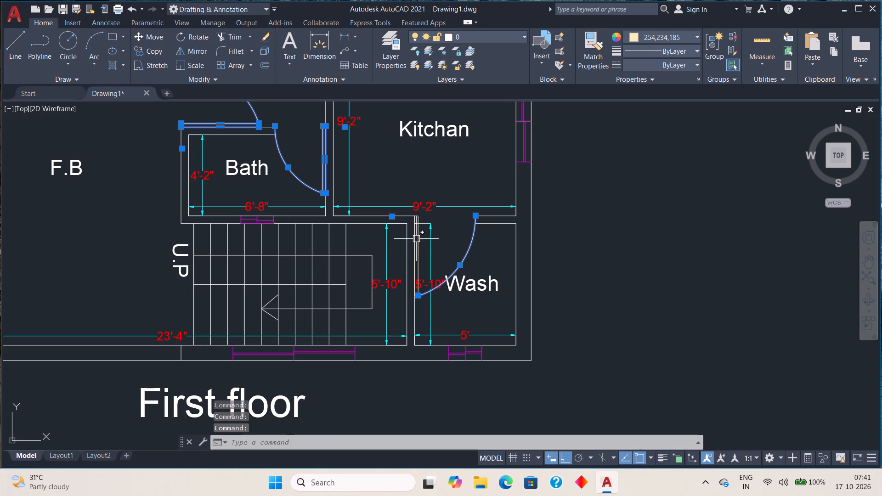
{"action": "left_click", "coordinate": [417, 238]}
{"action": "scroll", "coordinate": [418, 204], "scroll_direction": "down", "scroll_amount": 2}
{"action": "middle_click_drag", "start_coordinate": [407, 172], "coordinate": [392, 336]}
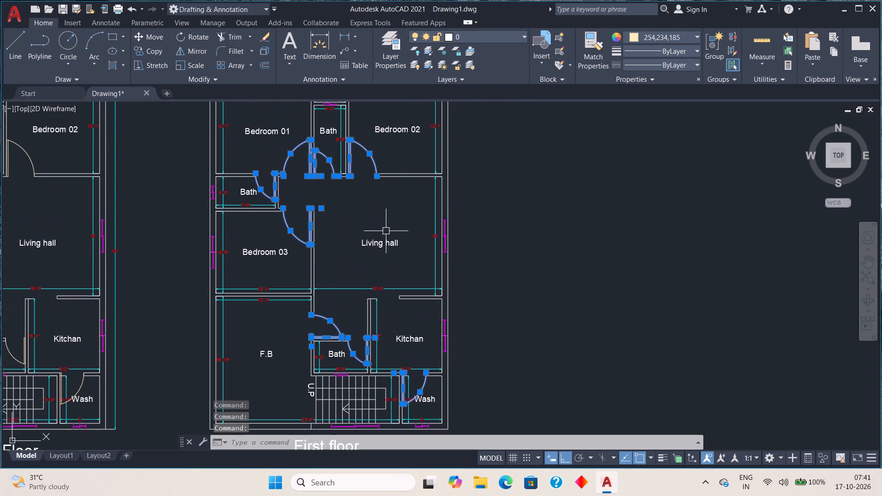
{"action": "middle_click_drag", "start_coordinate": [388, 209], "coordinate": [400, 284]}
{"action": "middle_click_drag", "start_coordinate": [356, 284], "coordinate": [435, 133]}
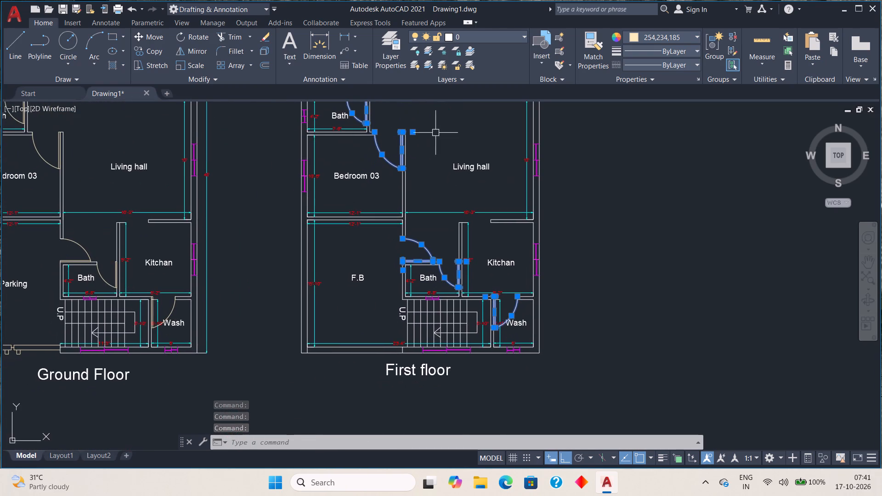
{"action": "middle_click_drag", "start_coordinate": [435, 146], "coordinate": [414, 242]}
{"action": "left_click", "coordinate": [693, 34]}
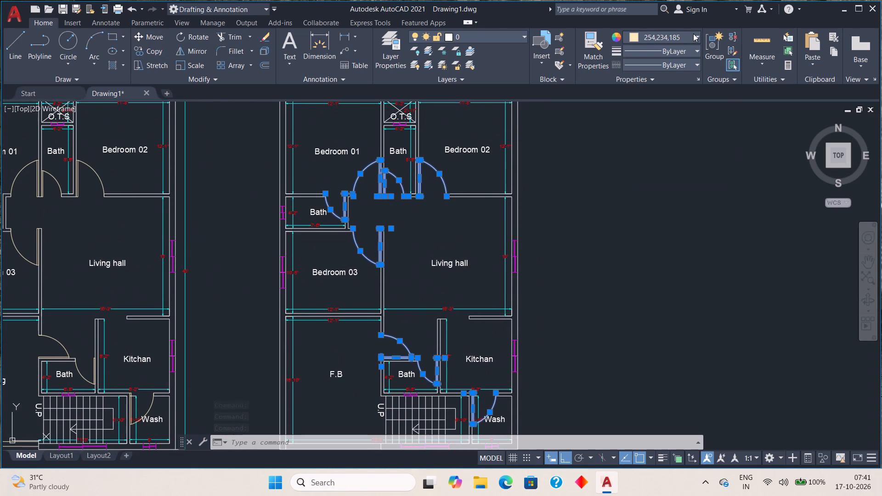
{"action": "left_click", "coordinate": [667, 83]}
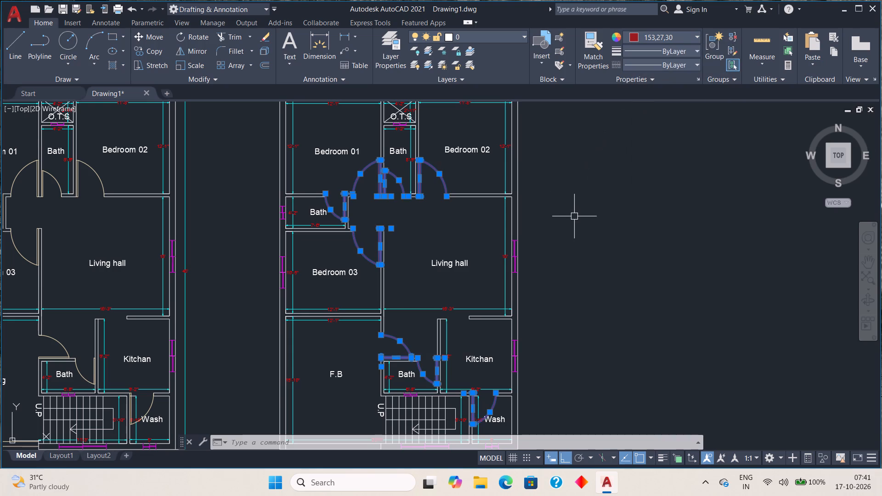
Clear the door selection and select the magenta window lines in the first floor wall between the lower Bath and the stairs.
{"action": "key", "text": "Escape"}
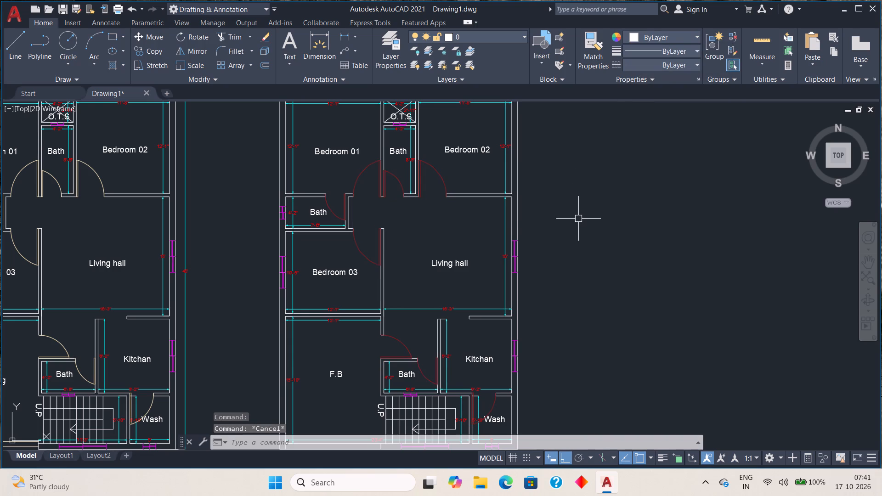
{"action": "middle_click_drag", "start_coordinate": [390, 233], "coordinate": [448, 193]}
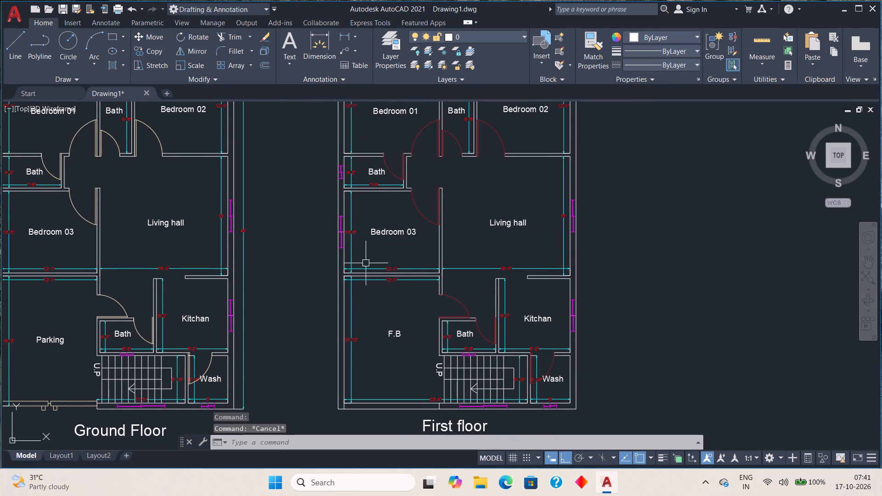
{"action": "middle_click_drag", "start_coordinate": [389, 280], "coordinate": [391, 185]}
{"action": "scroll", "coordinate": [466, 256], "scroll_direction": "up", "scroll_amount": 3}
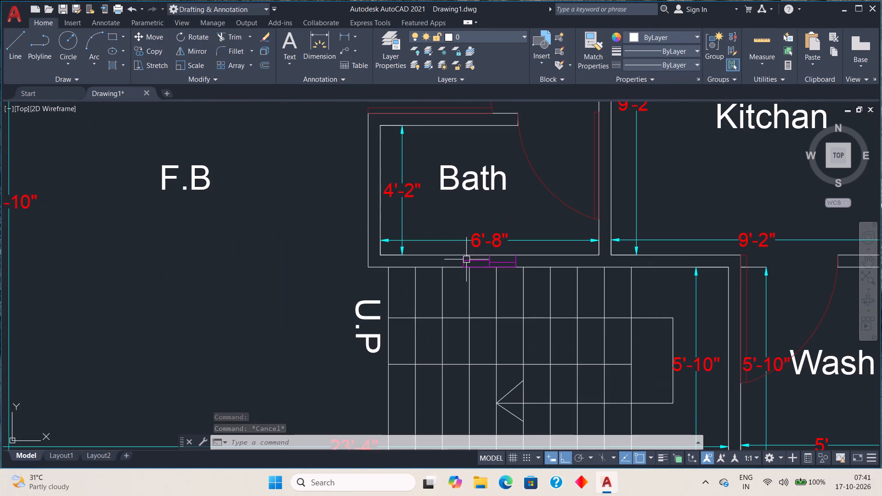
{"action": "scroll", "coordinate": [464, 265], "scroll_direction": "up", "scroll_amount": 3}
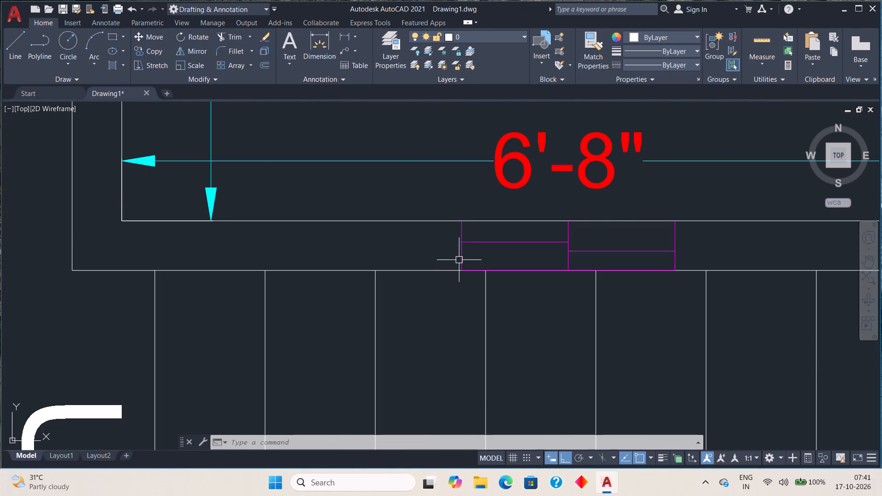
{"action": "left_click", "coordinate": [459, 260]}
{"action": "left_click", "coordinate": [488, 243]}
{"action": "left_click", "coordinate": [567, 261]}
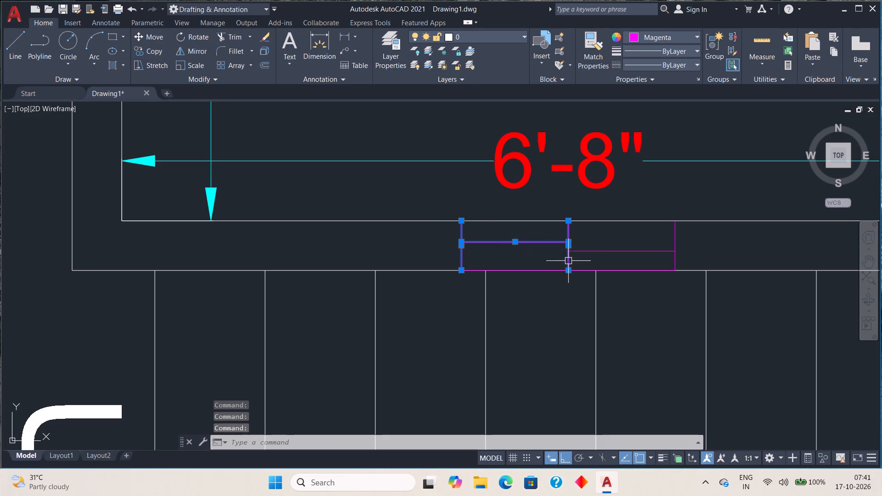
{"action": "left_click", "coordinate": [589, 252]}
{"action": "left_click", "coordinate": [675, 232]}
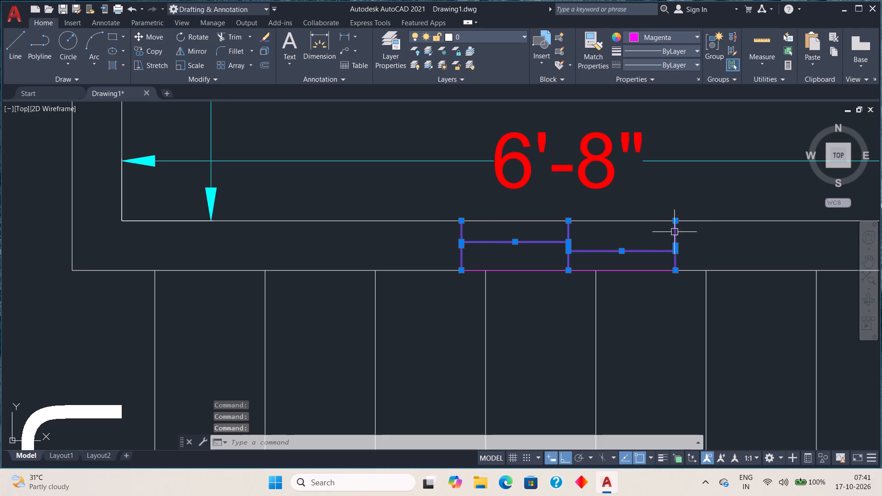
Add all lines of the magenta staircase window in the first floor plan's bottom outer wall to the selection.
{"action": "scroll", "coordinate": [650, 282], "scroll_direction": "down", "scroll_amount": 3}
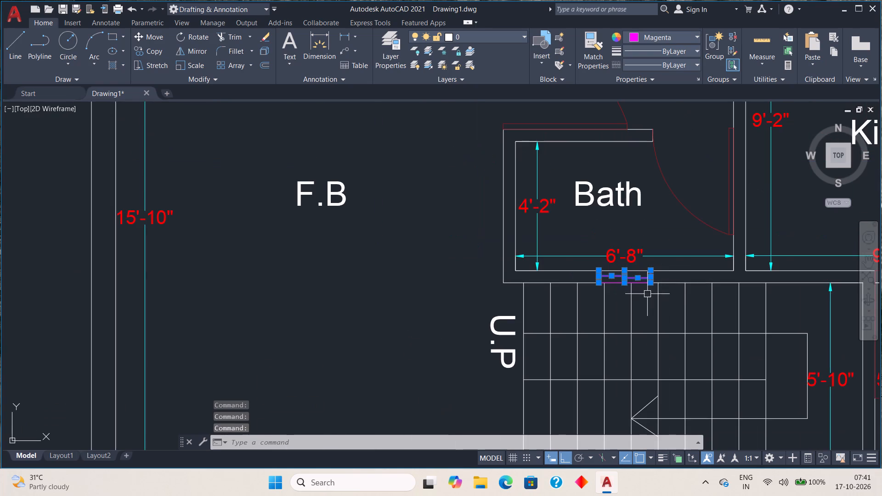
{"action": "middle_click_drag", "start_coordinate": [686, 286], "coordinate": [523, 115]}
{"action": "middle_click_drag", "start_coordinate": [549, 312], "coordinate": [530, 231]}
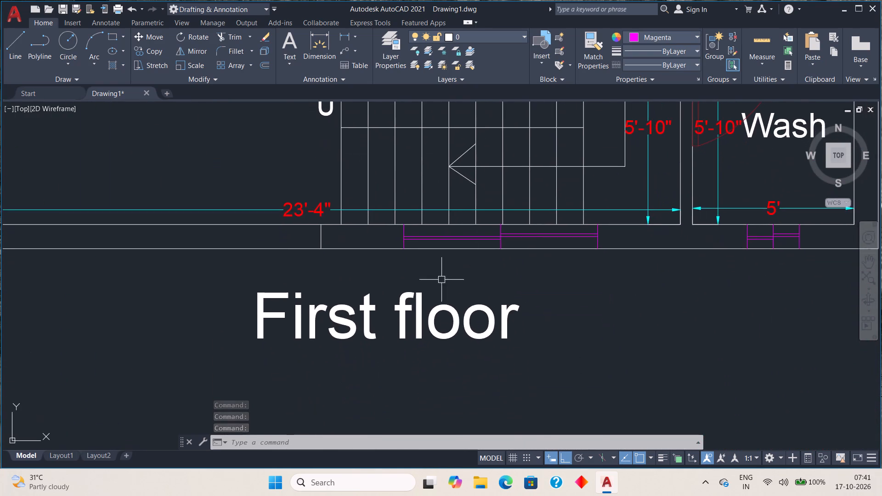
{"action": "scroll", "coordinate": [424, 263], "scroll_direction": "up", "scroll_amount": 2}
{"action": "left_click", "coordinate": [372, 213]}
{"action": "left_click", "coordinate": [398, 207]}
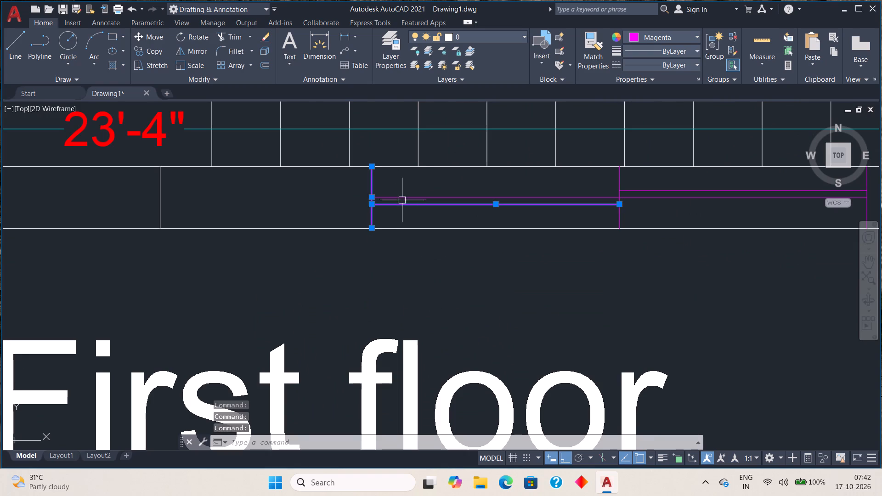
{"action": "left_click", "coordinate": [405, 195]}
{"action": "left_click", "coordinate": [622, 219]}
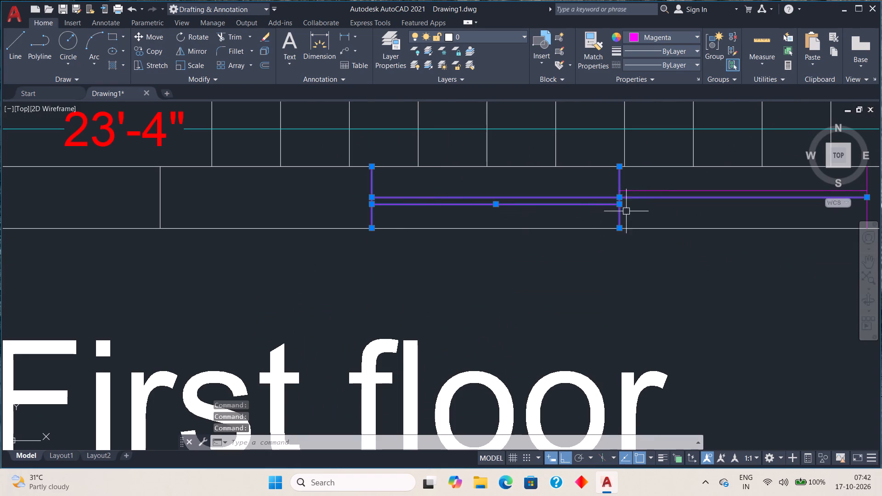
{"action": "left_click", "coordinate": [644, 191]}
{"action": "middle_click_drag", "start_coordinate": [645, 219], "coordinate": [106, 262]}
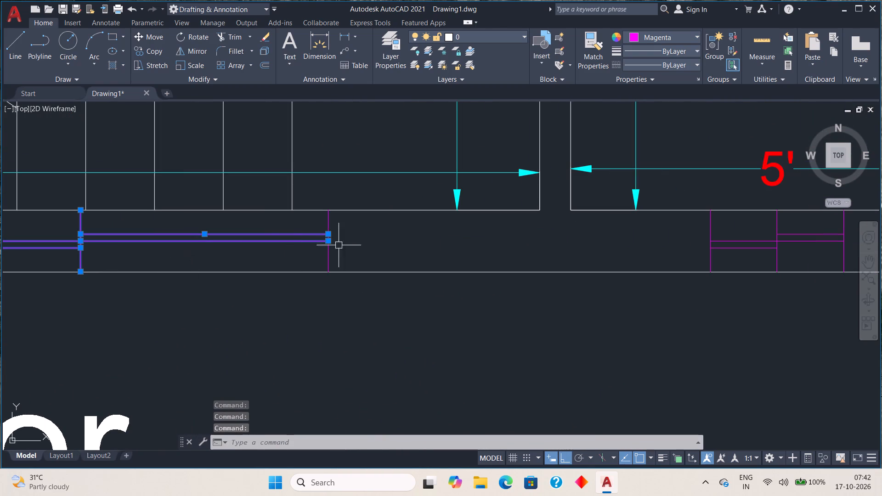
{"action": "left_click", "coordinate": [327, 258]}
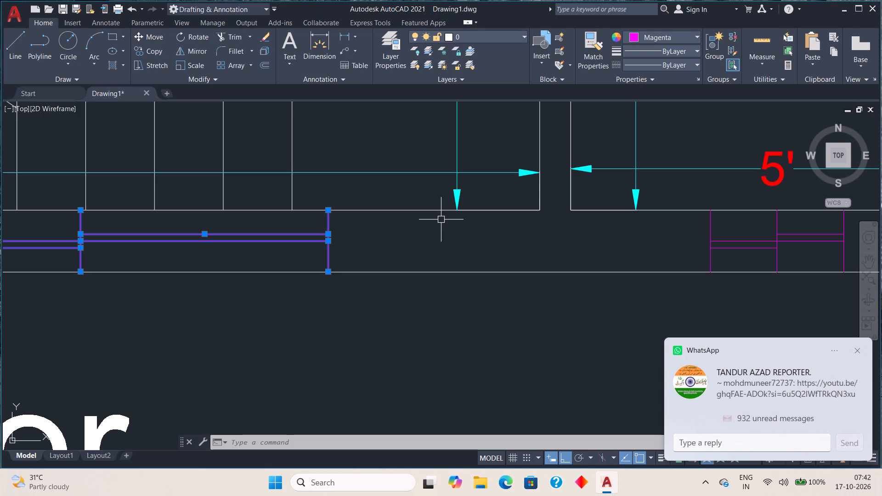
Add the magenta lines of the Wash window in the first floor plan's bottom wall to the selection.
{"action": "middle_click_drag", "start_coordinate": [551, 225], "coordinate": [273, 290]}
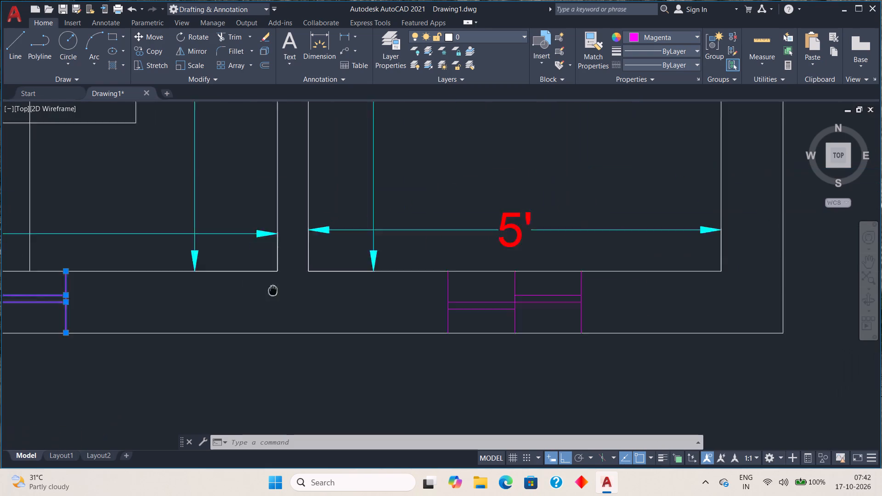
{"action": "middle_click_drag", "start_coordinate": [273, 290], "coordinate": [116, 317]}
{"action": "left_click", "coordinate": [276, 322]}
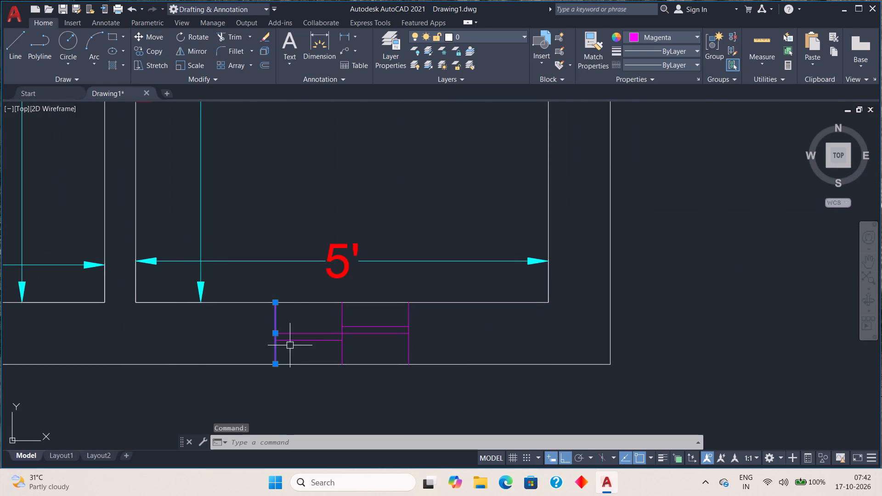
{"action": "left_click", "coordinate": [293, 341]}
{"action": "left_click", "coordinate": [294, 335]}
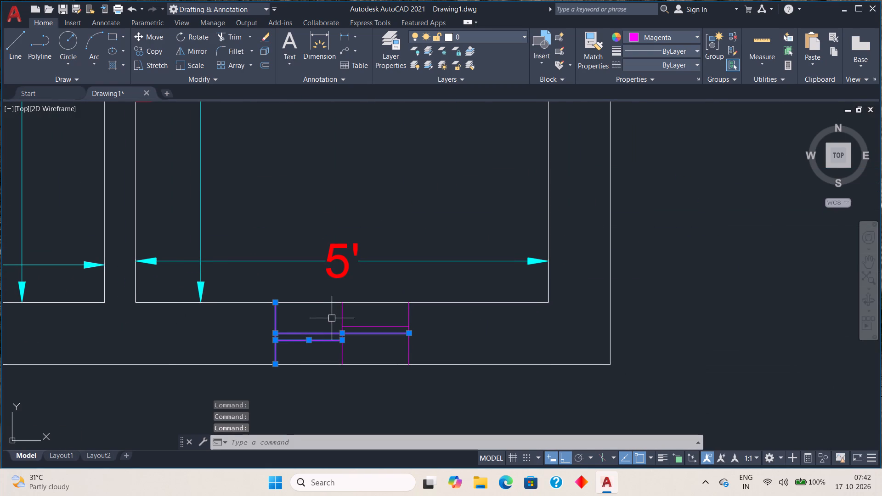
{"action": "left_click", "coordinate": [342, 315]}
{"action": "left_click", "coordinate": [351, 327]}
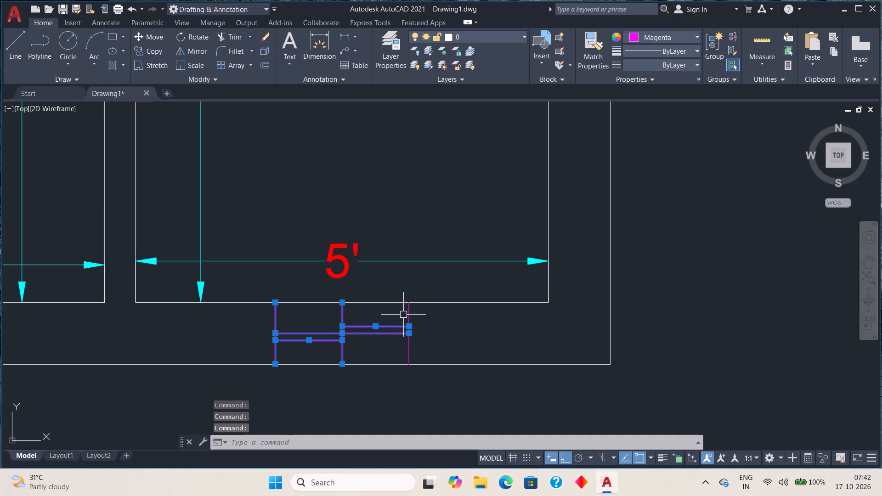
{"action": "left_click", "coordinate": [411, 313]}
Add the Kitchan window's frame and pane lines in the first floor plan's right outer wall to the selection.
{"action": "scroll", "coordinate": [419, 220], "scroll_direction": "down", "scroll_amount": 3}
{"action": "middle_click_drag", "start_coordinate": [411, 197], "coordinate": [414, 317]}
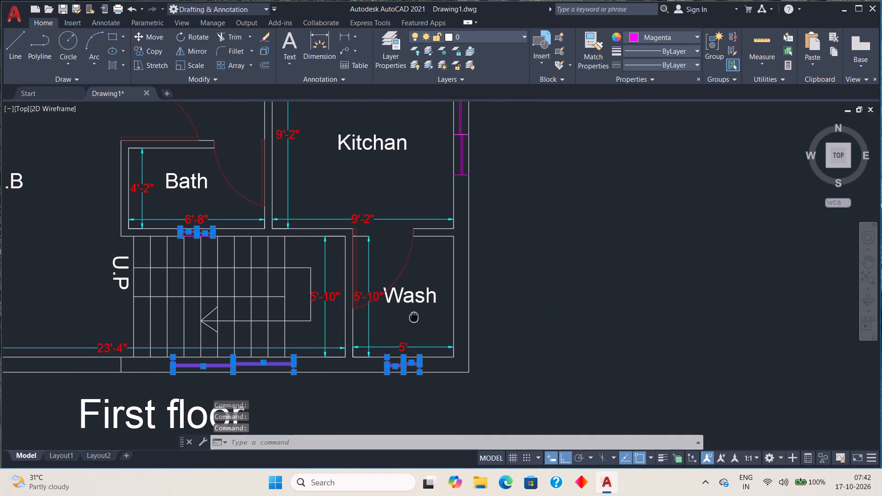
{"action": "middle_click_drag", "start_coordinate": [414, 317], "coordinate": [413, 316]}
{"action": "middle_click_drag", "start_coordinate": [407, 200], "coordinate": [331, 297]}
{"action": "scroll", "coordinate": [381, 271], "scroll_direction": "up", "scroll_amount": 3}
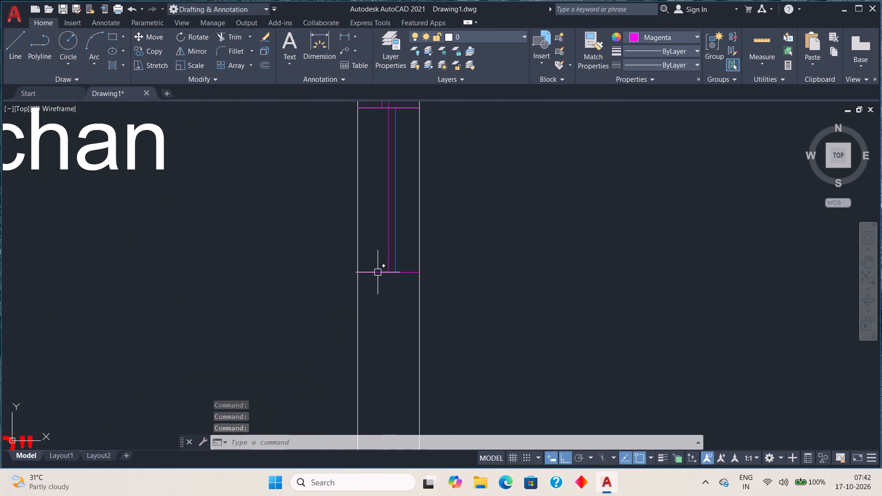
{"action": "left_click", "coordinate": [378, 272]}
{"action": "left_click", "coordinate": [390, 248]}
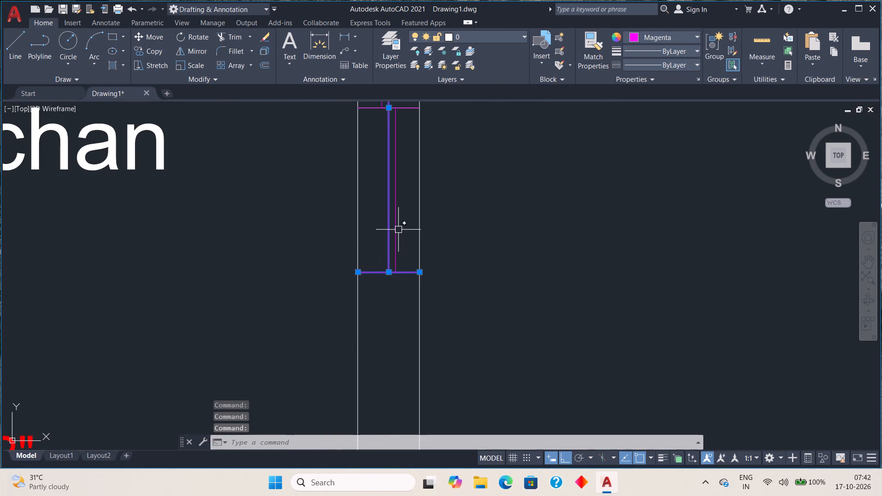
{"action": "left_click", "coordinate": [396, 234]}
{"action": "middle_click_drag", "start_coordinate": [384, 153], "coordinate": [363, 274]}
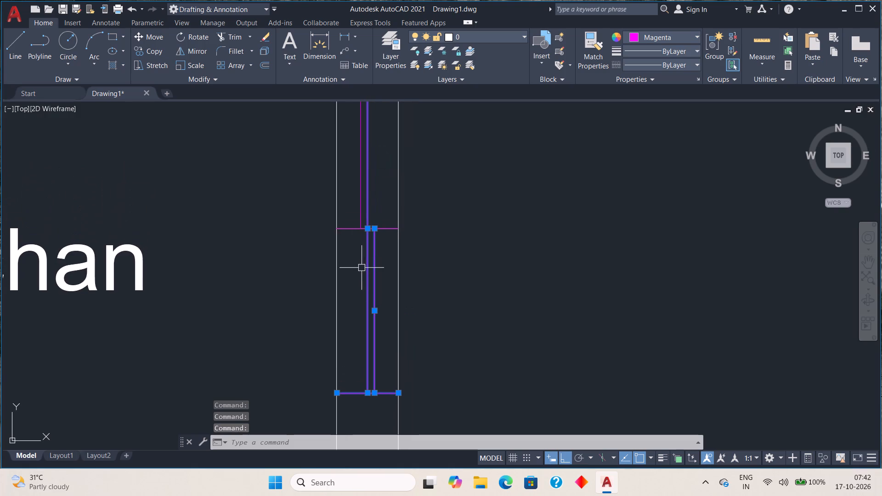
{"action": "left_click", "coordinate": [346, 229]}
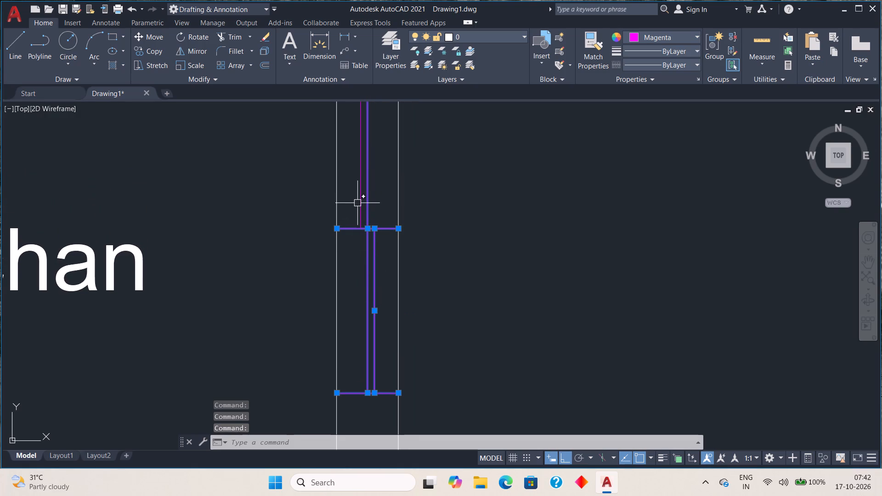
{"action": "left_click", "coordinate": [357, 202]}
{"action": "middle_click_drag", "start_coordinate": [358, 185], "coordinate": [333, 367]}
{"action": "left_click", "coordinate": [358, 248]}
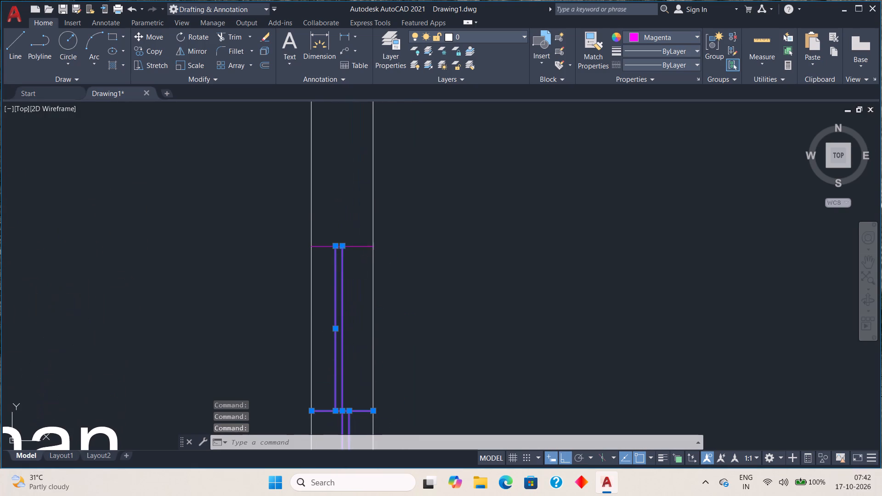
Add the Living hall window's frame and pane lines in the first floor plan's right outer wall to the selection.
{"action": "scroll", "coordinate": [361, 217], "scroll_direction": "down", "scroll_amount": 4}
{"action": "middle_click_drag", "start_coordinate": [336, 220], "coordinate": [336, 325]}
{"action": "middle_click_drag", "start_coordinate": [338, 264], "coordinate": [330, 323]}
{"action": "scroll", "coordinate": [355, 276], "scroll_direction": "up", "scroll_amount": 4}
{"action": "left_click", "coordinate": [345, 276]}
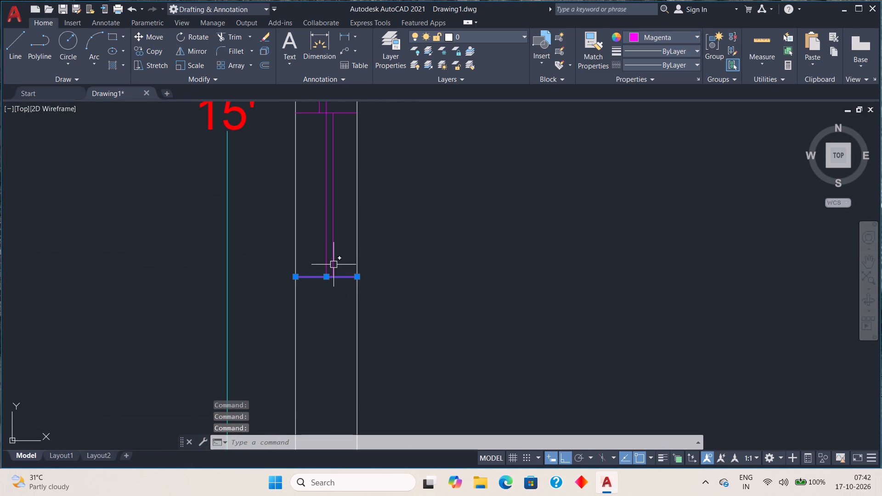
{"action": "left_click", "coordinate": [334, 265]}
{"action": "left_click", "coordinate": [324, 251]}
{"action": "middle_click_drag", "start_coordinate": [336, 182], "coordinate": [320, 356]}
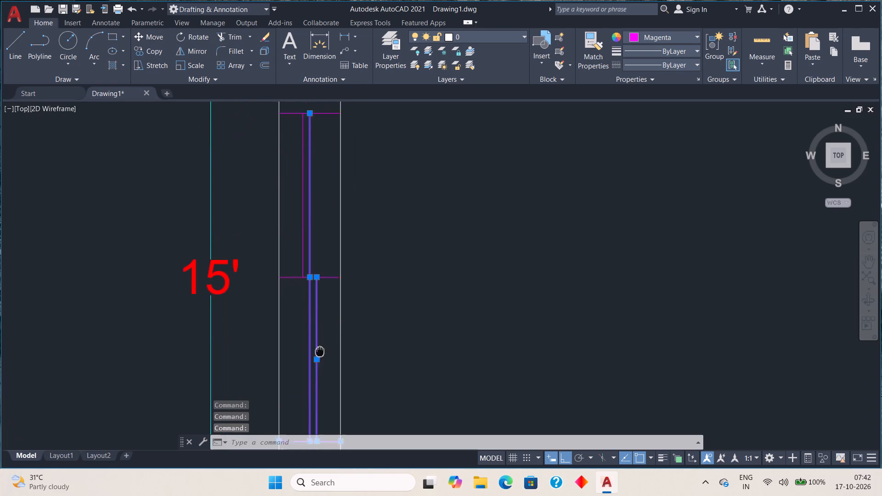
{"action": "middle_click_drag", "start_coordinate": [320, 356], "coordinate": [318, 393]}
{"action": "left_click", "coordinate": [326, 323]}
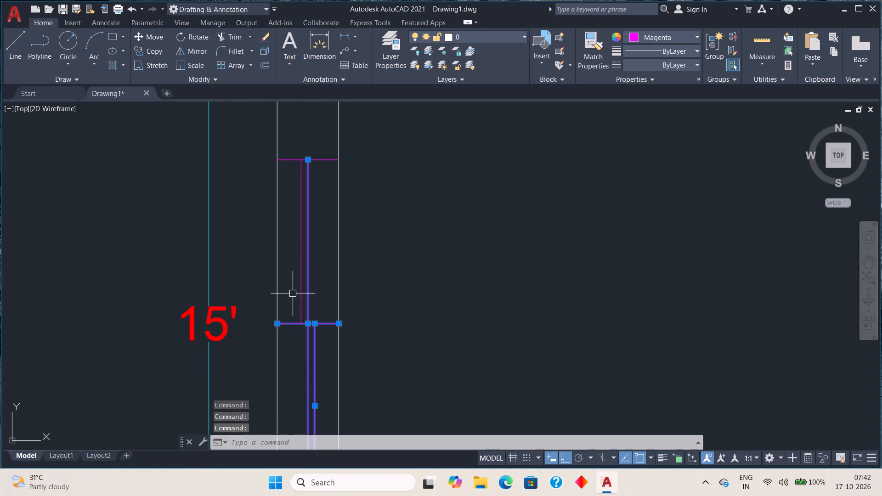
{"action": "left_click", "coordinate": [301, 287]}
{"action": "left_click", "coordinate": [282, 162]}
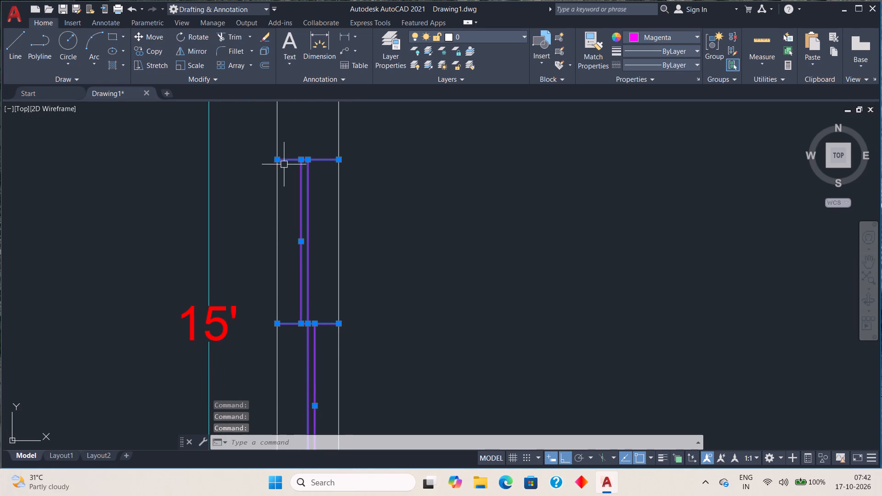
Add the Bedroom 02 window's frame and pane lines in the first floor plan's top outer wall to the selection.
{"action": "scroll", "coordinate": [326, 242], "scroll_direction": "down", "scroll_amount": 3}
{"action": "middle_click_drag", "start_coordinate": [332, 171], "coordinate": [416, 393]}
{"action": "scroll", "coordinate": [360, 275], "scroll_direction": "down", "scroll_amount": 1}
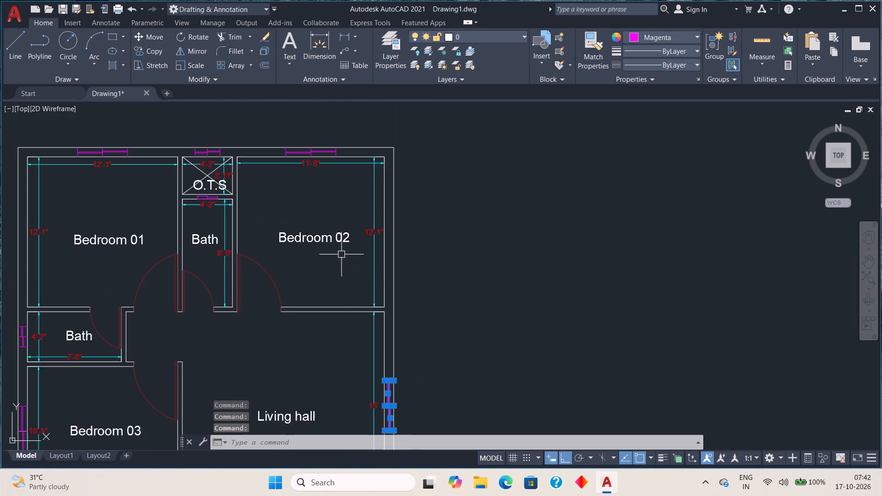
{"action": "middle_click_drag", "start_coordinate": [336, 261], "coordinate": [369, 363]}
{"action": "scroll", "coordinate": [359, 275], "scroll_direction": "up", "scroll_amount": 2}
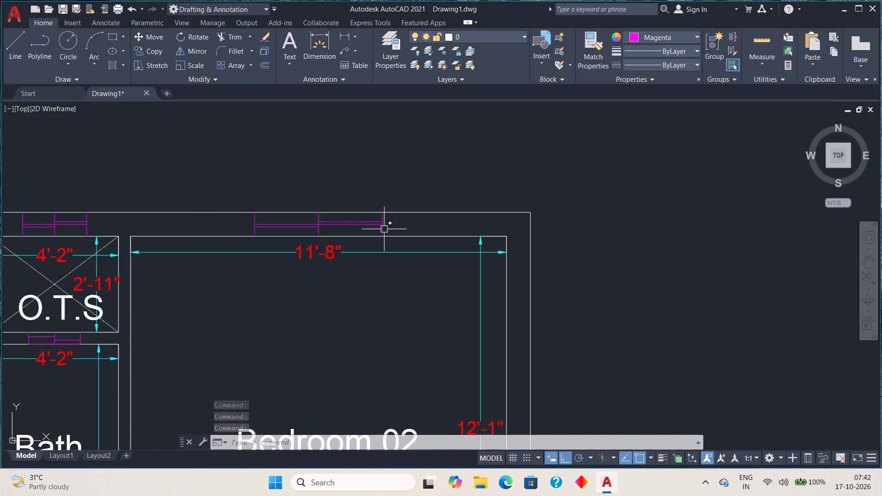
{"action": "left_click", "coordinate": [384, 229]}
{"action": "left_click", "coordinate": [368, 227]}
{"action": "left_click", "coordinate": [367, 221]}
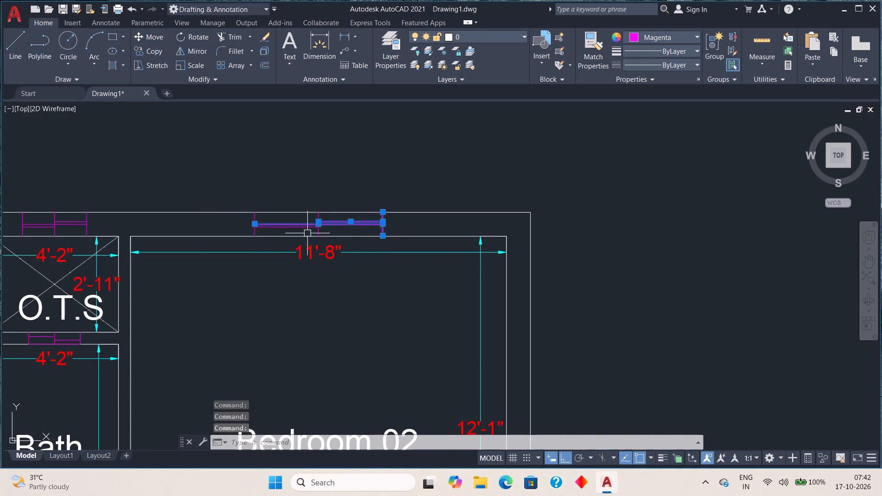
{"action": "left_click", "coordinate": [322, 229]}
{"action": "scroll", "coordinate": [269, 238], "scroll_direction": "up", "scroll_amount": 3}
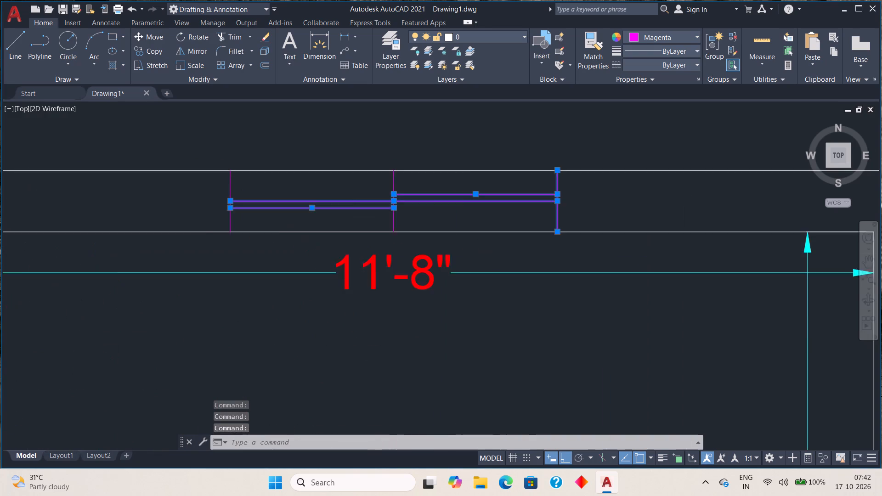
{"action": "left_click", "coordinate": [205, 208]}
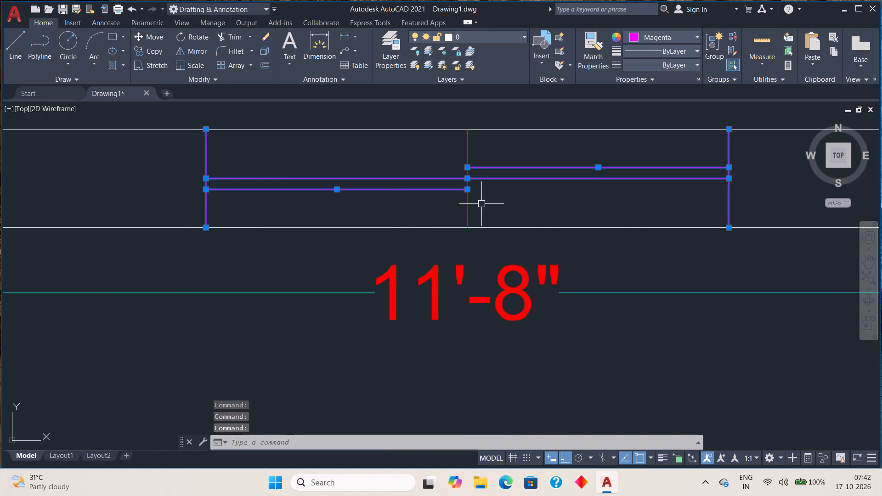
{"action": "left_click", "coordinate": [469, 214]}
Add the O.T.S window's frame and pane lines in the first floor plan's top outer wall to the selection.
{"action": "scroll", "coordinate": [412, 265], "scroll_direction": "down", "scroll_amount": 2}
{"action": "scroll", "coordinate": [294, 294], "scroll_direction": "down", "scroll_amount": 1}
{"action": "middle_click_drag", "start_coordinate": [295, 294], "coordinate": [820, 278]}
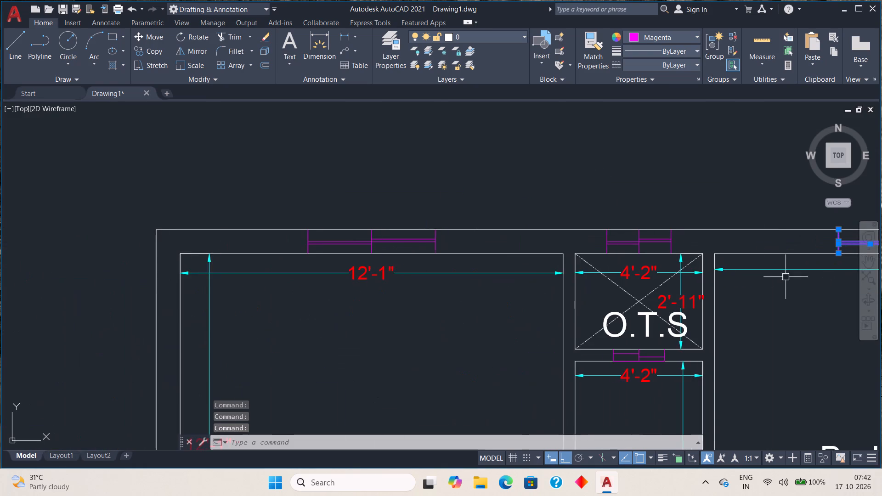
{"action": "scroll", "coordinate": [688, 251], "scroll_direction": "up", "scroll_amount": 1}
{"action": "left_click", "coordinate": [660, 245]}
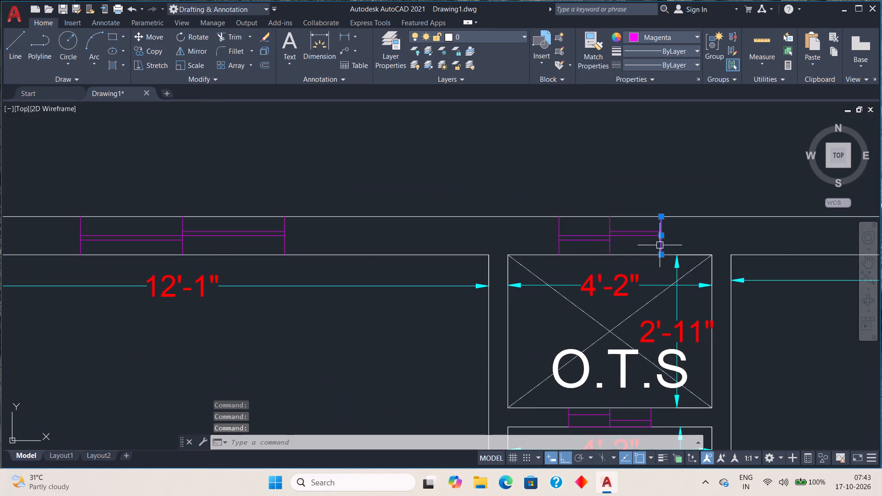
{"action": "left_click", "coordinate": [647, 236]}
{"action": "left_click", "coordinate": [644, 232]}
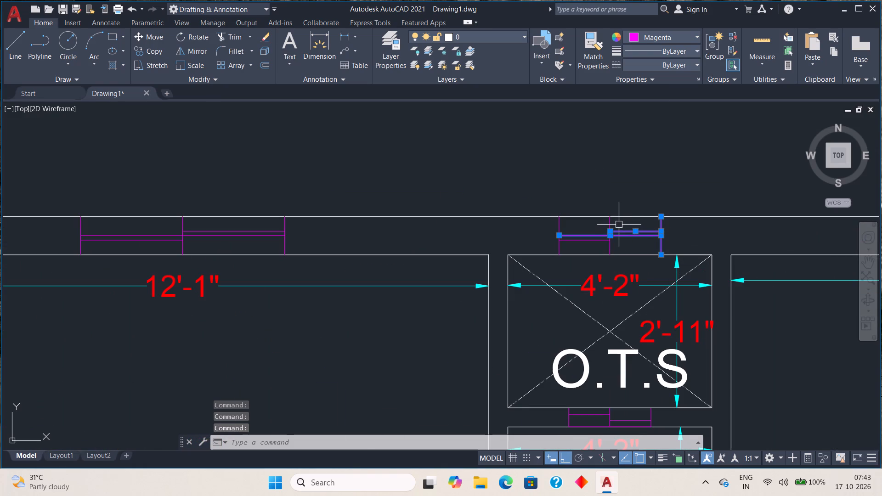
{"action": "left_click", "coordinate": [610, 225]}
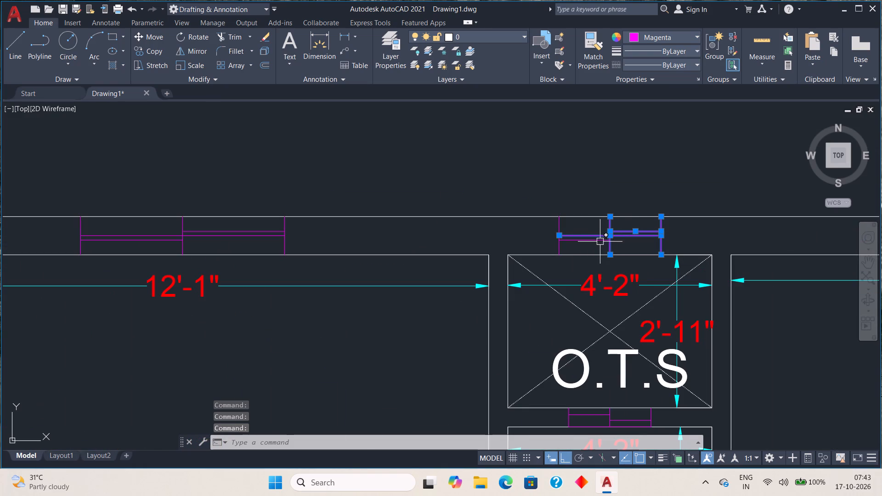
{"action": "left_click", "coordinate": [600, 242]}
{"action": "left_click", "coordinate": [560, 248]}
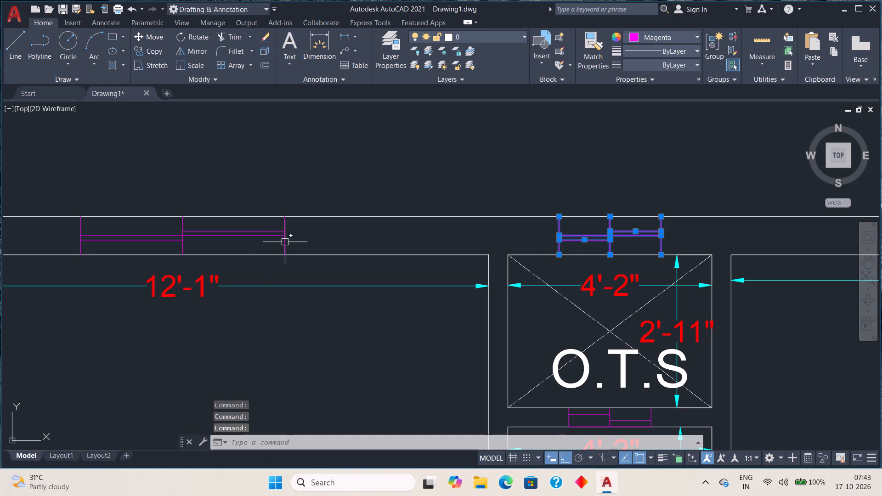
Add the Bedroom 01 window's frame and pane lines in the first floor plan's top outer wall to the selection.
{"action": "left_click", "coordinate": [285, 242]}
{"action": "left_click", "coordinate": [266, 239]}
{"action": "left_click", "coordinate": [266, 233]}
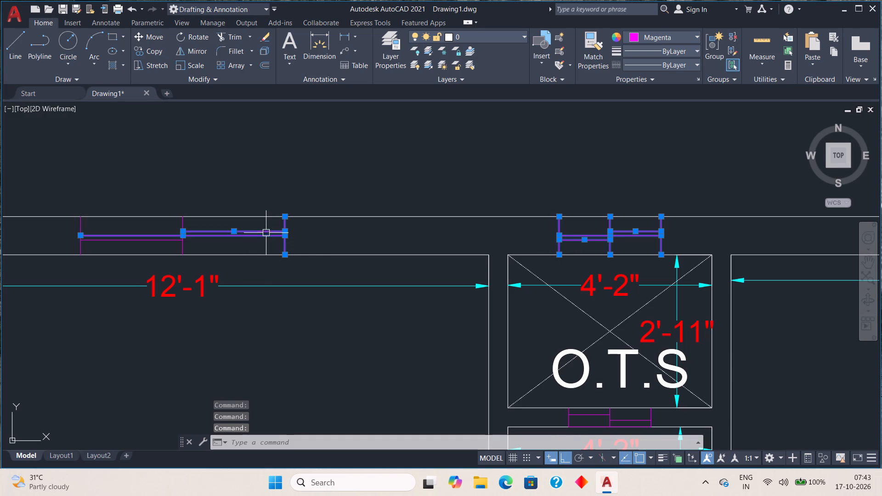
{"action": "left_click", "coordinate": [184, 249]}
{"action": "scroll", "coordinate": [166, 249], "scroll_direction": "up", "scroll_amount": 1}
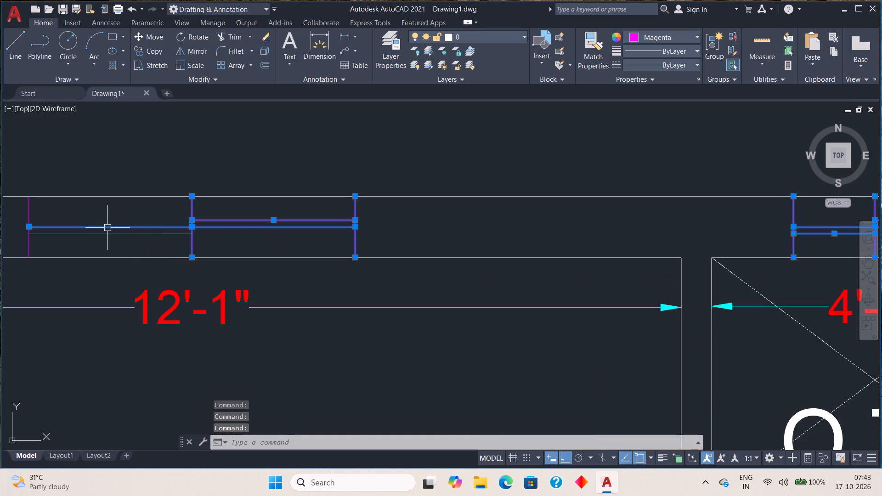
{"action": "left_click", "coordinate": [107, 235]}
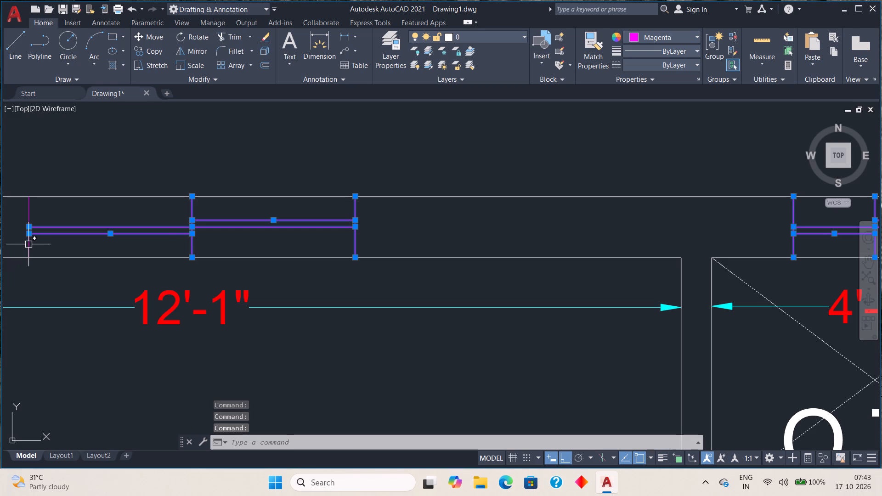
{"action": "left_click", "coordinate": [28, 244]}
Add the frame and pane lines of the Bath window in the first floor plan's left outer wall to the selection.
{"action": "scroll", "coordinate": [201, 274], "scroll_direction": "down", "scroll_amount": 3}
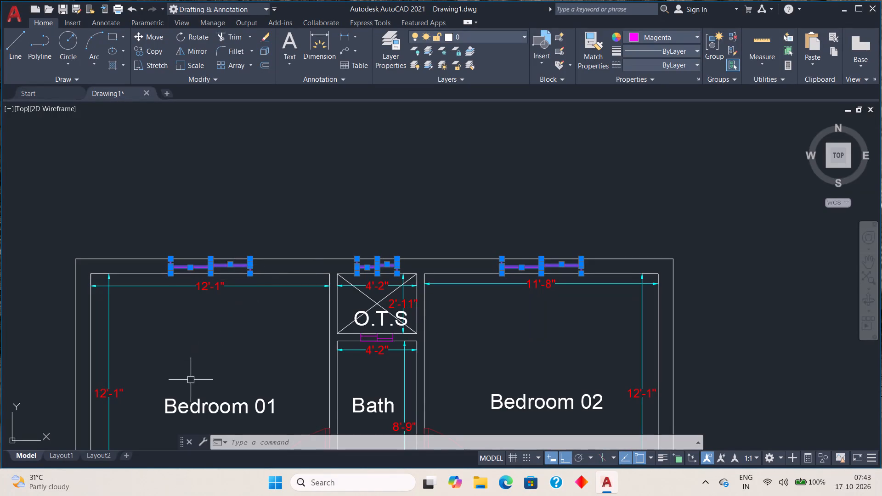
{"action": "middle_click_drag", "start_coordinate": [204, 395], "coordinate": [296, 141]}
{"action": "scroll", "coordinate": [159, 334], "scroll_direction": "up", "scroll_amount": 2}
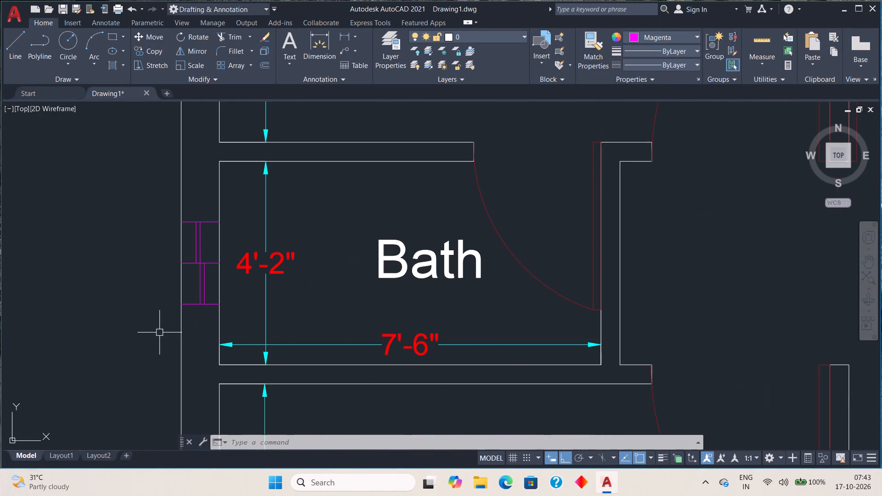
{"action": "left_click", "coordinate": [208, 305]}
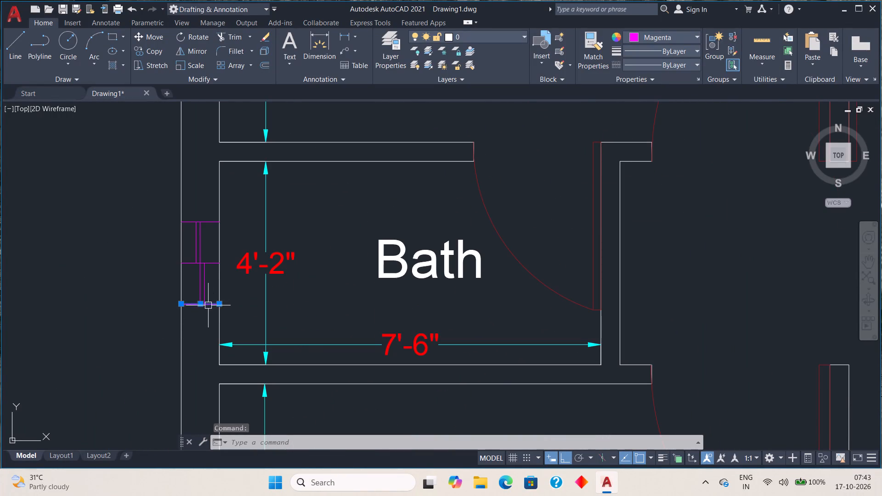
{"action": "scroll", "coordinate": [204, 295], "scroll_direction": "up", "scroll_amount": 2}
{"action": "left_click", "coordinate": [204, 287]}
{"action": "left_click", "coordinate": [194, 285]}
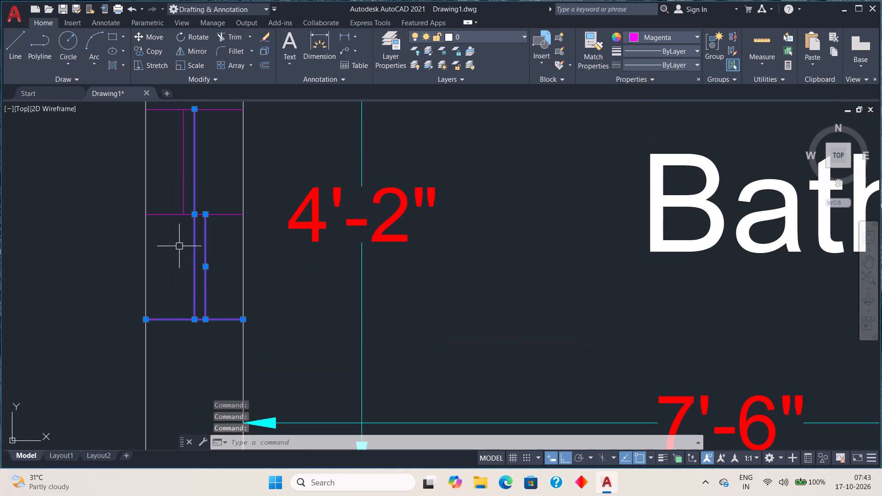
{"action": "left_click", "coordinate": [172, 215]}
{"action": "left_click", "coordinate": [183, 199]}
{"action": "middle_click_drag", "start_coordinate": [225, 135], "coordinate": [224, 161]}
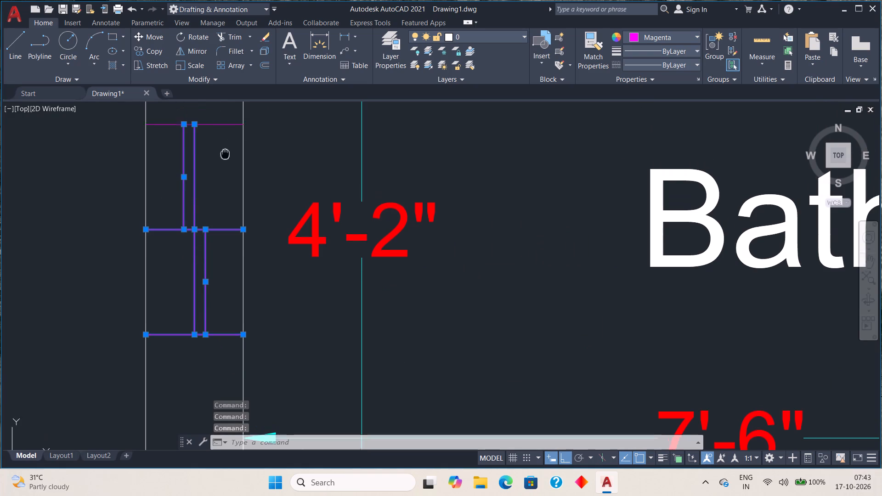
{"action": "middle_click_drag", "start_coordinate": [224, 161], "coordinate": [220, 196]}
{"action": "left_click", "coordinate": [220, 172]}
Add the magenta lines of the small window between the O.T.S and the Bath below it to the selection.
{"action": "scroll", "coordinate": [260, 185], "scroll_direction": "down", "scroll_amount": 4}
{"action": "scroll", "coordinate": [316, 191], "scroll_direction": "down", "scroll_amount": 2}
{"action": "middle_click_drag", "start_coordinate": [391, 278], "coordinate": [361, 377]}
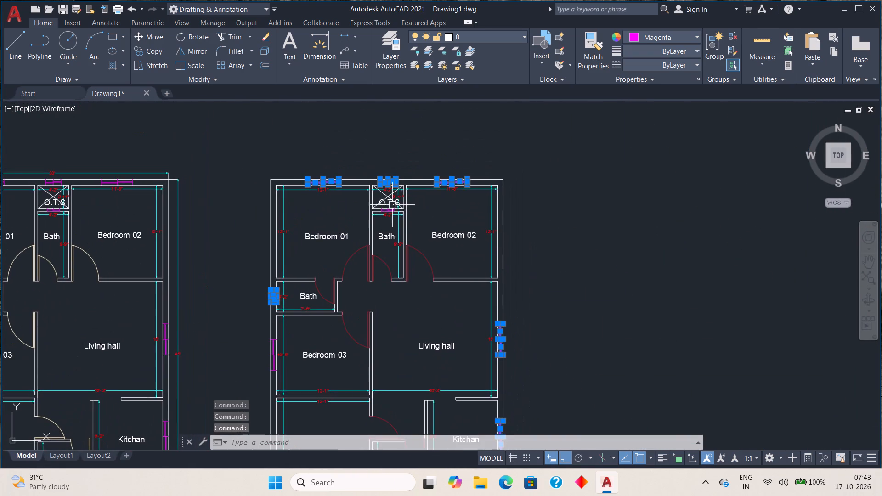
{"action": "scroll", "coordinate": [392, 204], "scroll_direction": "up", "scroll_amount": 5}
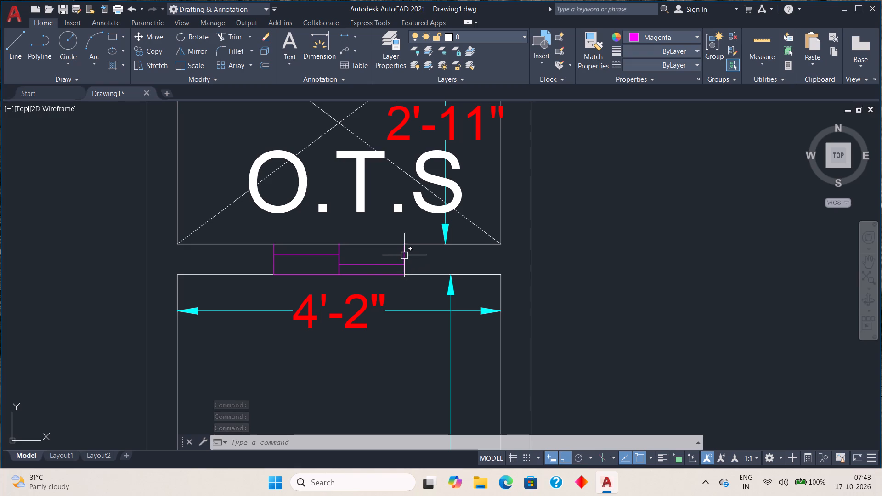
{"action": "left_click", "coordinate": [404, 255]}
{"action": "left_click", "coordinate": [370, 263]}
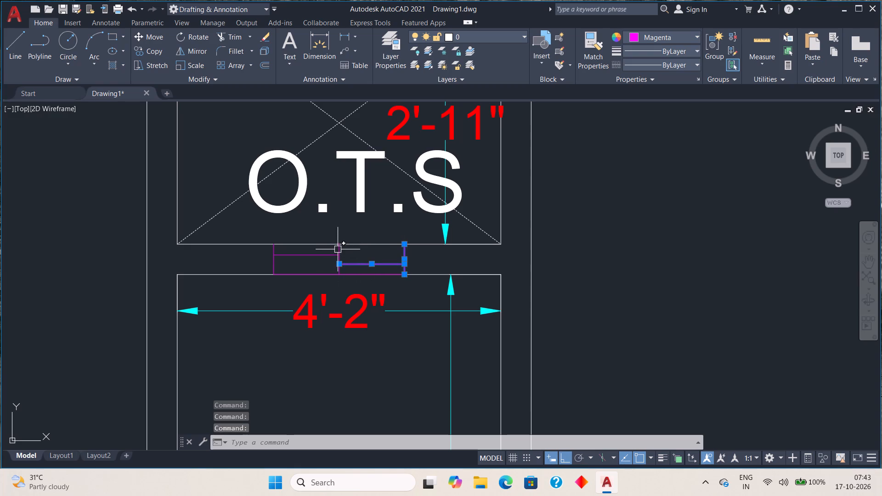
{"action": "left_click", "coordinate": [338, 249]}
{"action": "left_click", "coordinate": [319, 253]}
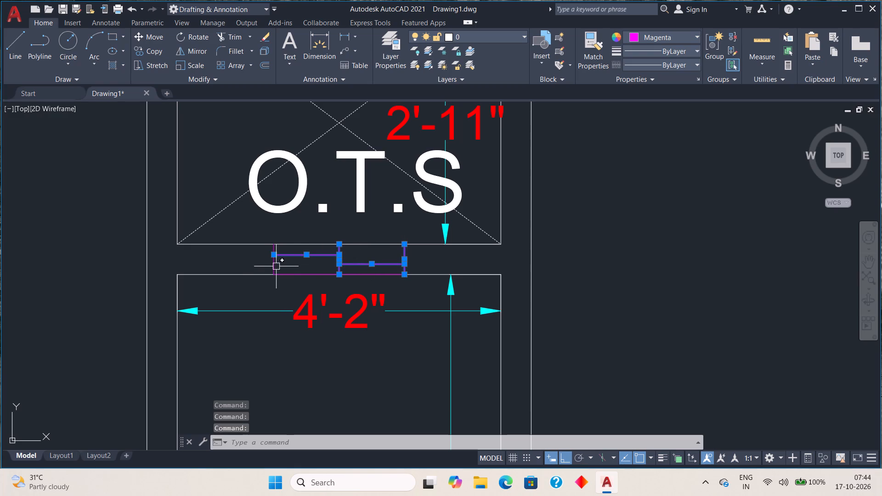
{"action": "left_click", "coordinate": [274, 266]}
Add the Bedroom 03 window's frame and pane lines in the first floor plan's left outer wall to the selection.
{"action": "scroll", "coordinate": [304, 266], "scroll_direction": "down", "scroll_amount": 5}
{"action": "middle_click_drag", "start_coordinate": [357, 321], "coordinate": [352, 256]}
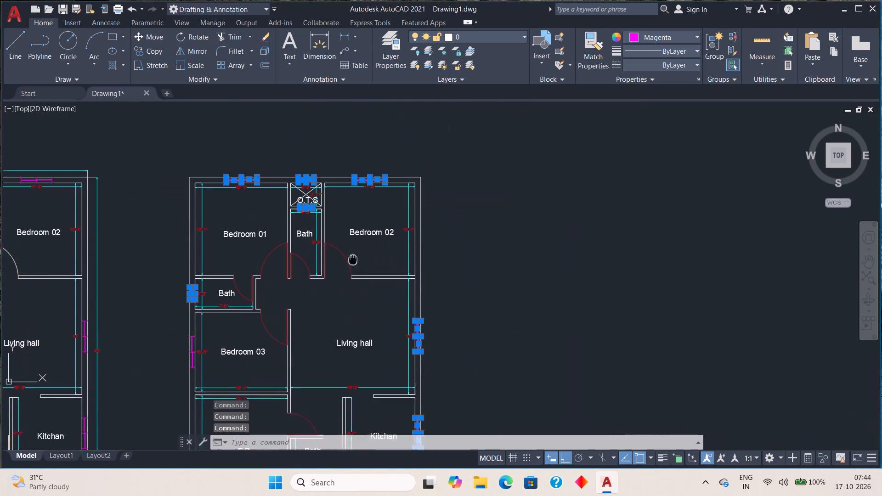
{"action": "middle_click_drag", "start_coordinate": [352, 256], "coordinate": [352, 227]}
{"action": "middle_click_drag", "start_coordinate": [307, 355], "coordinate": [310, 299]}
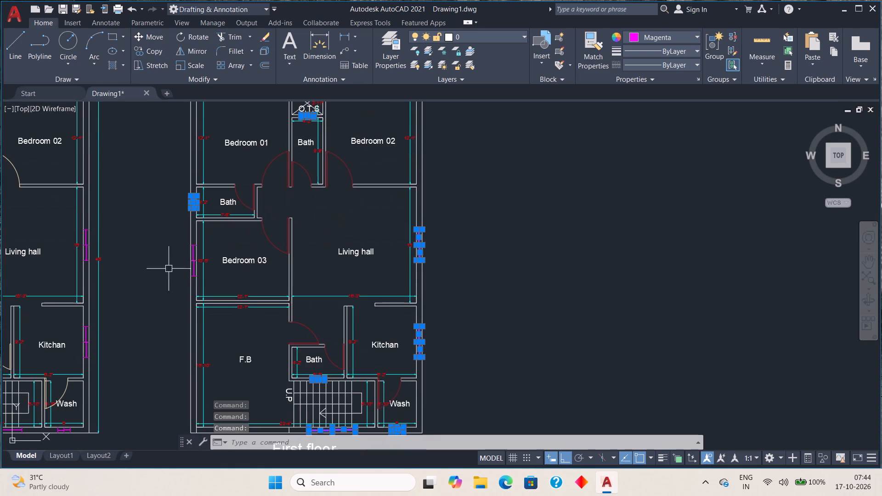
{"action": "scroll", "coordinate": [198, 275], "scroll_direction": "up", "scroll_amount": 4}
{"action": "middle_click_drag", "start_coordinate": [222, 284], "coordinate": [398, 313]}
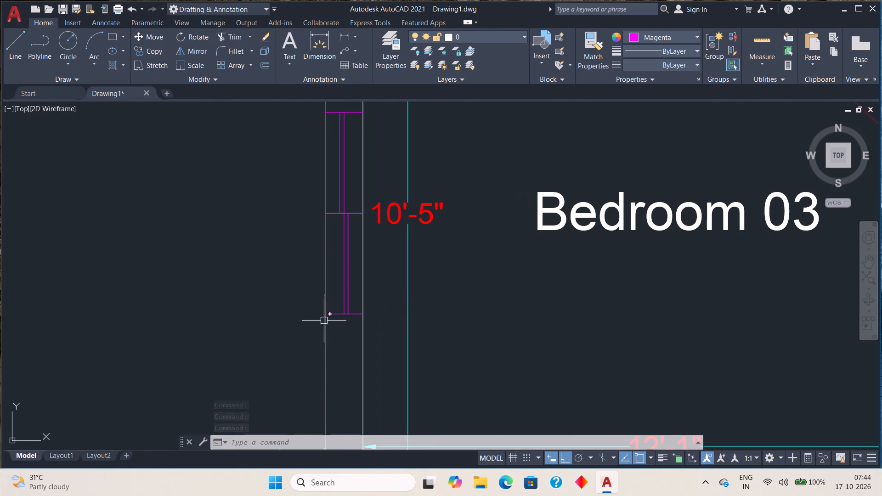
{"action": "left_click", "coordinate": [334, 313]}
{"action": "left_click", "coordinate": [342, 291]}
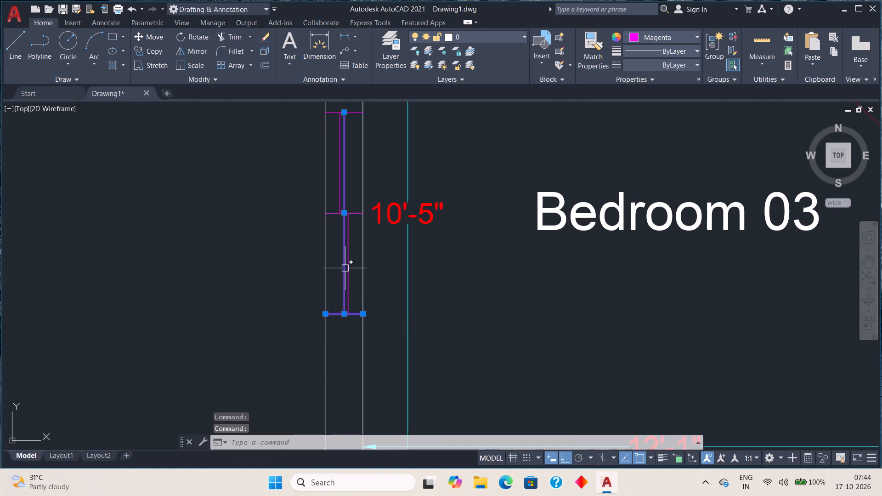
{"action": "left_click", "coordinate": [348, 265]}
{"action": "left_click", "coordinate": [356, 214]}
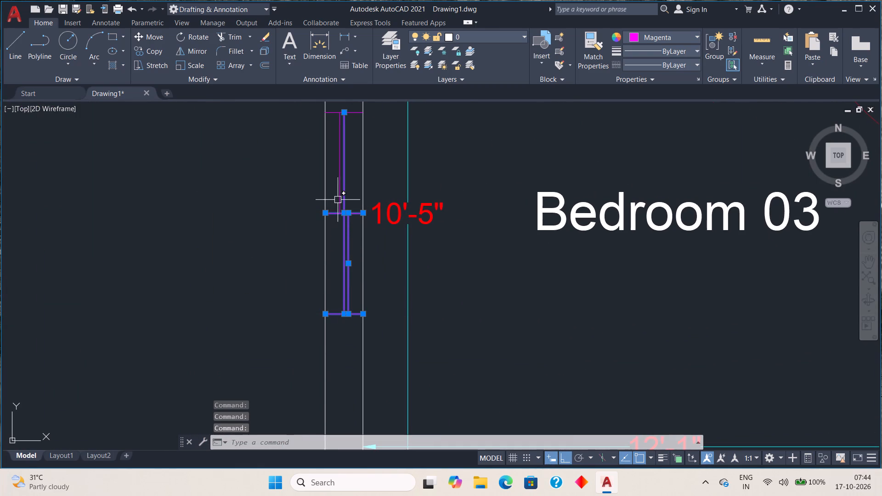
{"action": "left_click", "coordinate": [339, 190]}
{"action": "middle_click_drag", "start_coordinate": [346, 161], "coordinate": [342, 239]}
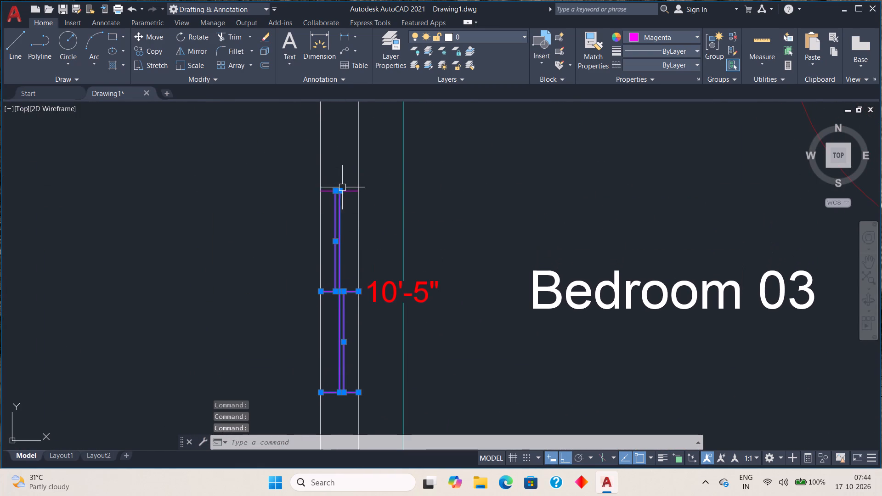
{"action": "left_click", "coordinate": [345, 190]}
Change the colour of the selected first floor windows to yellow 248,215,49 and clear the selection.
{"action": "scroll", "coordinate": [385, 228], "scroll_direction": "down", "scroll_amount": 4}
{"action": "middle_click_drag", "start_coordinate": [465, 344], "coordinate": [452, 327]}
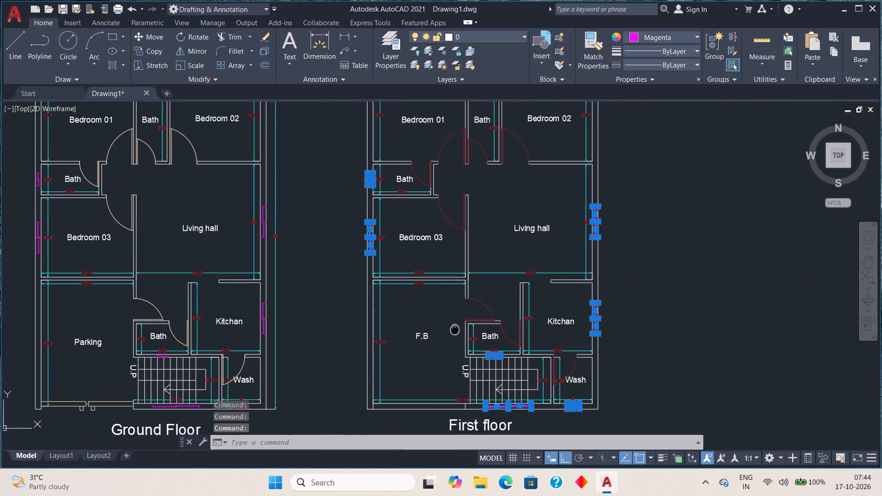
{"action": "middle_click_drag", "start_coordinate": [452, 327], "coordinate": [425, 297]}
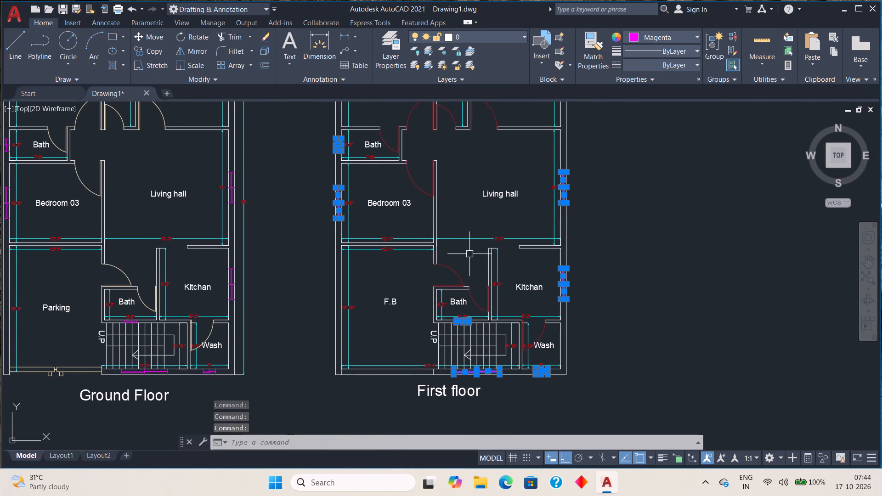
{"action": "middle_click_drag", "start_coordinate": [471, 260], "coordinate": [456, 358]}
{"action": "scroll", "coordinate": [448, 281], "scroll_direction": "down", "scroll_amount": 1}
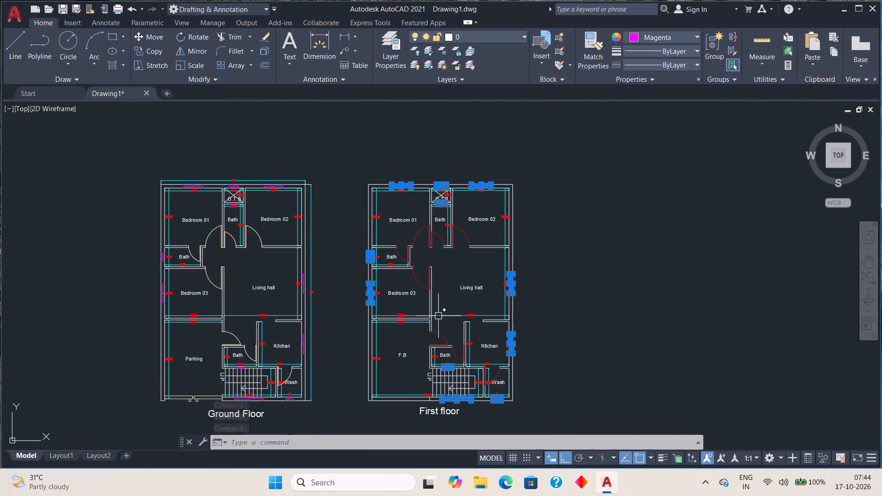
{"action": "middle_click_drag", "start_coordinate": [438, 316], "coordinate": [443, 294]}
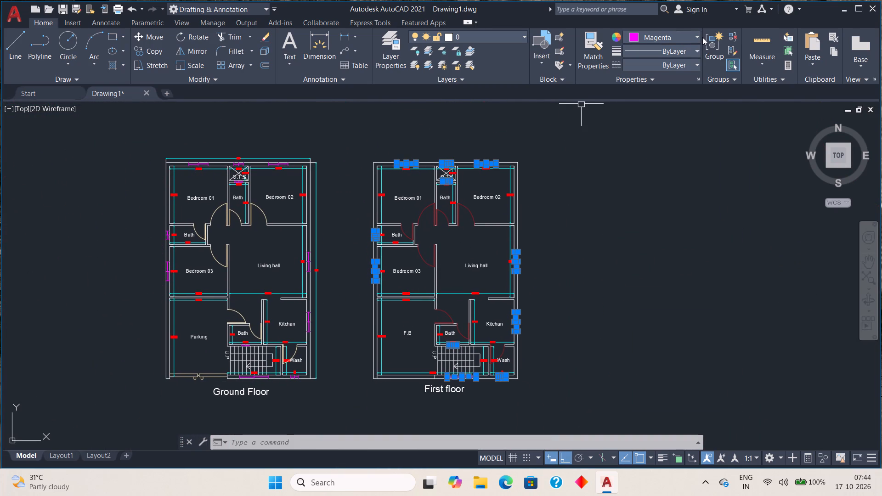
{"action": "left_click", "coordinate": [697, 36]}
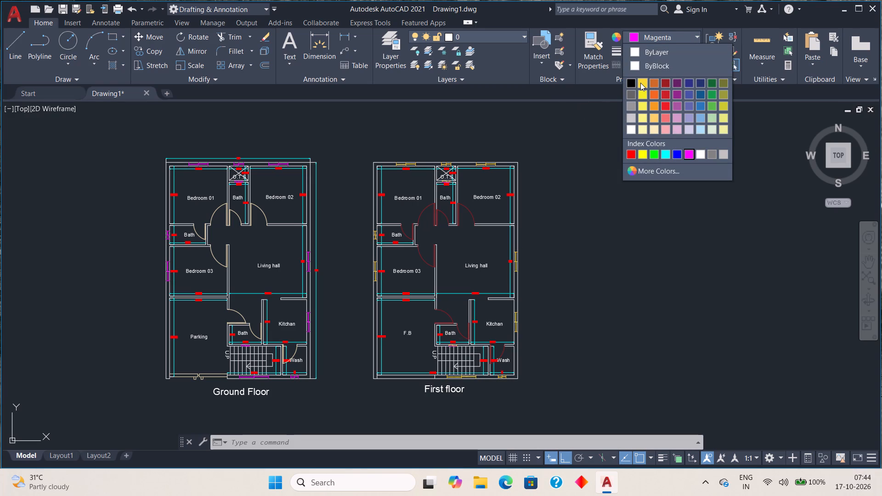
{"action": "left_click", "coordinate": [640, 83]}
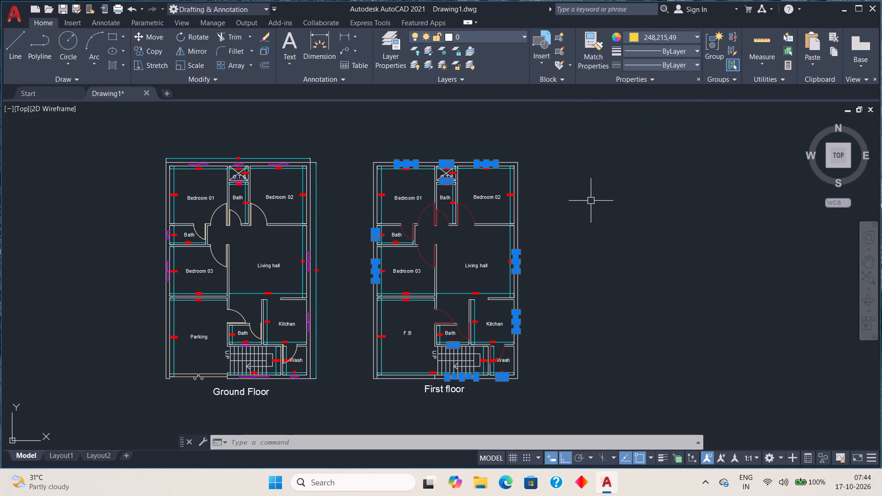
{"action": "key", "text": "Escape"}
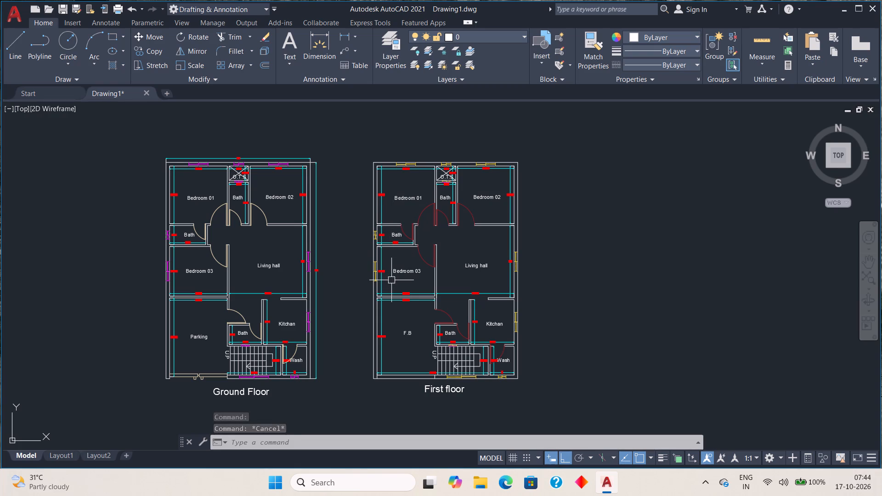
Examine the first floor plan's recoloured windows, comparing the whole layout with the ground floor plan.
{"action": "middle_click_drag", "start_coordinate": [415, 293], "coordinate": [409, 269]}
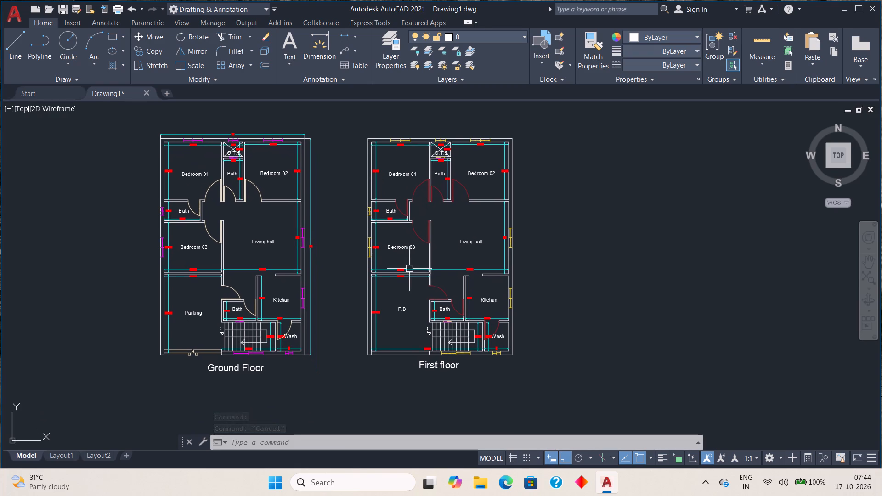
{"action": "scroll", "coordinate": [396, 269], "scroll_direction": "up", "scroll_amount": 3}
{"action": "scroll", "coordinate": [398, 271], "scroll_direction": "down", "scroll_amount": 2}
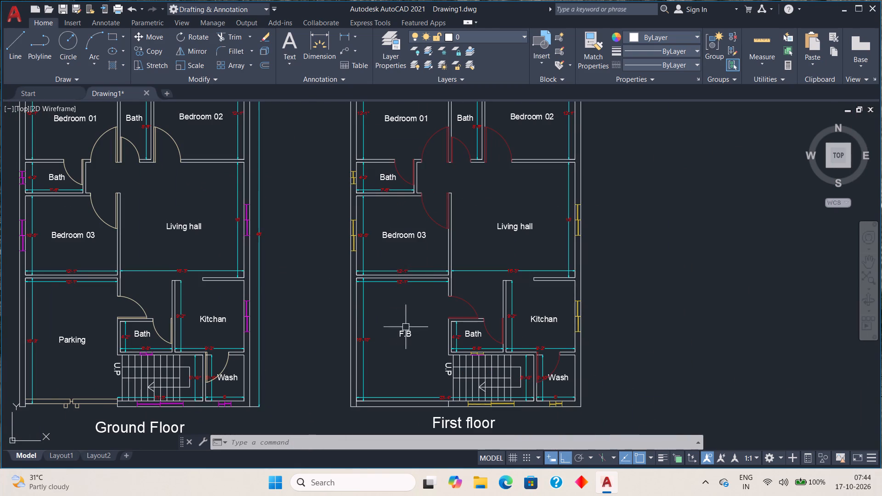
{"action": "middle_click_drag", "start_coordinate": [406, 364], "coordinate": [390, 330]}
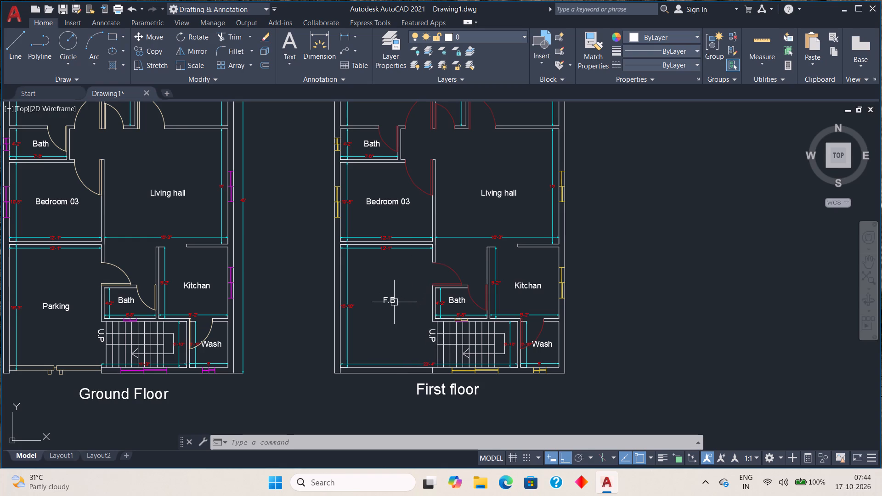
{"action": "scroll", "coordinate": [394, 254], "scroll_direction": "down", "scroll_amount": 2}
{"action": "middle_click_drag", "start_coordinate": [400, 220], "coordinate": [402, 254]}
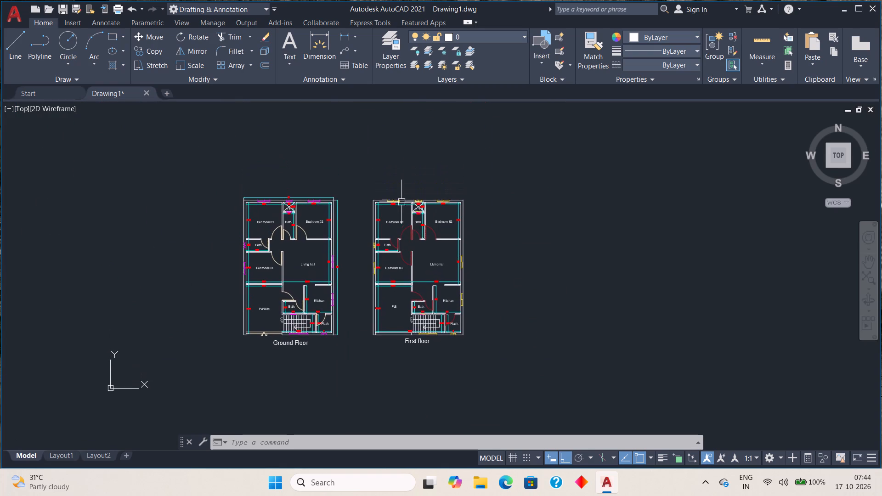
{"action": "scroll", "coordinate": [402, 202], "scroll_direction": "up", "scroll_amount": 4}
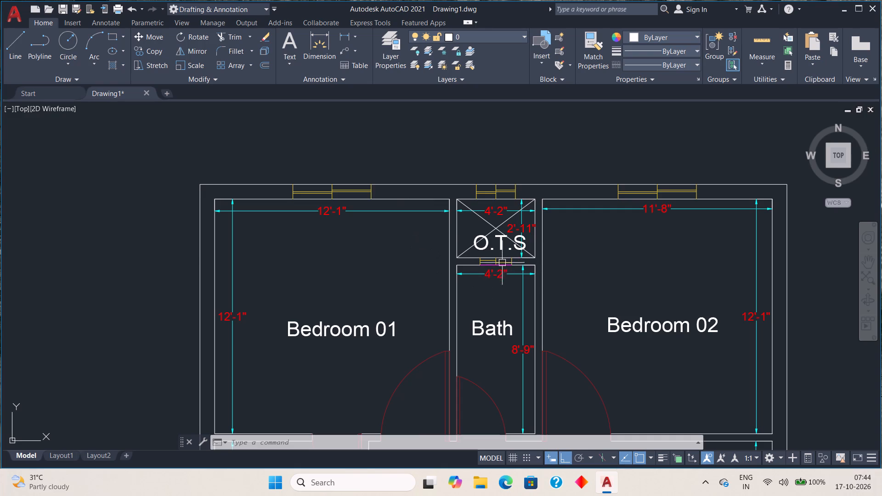
Select the Bedroom 01, O.T.S, Bedroom 02, both upper Bath, Bedroom 03 and Living hall labels in the first floor plan.
{"action": "scroll", "coordinate": [503, 254], "scroll_direction": "up", "scroll_amount": 2}
{"action": "scroll", "coordinate": [501, 259], "scroll_direction": "down", "scroll_amount": 4}
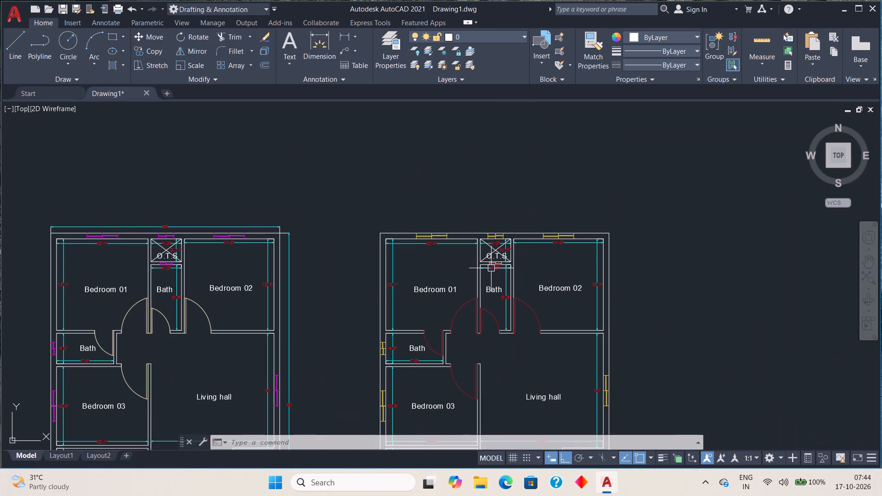
{"action": "middle_click_drag", "start_coordinate": [493, 276], "coordinate": [514, 187]}
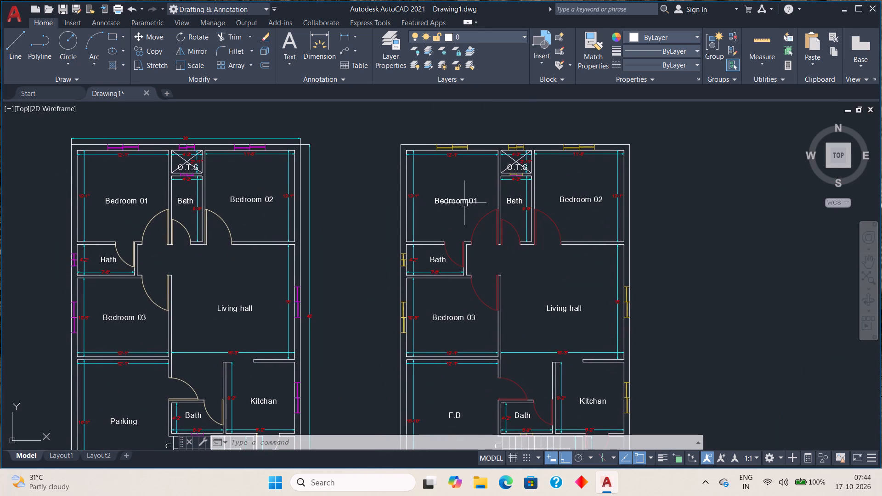
{"action": "left_click", "coordinate": [459, 202]}
{"action": "scroll", "coordinate": [503, 182], "scroll_direction": "up", "scroll_amount": 2}
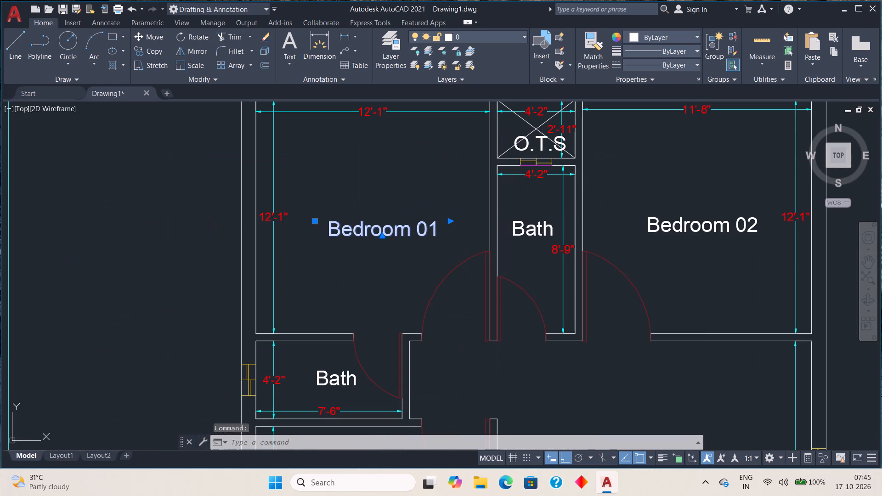
{"action": "left_click", "coordinate": [542, 147]}
{"action": "left_click", "coordinate": [698, 225]}
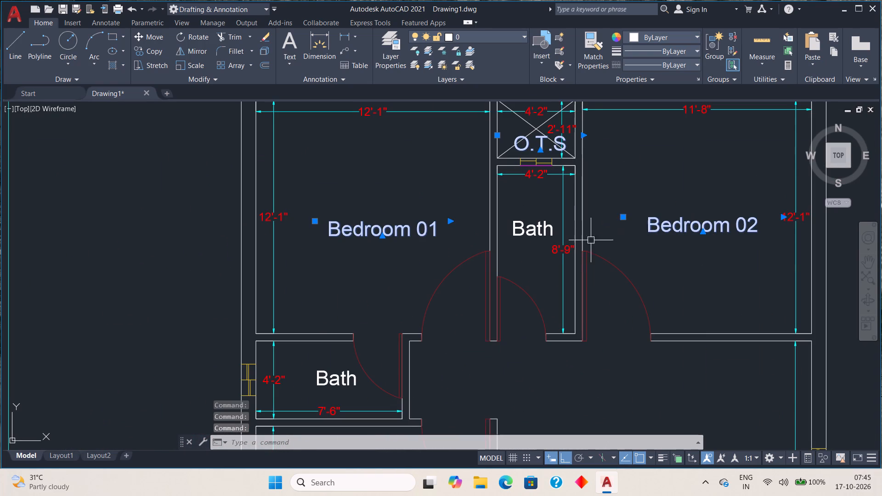
{"action": "left_click", "coordinate": [547, 229]}
{"action": "scroll", "coordinate": [625, 284], "scroll_direction": "down", "scroll_amount": 2}
{"action": "middle_click_drag", "start_coordinate": [667, 296], "coordinate": [582, 225]}
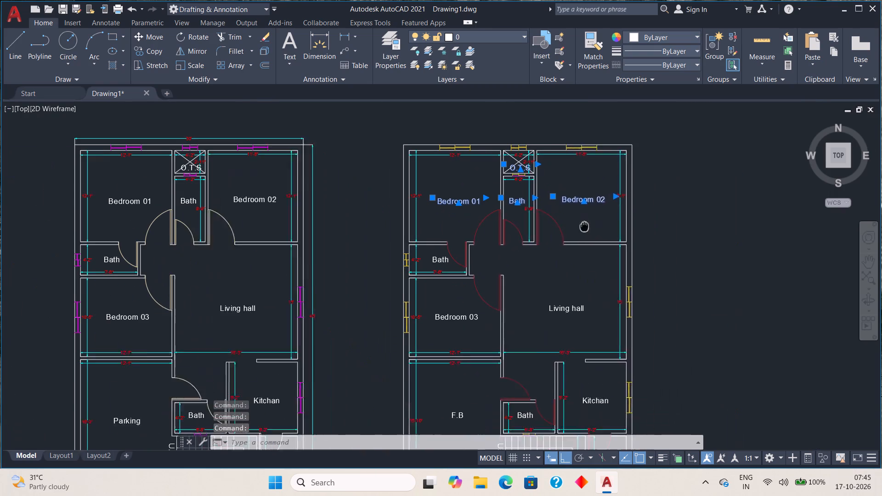
{"action": "middle_click_drag", "start_coordinate": [582, 225], "coordinate": [577, 222]}
{"action": "scroll", "coordinate": [424, 250], "scroll_direction": "up", "scroll_amount": 2}
{"action": "left_click", "coordinate": [424, 250]}
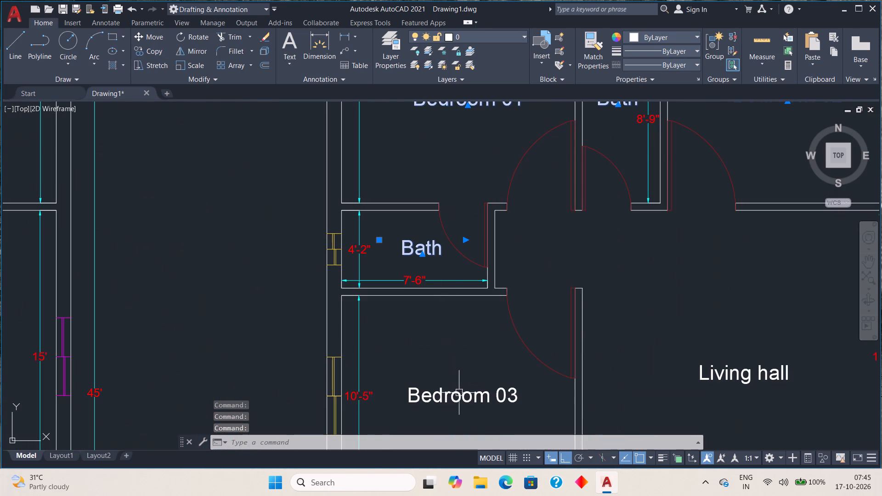
{"action": "left_click", "coordinate": [460, 399]}
{"action": "left_click", "coordinate": [710, 372]}
Add the first floor's F.B, U.P, lower Bath, Kitchan and Wash labels to the selection and recolour all selected labels 221,179,212.
{"action": "scroll", "coordinate": [702, 349], "scroll_direction": "down", "scroll_amount": 4}
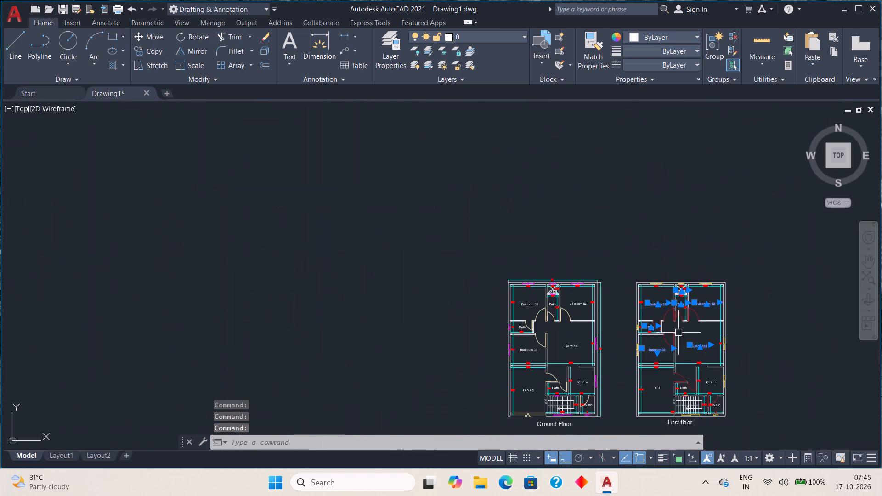
{"action": "middle_click_drag", "start_coordinate": [686, 385], "coordinate": [616, 323]}
{"action": "scroll", "coordinate": [597, 330], "scroll_direction": "up", "scroll_amount": 3}
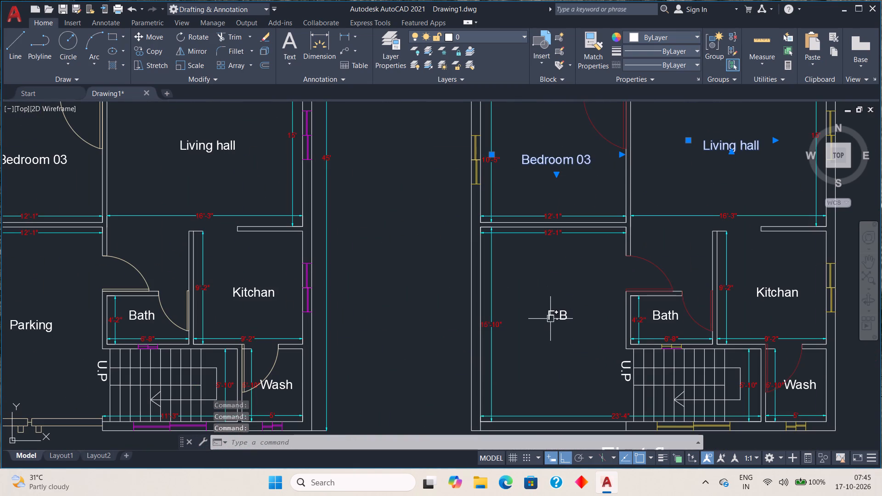
{"action": "left_click", "coordinate": [550, 315]}
{"action": "left_click", "coordinate": [627, 374]}
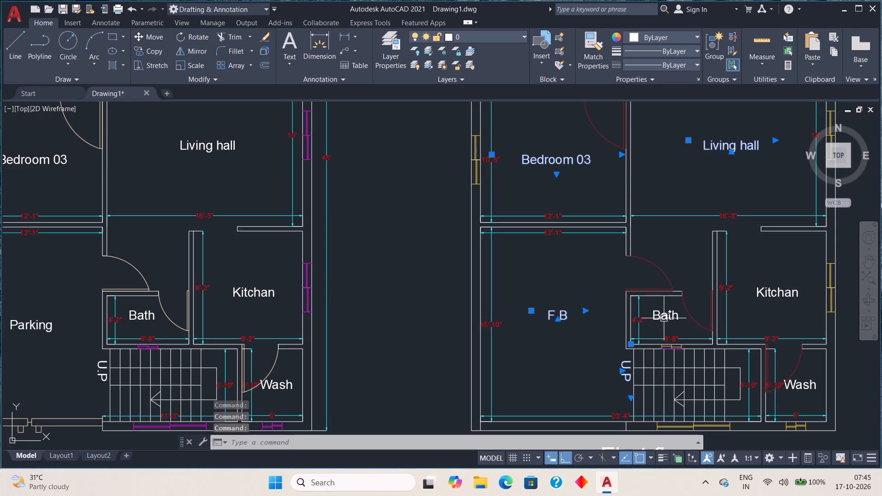
{"action": "left_click", "coordinate": [664, 317]}
{"action": "left_click", "coordinate": [768, 288]}
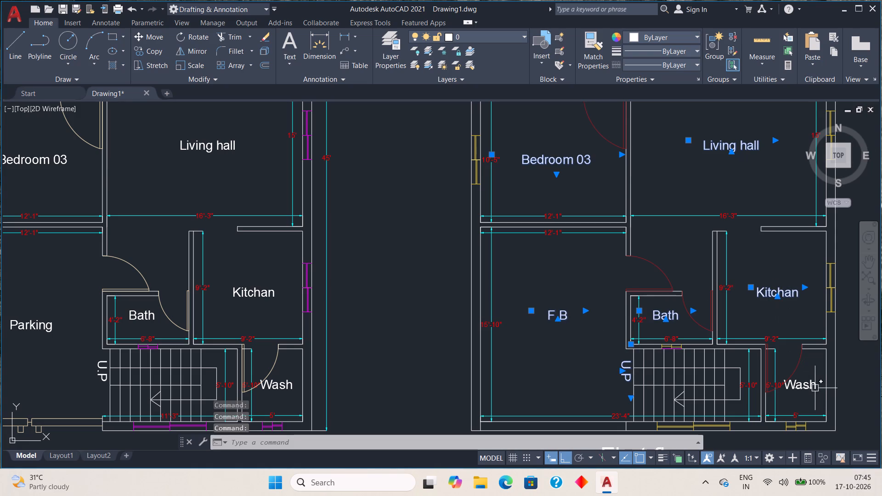
{"action": "left_click", "coordinate": [813, 386]}
{"action": "scroll", "coordinate": [764, 305], "scroll_direction": "down", "scroll_amount": 2}
{"action": "middle_click_drag", "start_coordinate": [744, 261], "coordinate": [715, 328]}
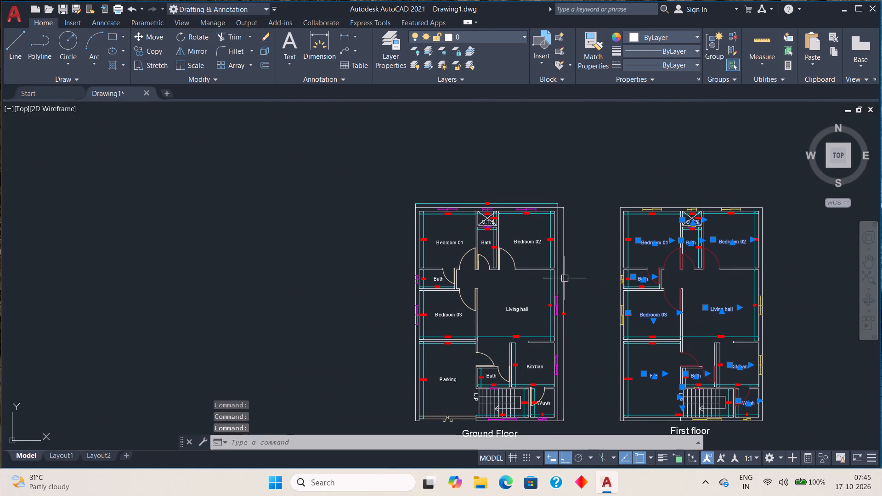
{"action": "left_click", "coordinate": [697, 36]}
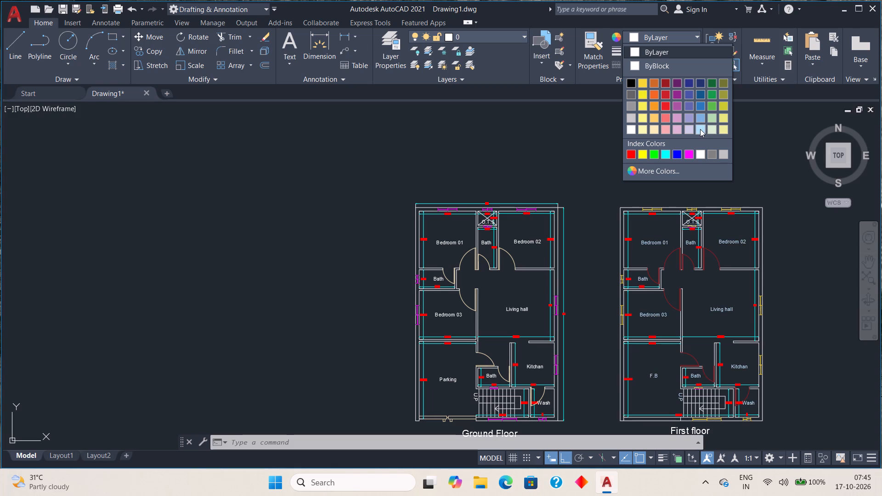
{"action": "left_click", "coordinate": [677, 127]}
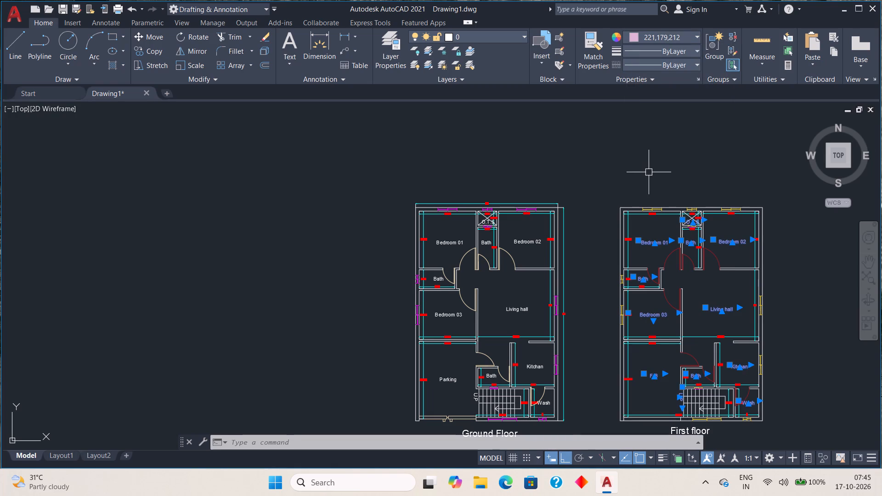
{"action": "key", "text": "Escape"}
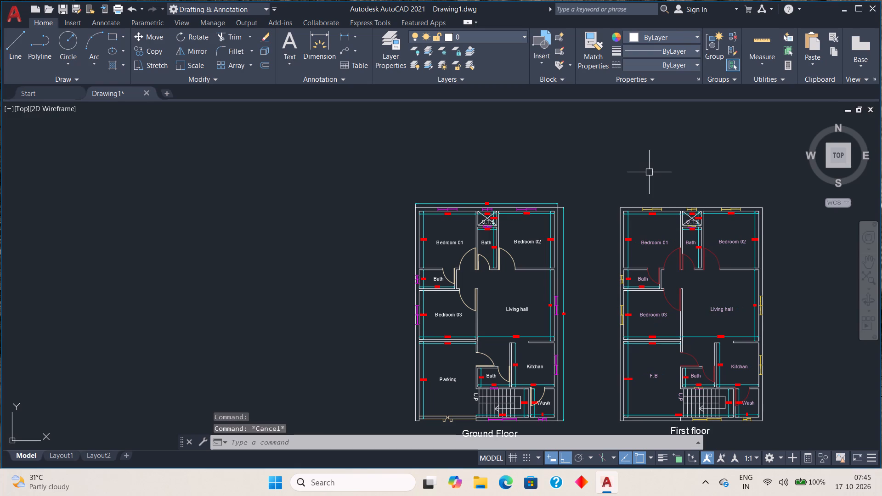
Examine the first floor plan's recoloured room labels, comparing the whole layout with the ground floor plan.
{"action": "middle_click_drag", "start_coordinate": [676, 281], "coordinate": [569, 267]}
{"action": "scroll", "coordinate": [560, 257], "scroll_direction": "up", "scroll_amount": 3}
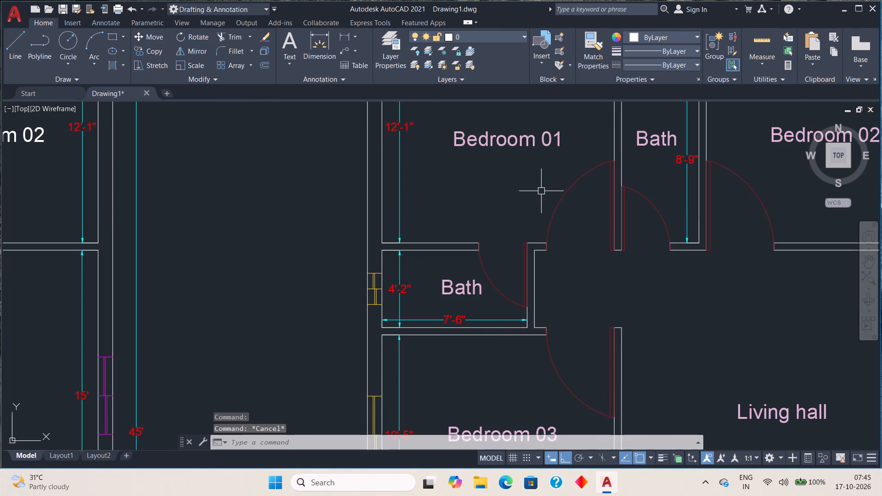
{"action": "scroll", "coordinate": [541, 191], "scroll_direction": "down", "scroll_amount": 3}
{"action": "middle_click_drag", "start_coordinate": [575, 193], "coordinate": [532, 224]}
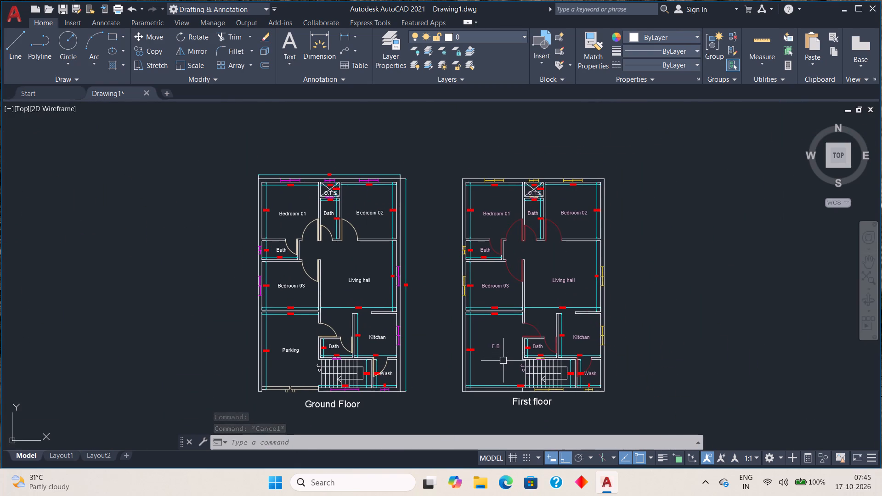
{"action": "scroll", "coordinate": [503, 360], "scroll_direction": "up", "scroll_amount": 2}
{"action": "scroll", "coordinate": [503, 356], "scroll_direction": "down", "scroll_amount": 1}
{"action": "middle_click_drag", "start_coordinate": [576, 306], "coordinate": [500, 307]}
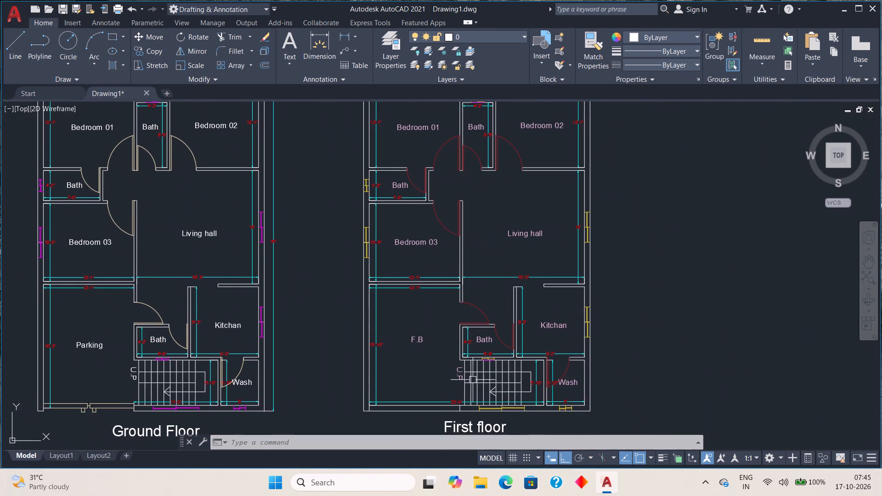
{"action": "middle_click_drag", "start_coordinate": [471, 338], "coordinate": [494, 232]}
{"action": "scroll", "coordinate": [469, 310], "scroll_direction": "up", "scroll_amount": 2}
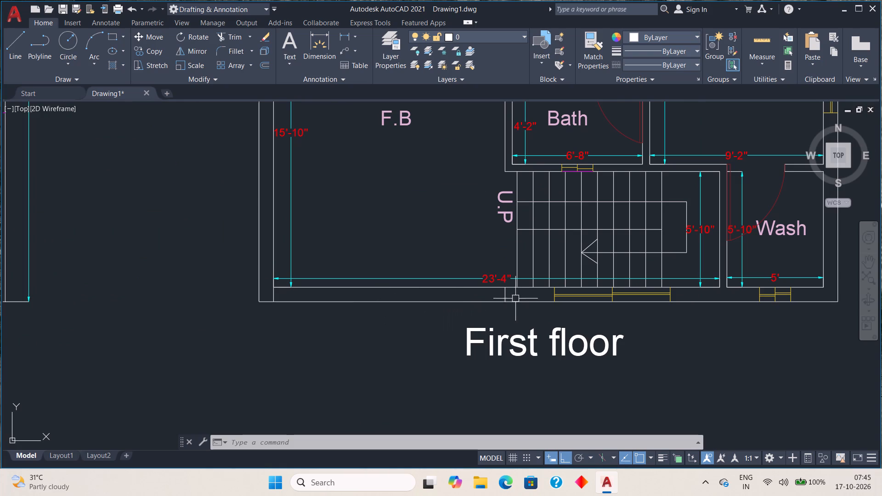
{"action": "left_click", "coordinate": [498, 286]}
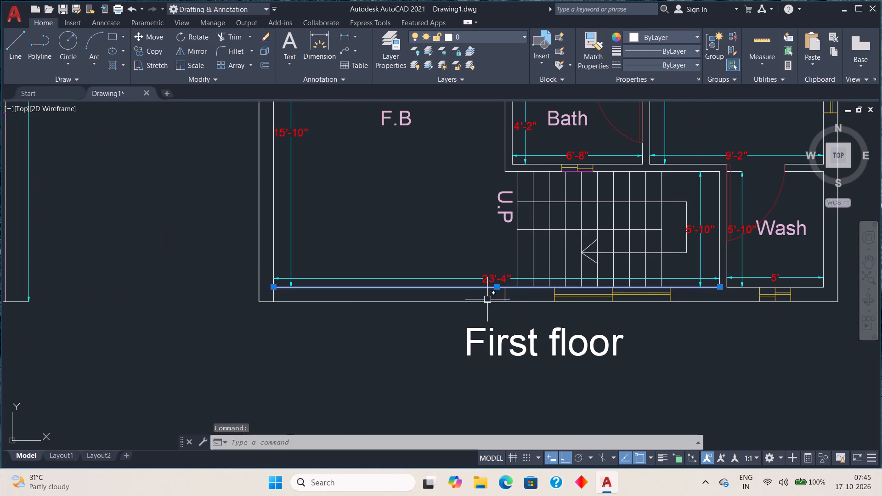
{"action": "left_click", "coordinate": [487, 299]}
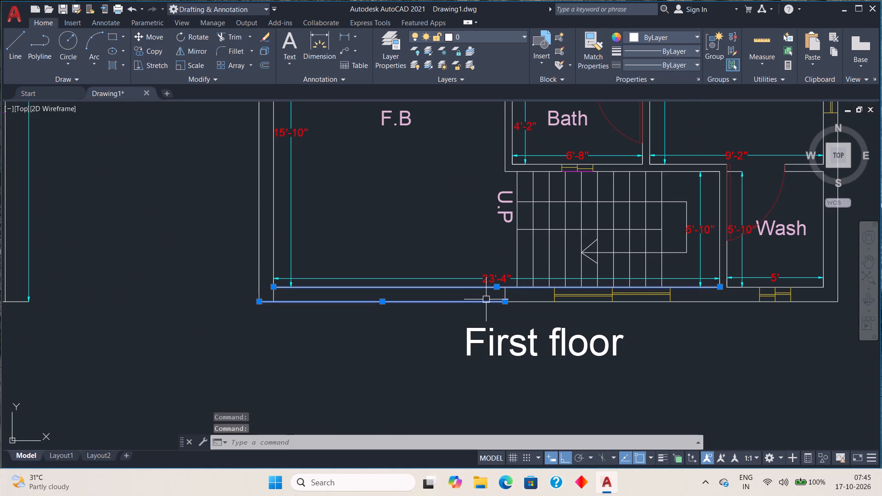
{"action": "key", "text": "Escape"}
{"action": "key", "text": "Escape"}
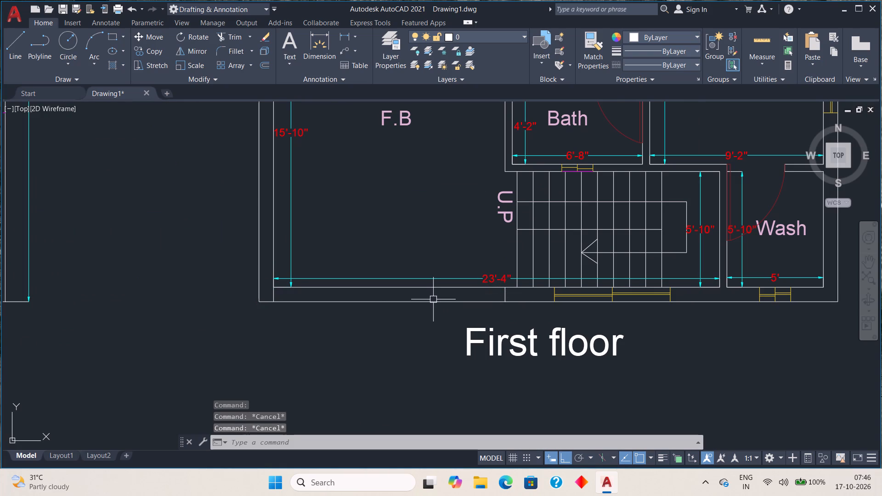
Shorten the first floor's inner front wall line to 11'-3" by stretching its F.B-side end to the short wall line beside the staircase.
{"action": "left_click", "coordinate": [435, 288]}
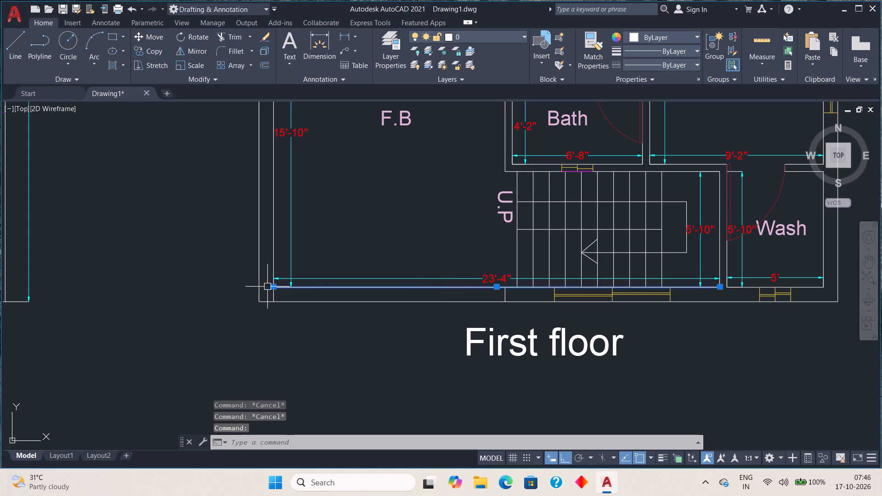
{"action": "left_click", "coordinate": [271, 286]}
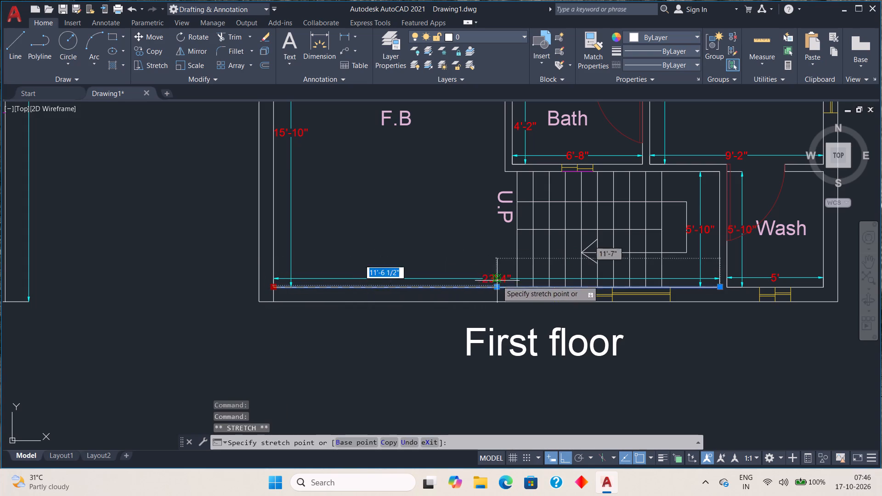
{"action": "left_click", "coordinate": [505, 288]}
{"action": "key", "text": "Escape"}
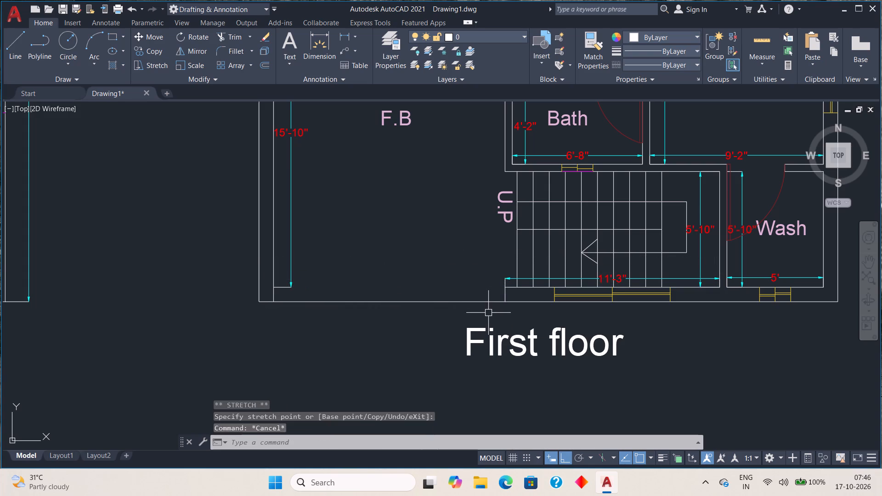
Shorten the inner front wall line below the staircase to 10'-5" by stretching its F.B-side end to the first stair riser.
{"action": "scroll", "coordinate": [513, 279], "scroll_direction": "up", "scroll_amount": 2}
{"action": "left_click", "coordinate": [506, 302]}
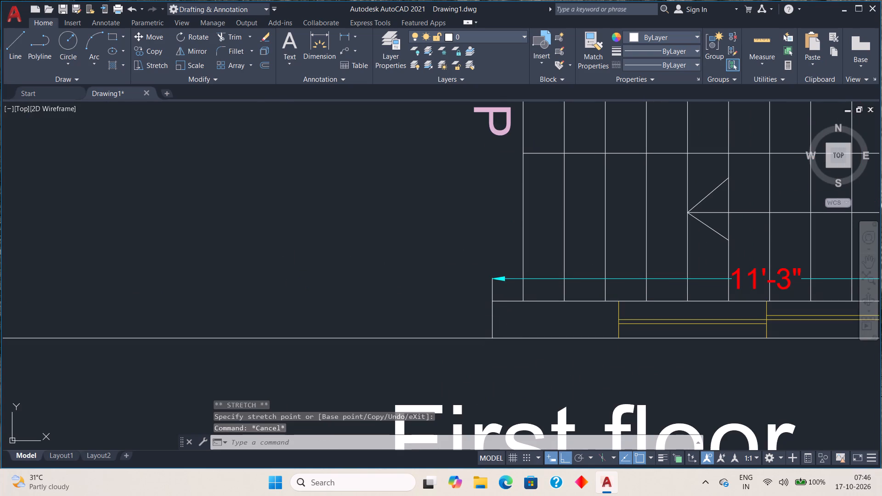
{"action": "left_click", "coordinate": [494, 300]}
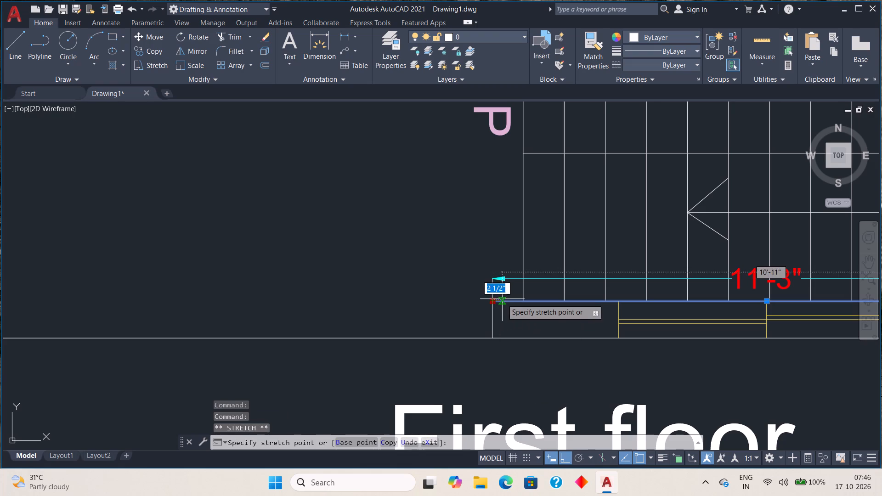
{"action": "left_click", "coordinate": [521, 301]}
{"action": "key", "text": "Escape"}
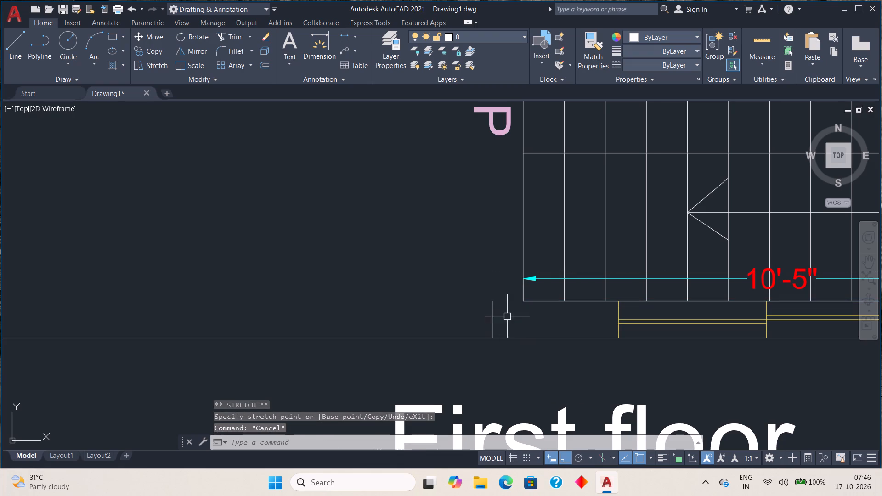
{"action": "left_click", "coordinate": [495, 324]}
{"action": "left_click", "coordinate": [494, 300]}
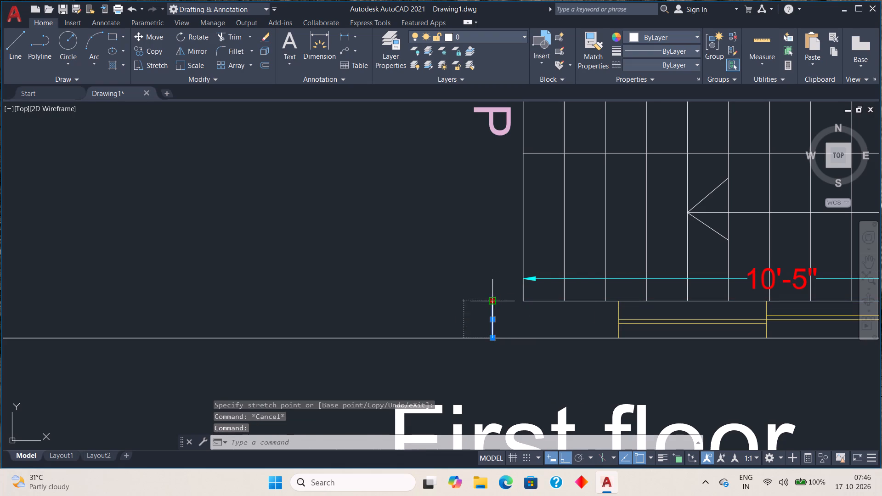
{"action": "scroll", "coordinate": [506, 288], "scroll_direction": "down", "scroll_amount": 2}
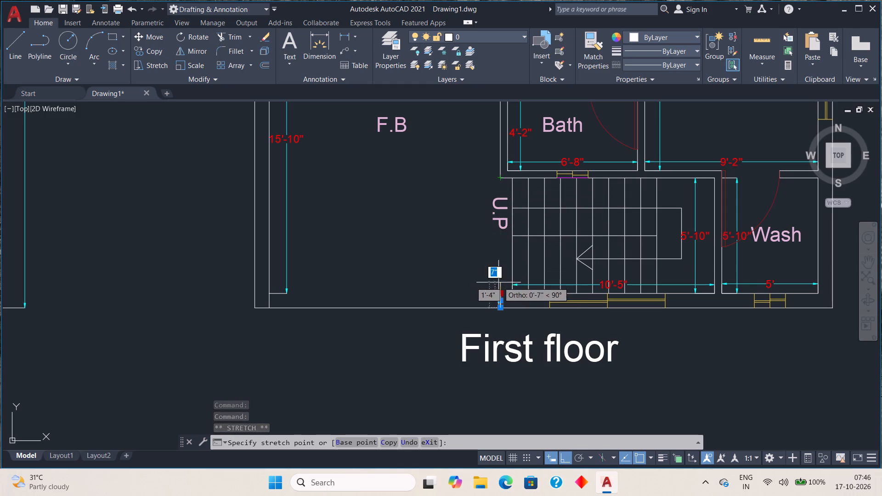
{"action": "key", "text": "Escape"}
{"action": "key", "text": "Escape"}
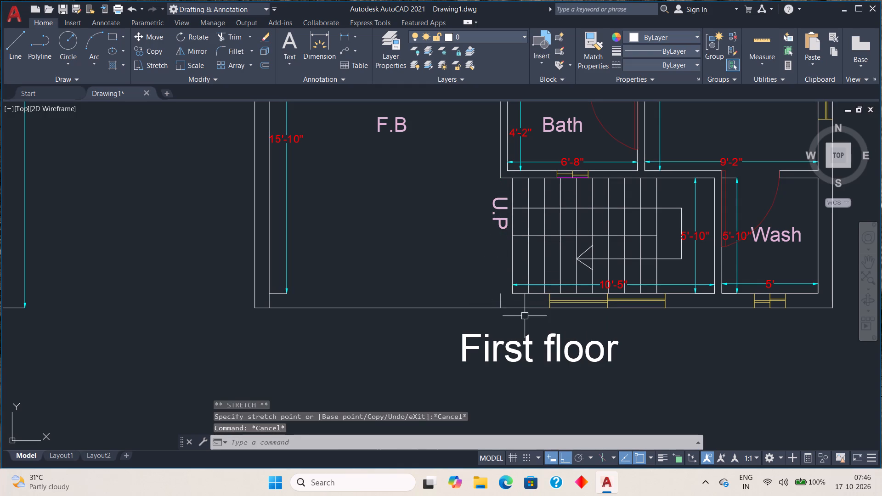
Stretch the inner front wall line's staircase end back to the top of the short wall line, making it 11'-3" long.
{"action": "scroll", "coordinate": [517, 294], "scroll_direction": "up", "scroll_amount": 2}
{"action": "left_click", "coordinate": [518, 293]}
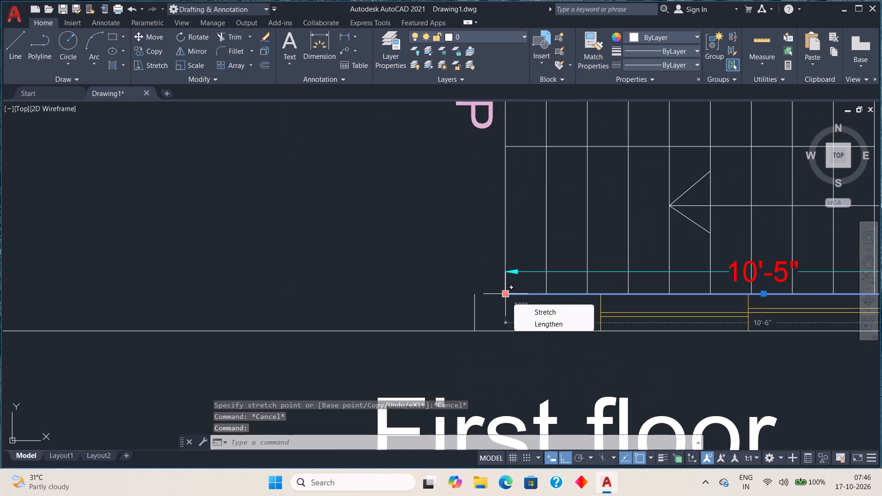
{"action": "left_click", "coordinate": [507, 295]}
{"action": "left_click", "coordinate": [474, 296]}
{"action": "key", "text": "Escape"}
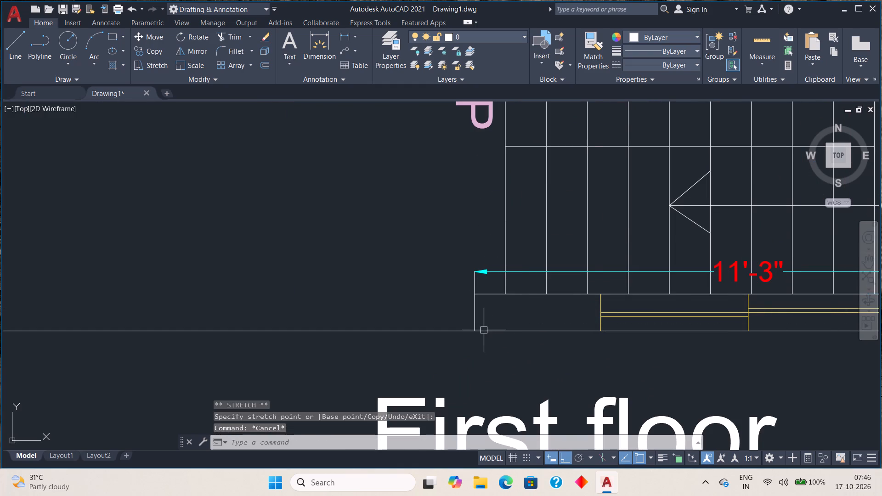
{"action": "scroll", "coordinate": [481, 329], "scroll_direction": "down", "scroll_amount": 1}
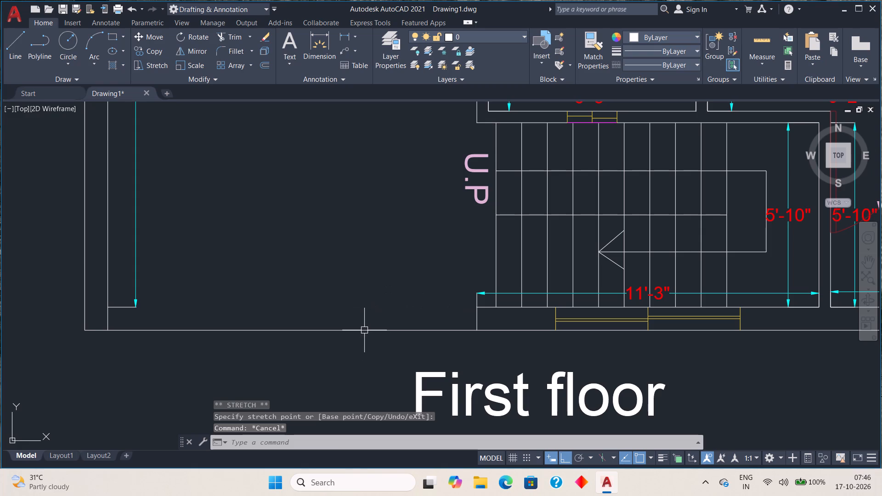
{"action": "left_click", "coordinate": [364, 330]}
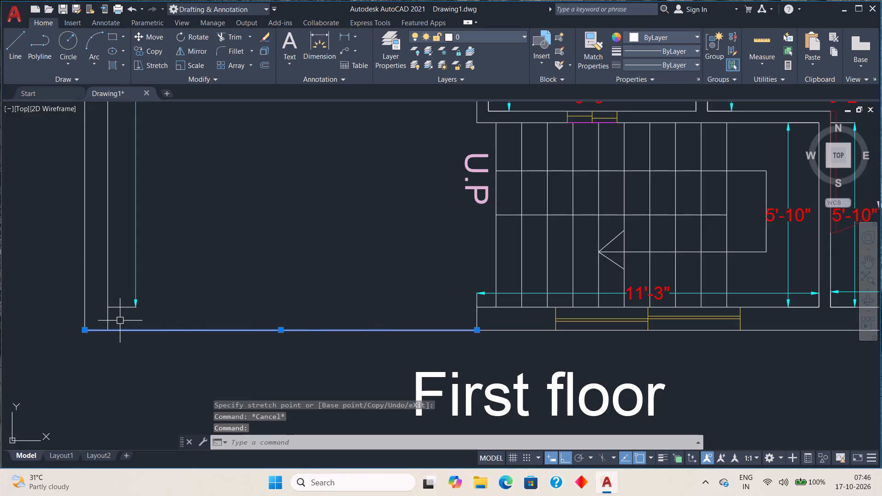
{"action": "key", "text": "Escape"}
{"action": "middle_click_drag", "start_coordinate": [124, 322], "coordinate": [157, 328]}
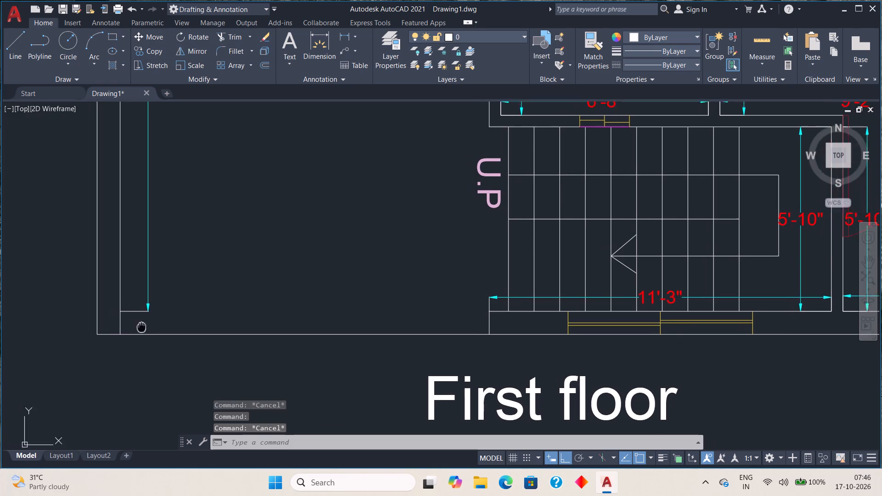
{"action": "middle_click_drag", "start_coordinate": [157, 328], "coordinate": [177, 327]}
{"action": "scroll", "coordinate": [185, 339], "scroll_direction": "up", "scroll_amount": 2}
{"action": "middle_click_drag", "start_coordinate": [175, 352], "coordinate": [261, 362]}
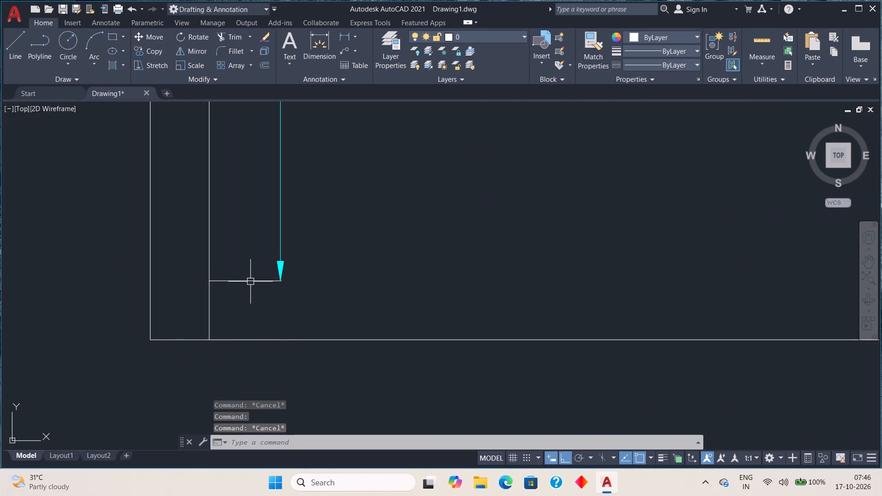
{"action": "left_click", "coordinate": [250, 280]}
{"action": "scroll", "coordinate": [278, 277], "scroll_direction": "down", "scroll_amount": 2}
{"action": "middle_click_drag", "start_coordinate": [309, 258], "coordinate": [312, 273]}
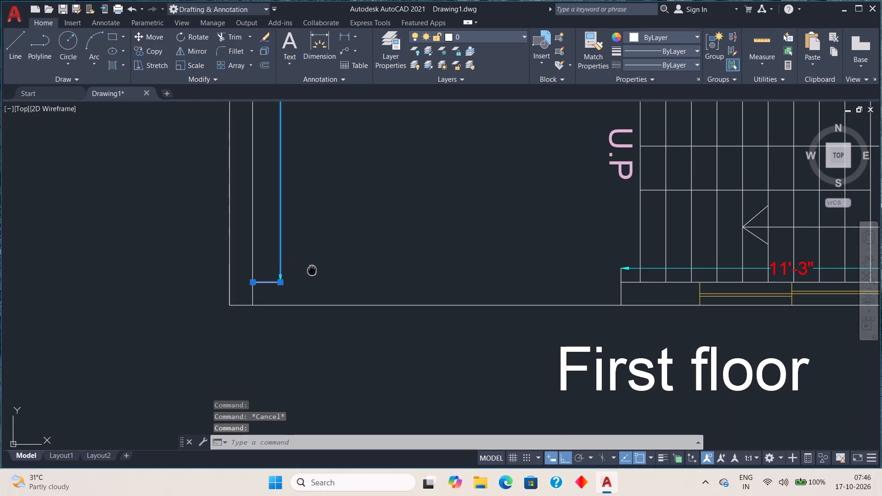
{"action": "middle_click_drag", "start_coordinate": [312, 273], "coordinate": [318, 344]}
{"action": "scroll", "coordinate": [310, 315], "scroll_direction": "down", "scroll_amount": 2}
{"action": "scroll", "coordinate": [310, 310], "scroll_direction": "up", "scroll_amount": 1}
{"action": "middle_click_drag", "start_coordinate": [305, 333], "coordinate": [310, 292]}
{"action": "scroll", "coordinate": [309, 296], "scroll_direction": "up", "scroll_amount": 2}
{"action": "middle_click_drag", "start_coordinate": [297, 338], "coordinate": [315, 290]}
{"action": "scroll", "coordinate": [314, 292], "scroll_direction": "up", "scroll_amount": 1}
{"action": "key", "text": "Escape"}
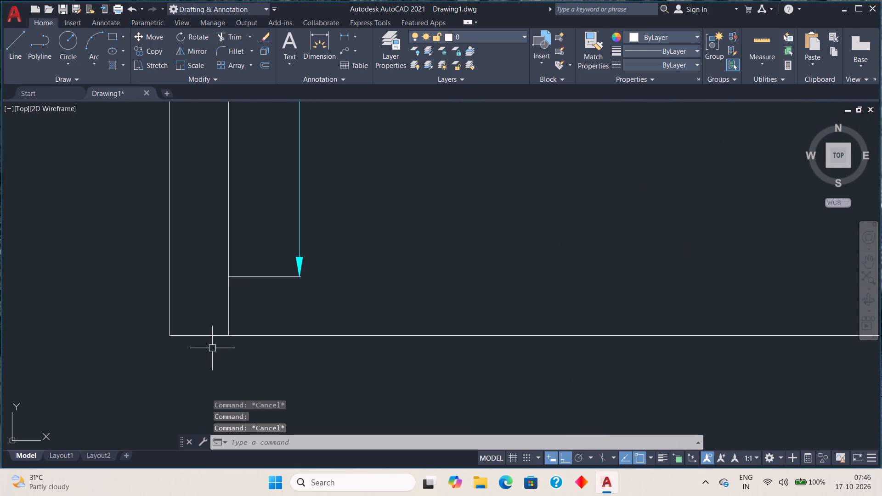
Shorten the F.B outer front wall line by stretching its corner end back to the inner line of the side wall.
{"action": "left_click", "coordinate": [211, 337]}
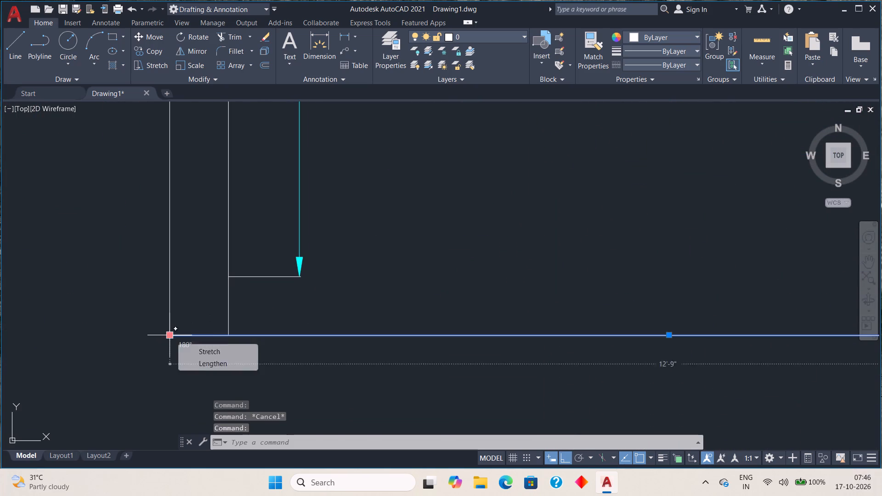
{"action": "left_click", "coordinate": [171, 334]}
{"action": "left_click", "coordinate": [228, 334]}
{"action": "key", "text": "Escape"}
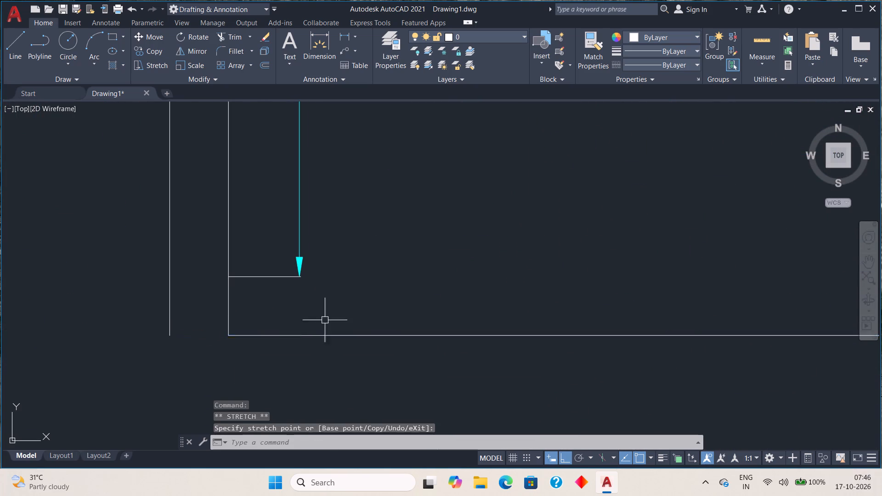
Copy the F.B outer front wall line inward, placing closely spaced parallel copies about 5" from the original.
{"action": "scroll", "coordinate": [373, 299], "scroll_direction": "down", "scroll_amount": 2}
{"action": "middle_click_drag", "start_coordinate": [463, 297], "coordinate": [129, 350]}
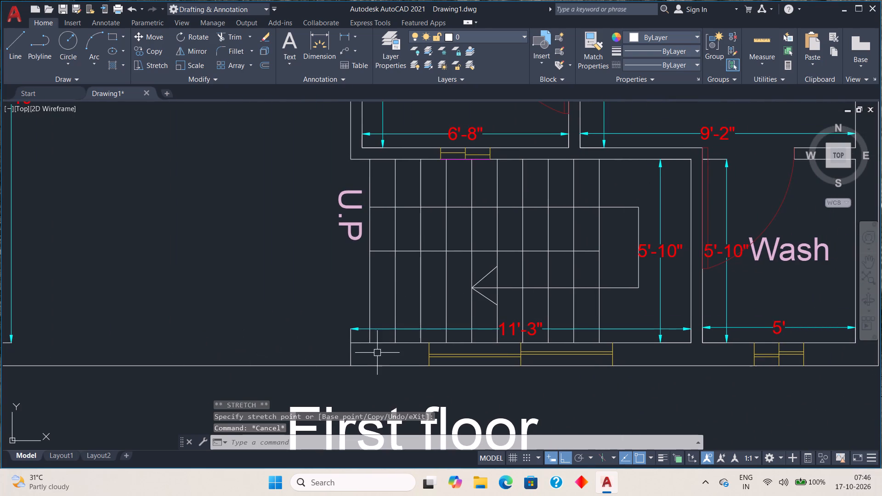
{"action": "scroll", "coordinate": [357, 353], "scroll_direction": "up", "scroll_amount": 3}
{"action": "scroll", "coordinate": [355, 353], "scroll_direction": "down", "scroll_amount": 1}
{"action": "middle_click_drag", "start_coordinate": [367, 355], "coordinate": [403, 353]}
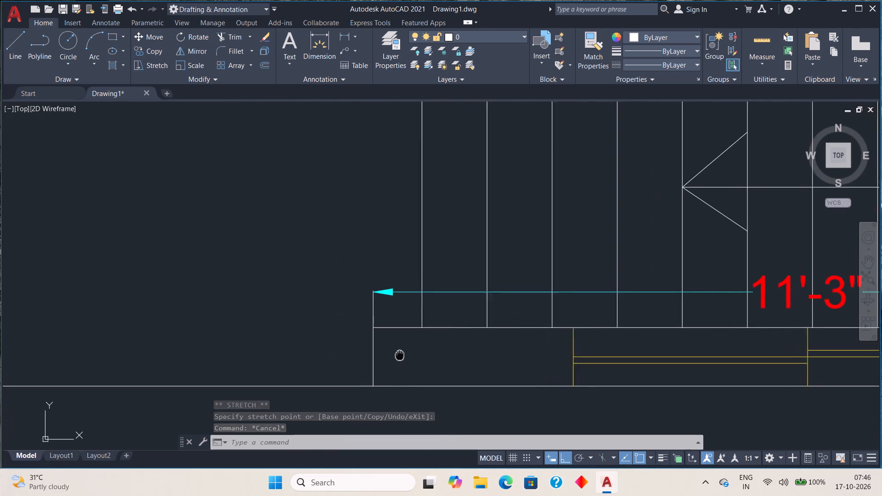
{"action": "middle_click_drag", "start_coordinate": [403, 353], "coordinate": [424, 344]}
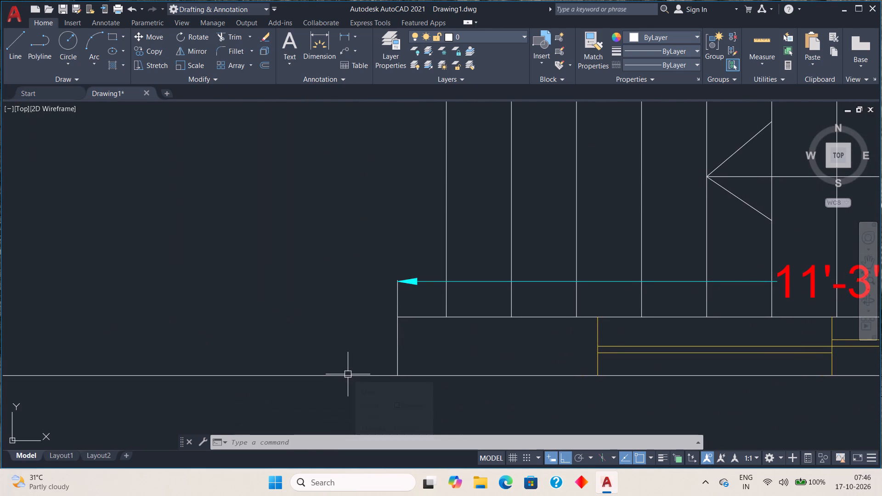
{"action": "left_click", "coordinate": [348, 374]}
{"action": "key", "text": "c"}
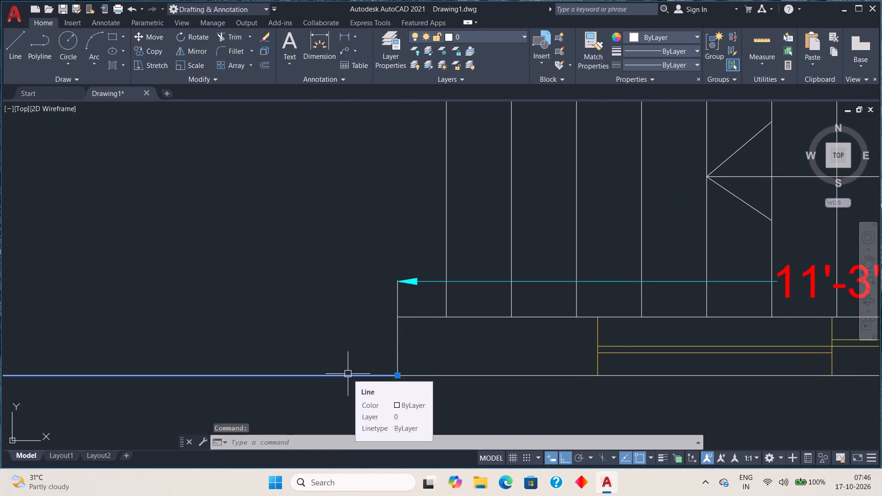
{"action": "key", "text": "o"}
{"action": "key", "text": "space"}
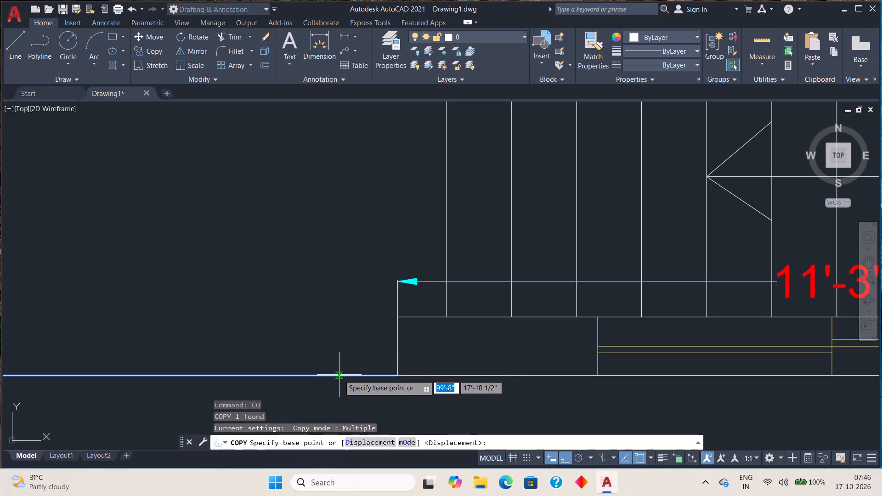
{"action": "left_click", "coordinate": [339, 375]}
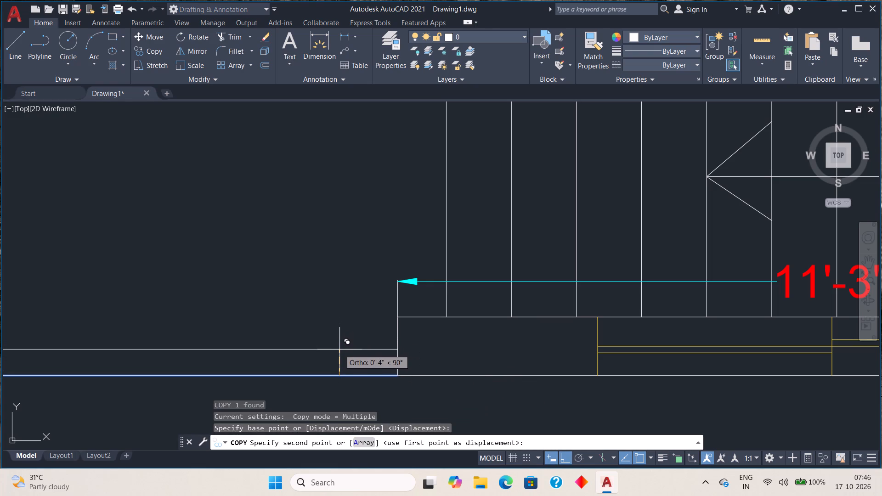
{"action": "left_click", "coordinate": [340, 346]}
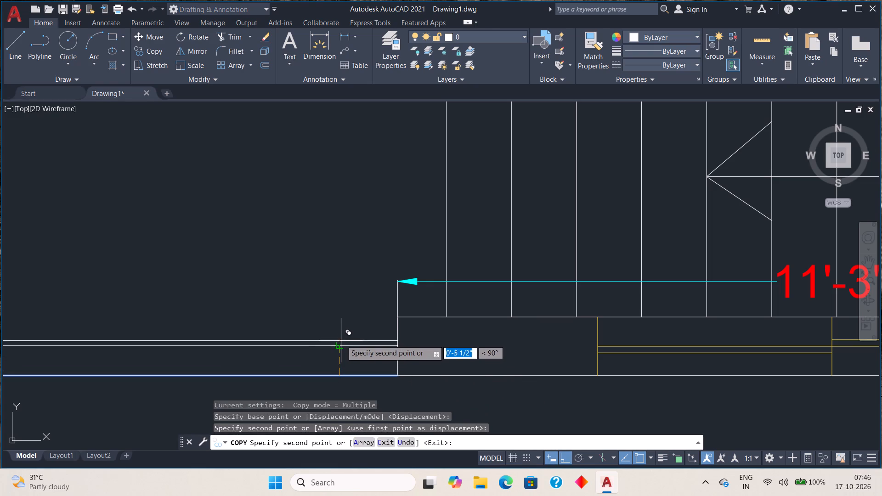
{"action": "left_click", "coordinate": [341, 342]}
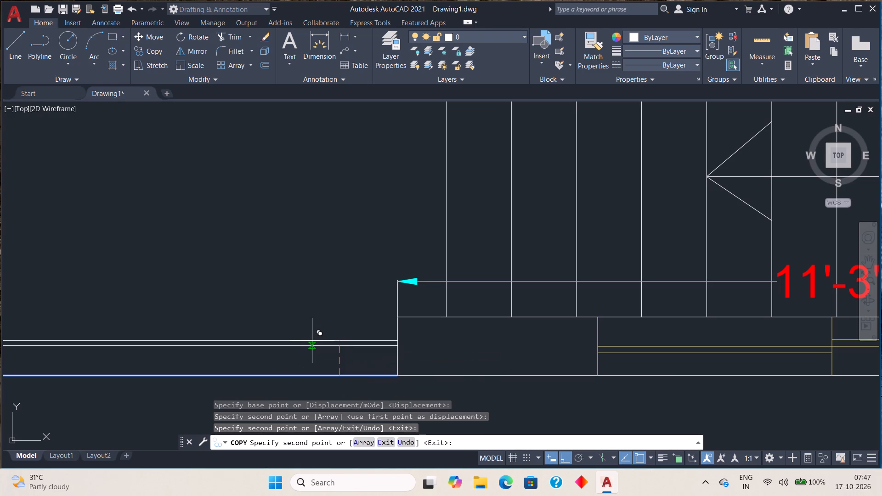
{"action": "scroll", "coordinate": [313, 338], "scroll_direction": "up", "scroll_amount": 4}
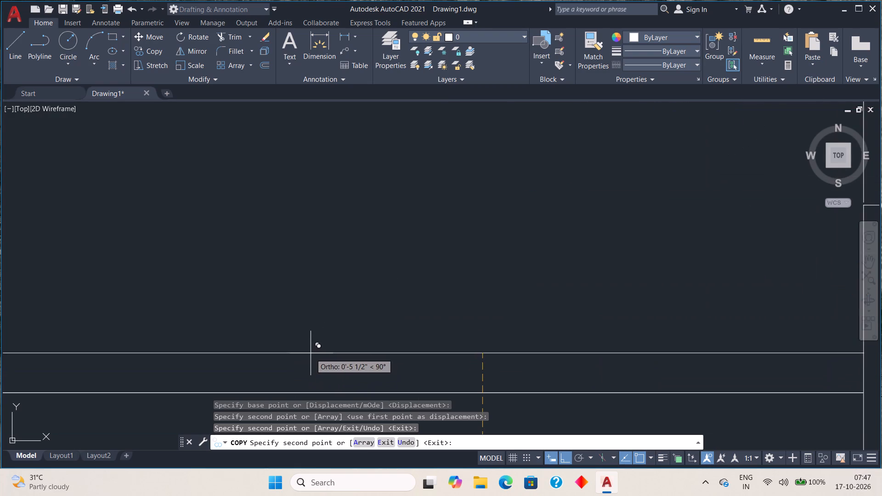
{"action": "left_click", "coordinate": [308, 370]}
{"action": "scroll", "coordinate": [317, 357], "scroll_direction": "down", "scroll_amount": 4}
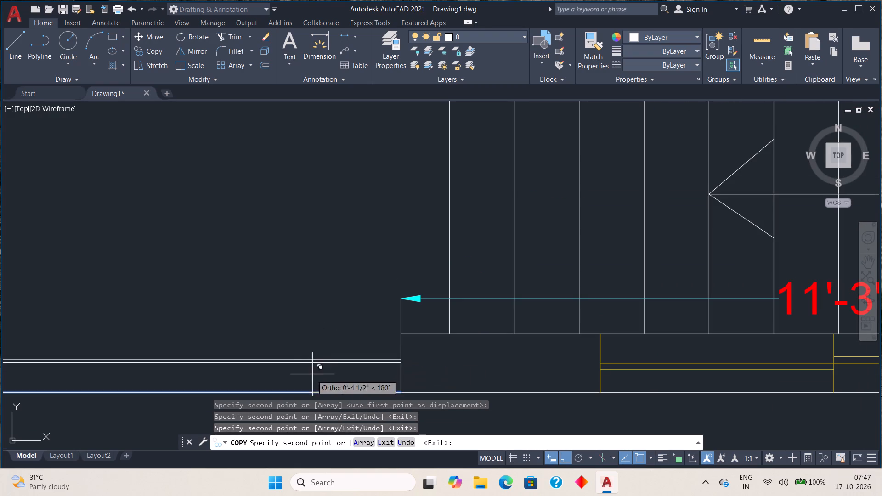
{"action": "key", "text": "Escape"}
Draw a horizontal line closing the base of the F.B side wall, from its inner line to its outer line.
{"action": "scroll", "coordinate": [297, 374], "scroll_direction": "down", "scroll_amount": 2}
{"action": "middle_click_drag", "start_coordinate": [289, 378], "coordinate": [731, 356]}
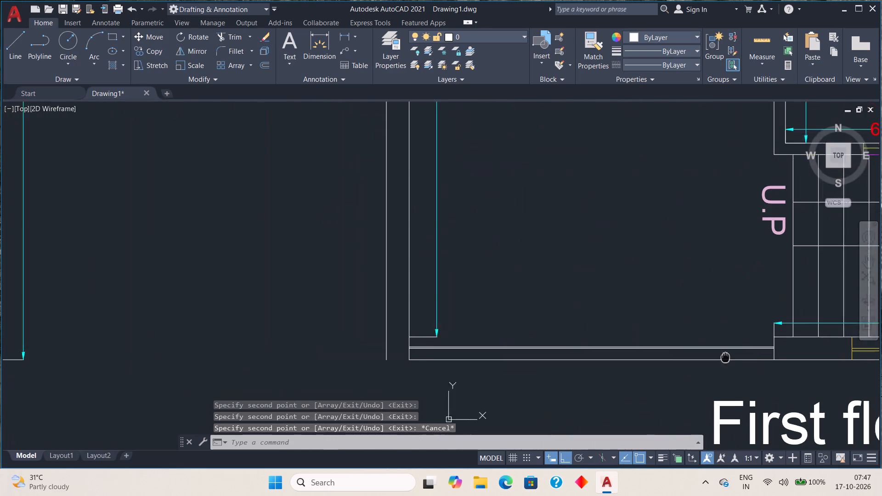
{"action": "middle_click_drag", "start_coordinate": [731, 356], "coordinate": [745, 354]}
{"action": "scroll", "coordinate": [418, 375], "scroll_direction": "up", "scroll_amount": 3}
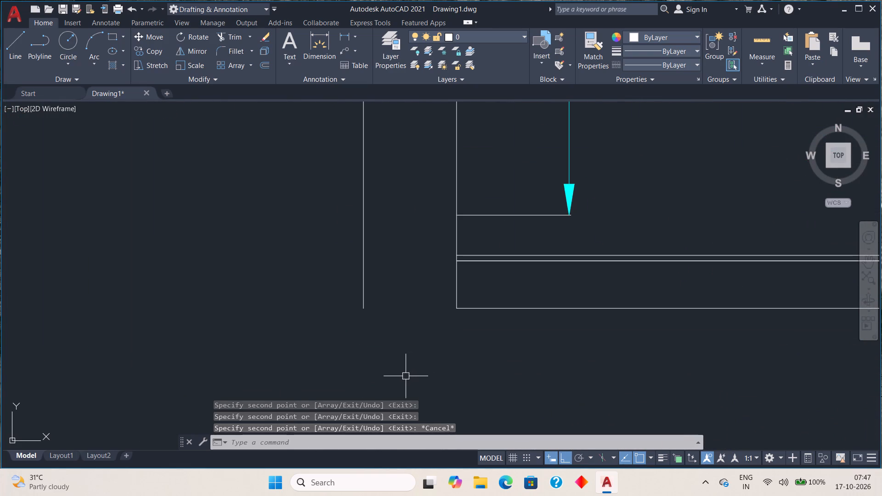
{"action": "key", "text": "l"}
{"action": "key", "text": "space"}
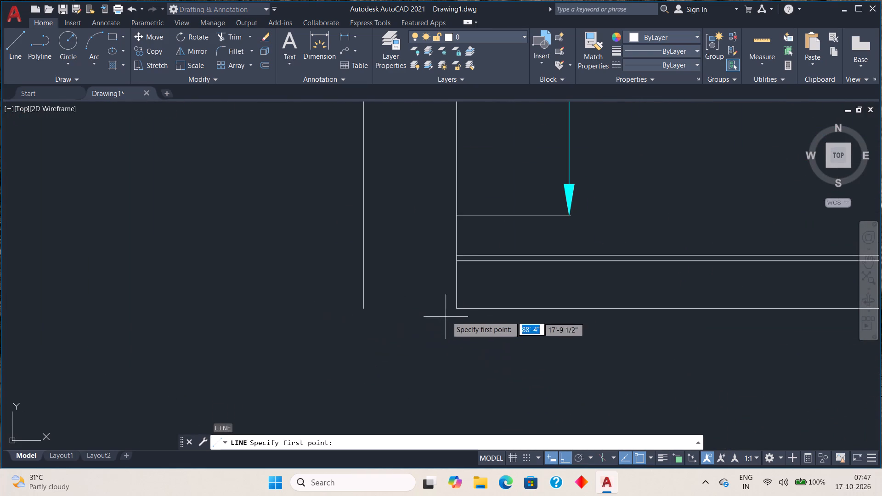
{"action": "left_click", "coordinate": [460, 310]}
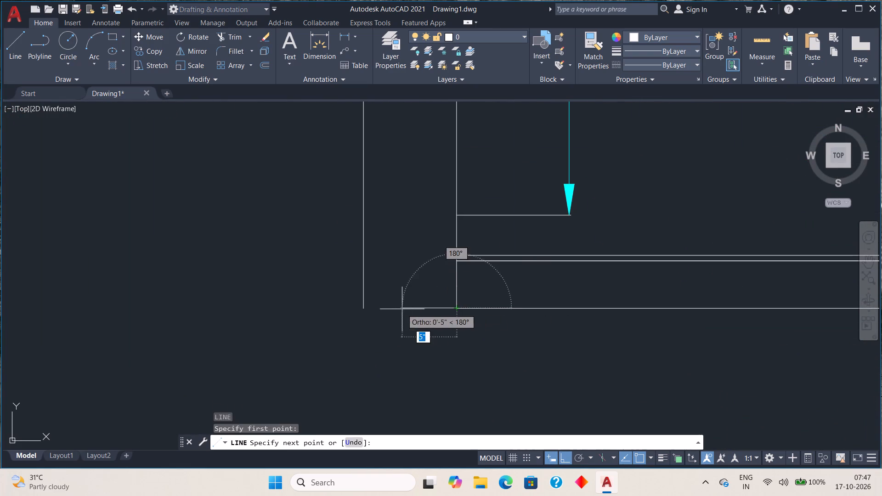
{"action": "left_click", "coordinate": [365, 310]}
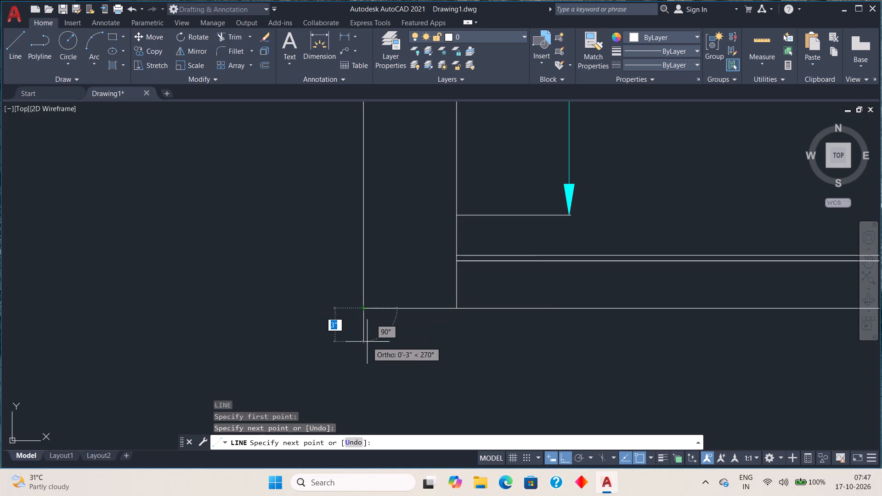
{"action": "key", "text": "Escape"}
Recolour the F.B outer front line and its parallel copies dark grey 99,100,102.
{"action": "scroll", "coordinate": [396, 318], "scroll_direction": "down", "scroll_amount": 1}
{"action": "scroll", "coordinate": [457, 285], "scroll_direction": "down", "scroll_amount": 2}
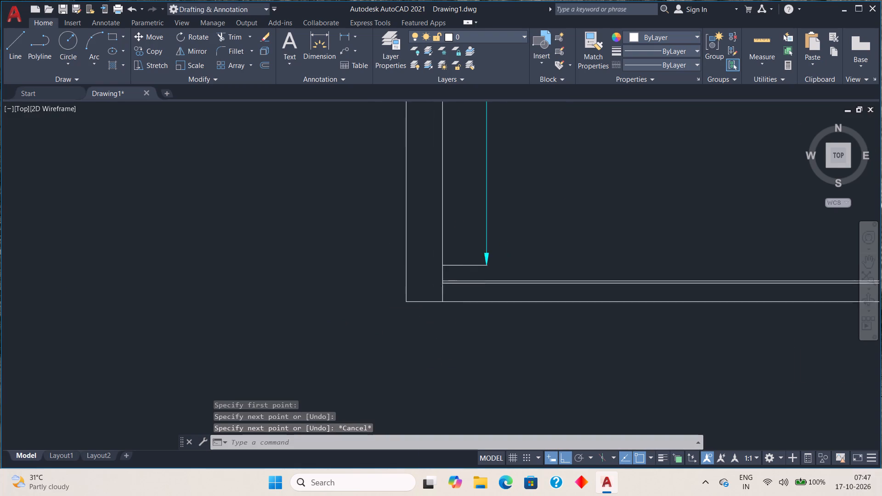
{"action": "middle_click_drag", "start_coordinate": [578, 309], "coordinate": [188, 372]}
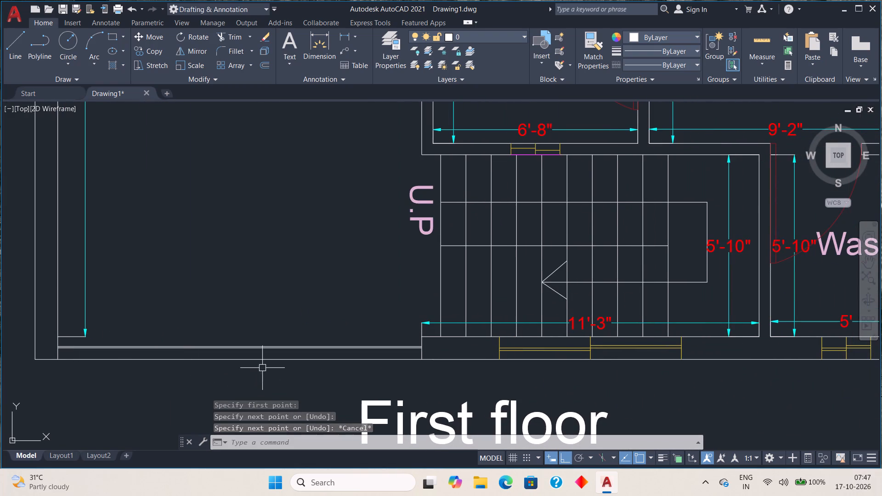
{"action": "middle_click_drag", "start_coordinate": [262, 367], "coordinate": [280, 355]}
{"action": "left_click", "coordinate": [281, 347]}
{"action": "scroll", "coordinate": [283, 337], "scroll_direction": "up", "scroll_amount": 2}
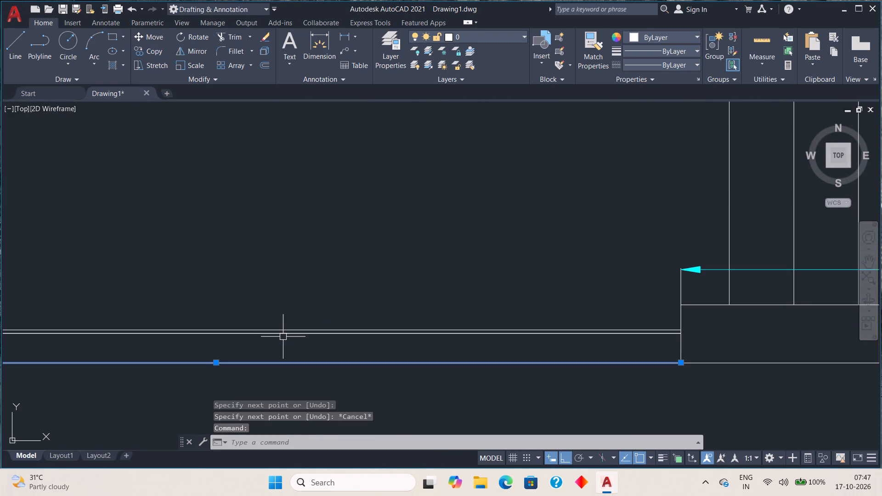
{"action": "left_click", "coordinate": [283, 336]}
{"action": "left_click", "coordinate": [284, 328]}
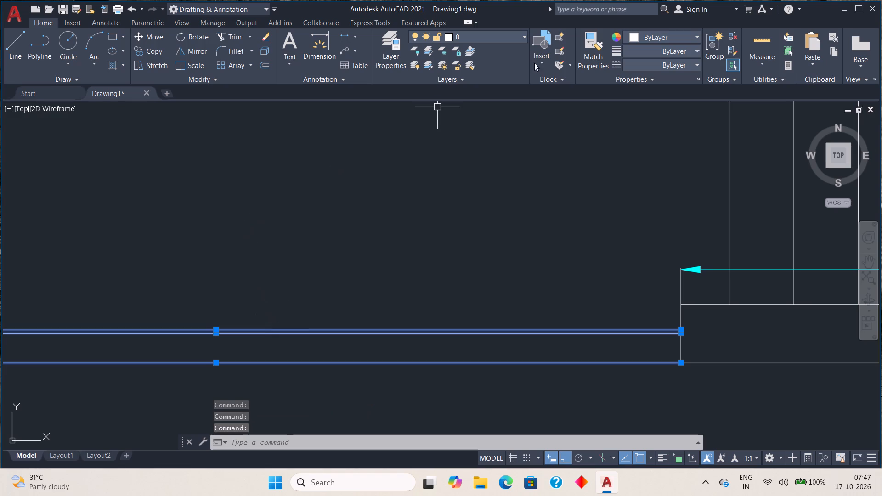
{"action": "left_click", "coordinate": [692, 37]}
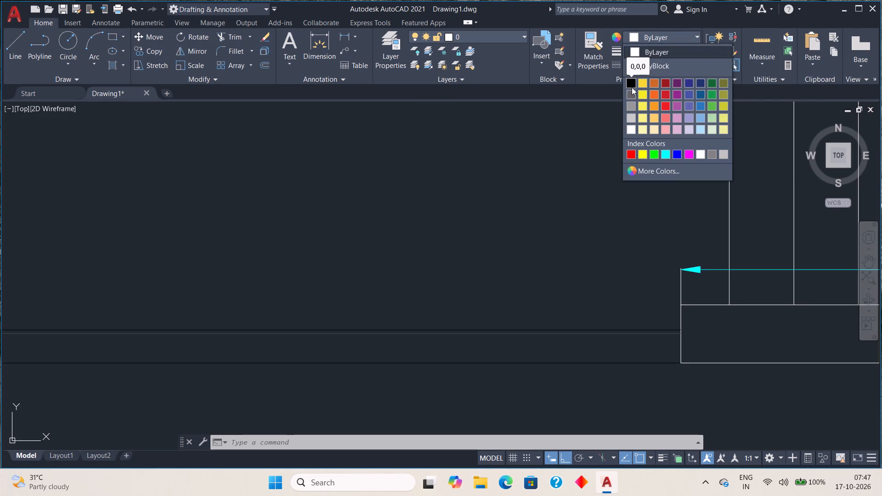
{"action": "left_click", "coordinate": [632, 94]}
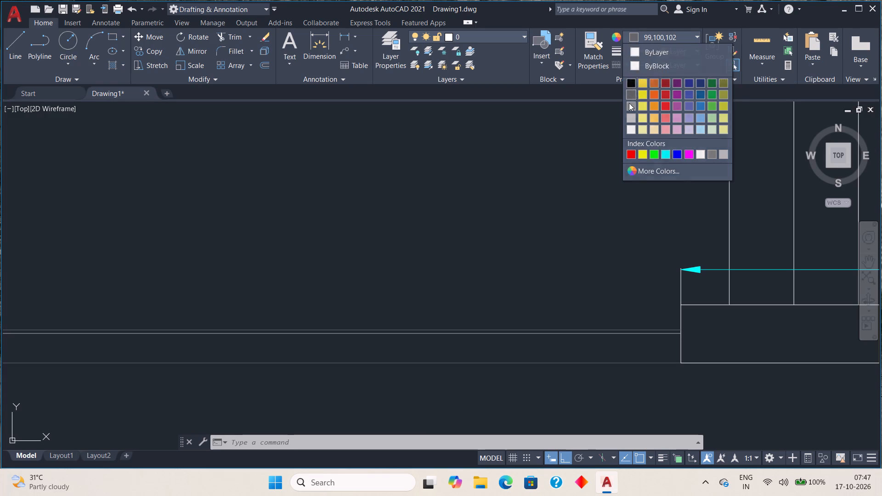
{"action": "scroll", "coordinate": [565, 181], "scroll_direction": "down", "scroll_amount": 2}
{"action": "key", "text": "Escape"}
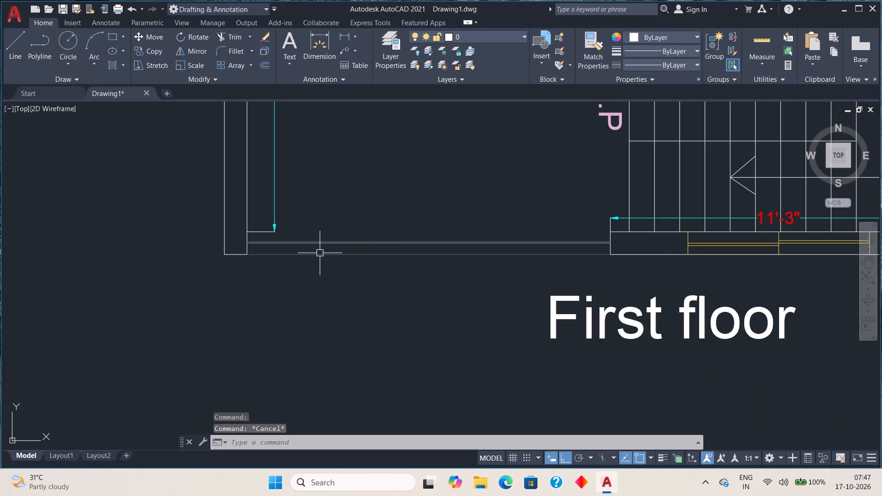
Examine the recoloured F.B front lines up close and compare the whole first floor layout with the ground floor plan.
{"action": "scroll", "coordinate": [320, 250], "scroll_direction": "up", "scroll_amount": 5}
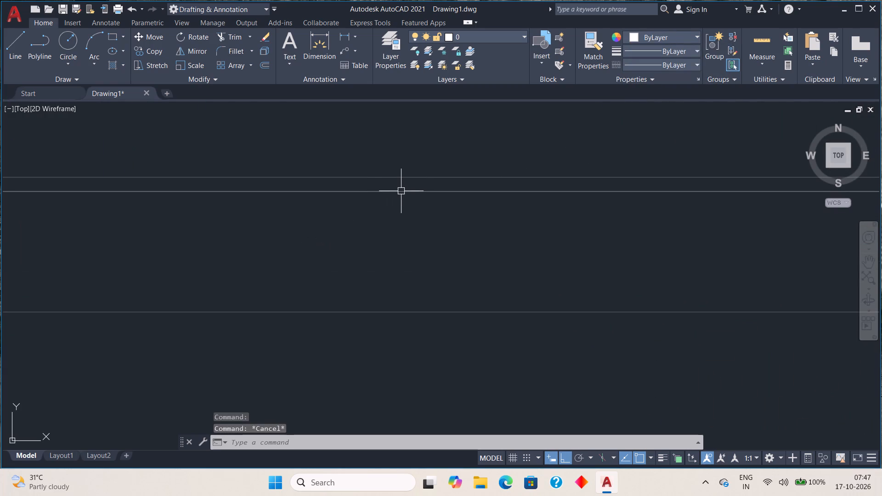
{"action": "scroll", "coordinate": [401, 193], "scroll_direction": "down", "scroll_amount": 7}
{"action": "scroll", "coordinate": [436, 214], "scroll_direction": "down", "scroll_amount": 1}
{"action": "middle_click_drag", "start_coordinate": [476, 157], "coordinate": [475, 172]}
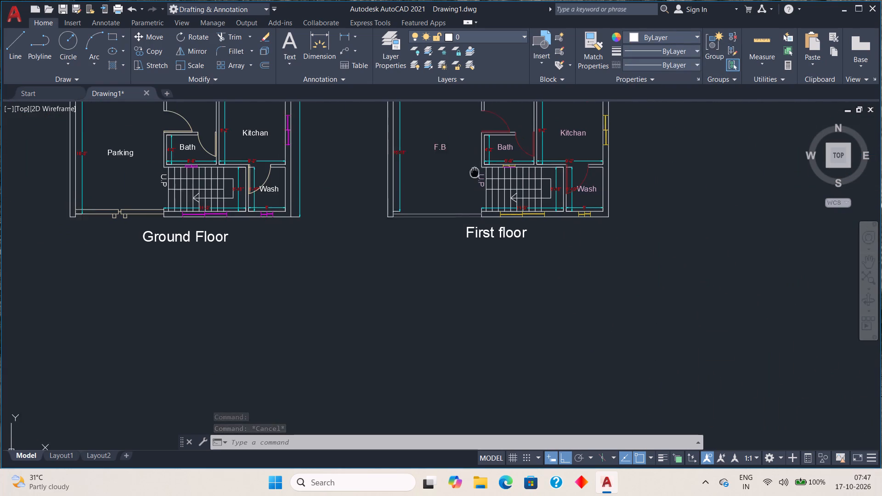
{"action": "middle_click_drag", "start_coordinate": [475, 172], "coordinate": [462, 290]}
{"action": "middle_click_drag", "start_coordinate": [448, 237], "coordinate": [440, 261]}
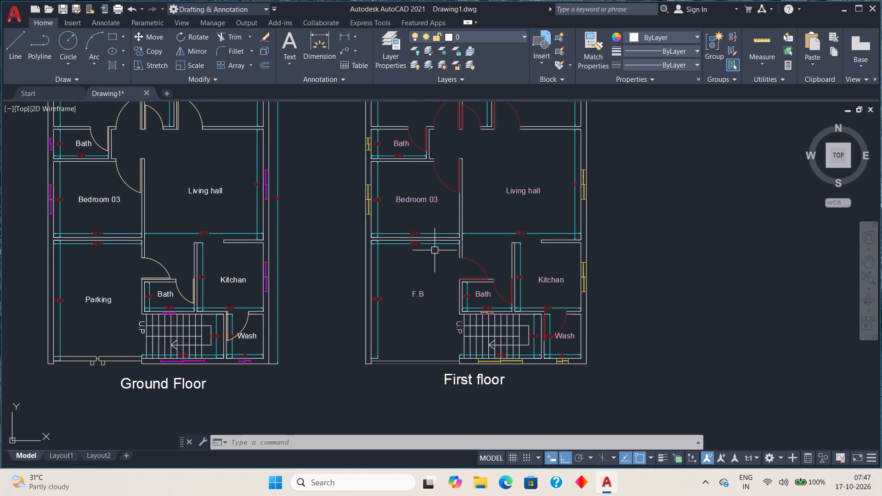
{"action": "middle_click_drag", "start_coordinate": [435, 254], "coordinate": [418, 284]}
{"action": "middle_click_drag", "start_coordinate": [470, 212], "coordinate": [453, 248]}
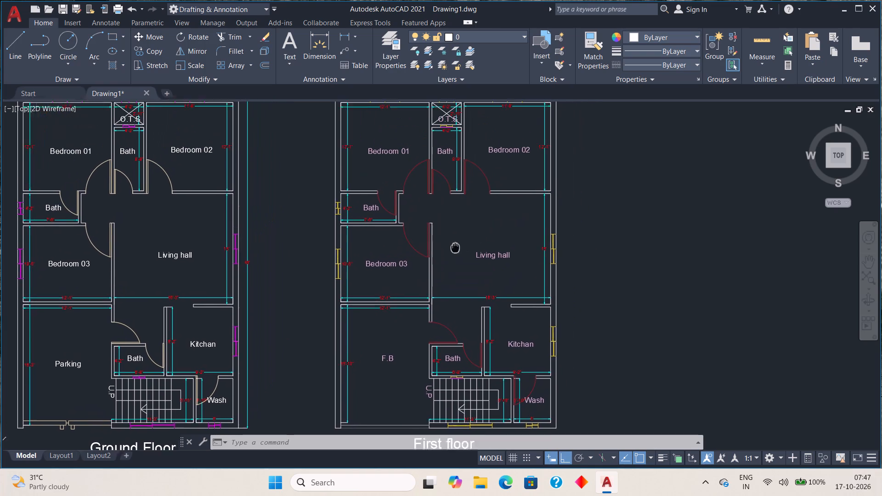
{"action": "middle_click_drag", "start_coordinate": [453, 248], "coordinate": [422, 187]}
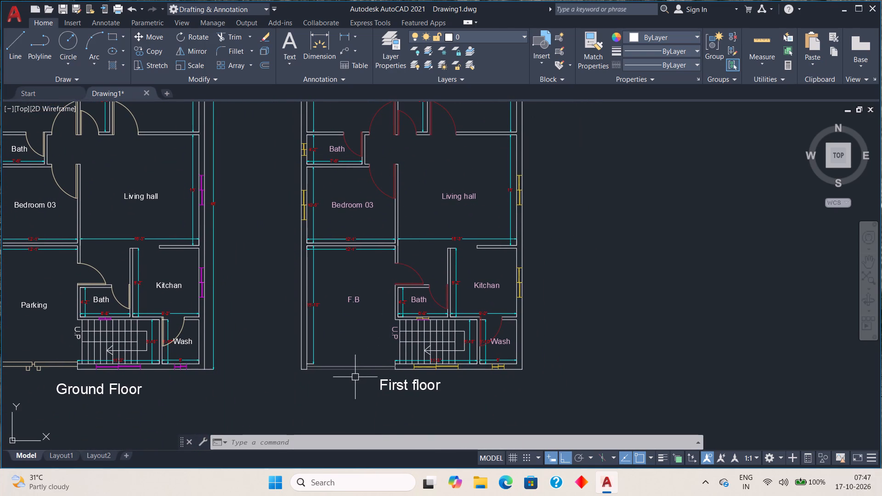
{"action": "middle_click_drag", "start_coordinate": [355, 377], "coordinate": [359, 347]}
{"action": "scroll", "coordinate": [317, 332], "scroll_direction": "up", "scroll_amount": 4}
{"action": "scroll", "coordinate": [325, 327], "scroll_direction": "down", "scroll_amount": 1}
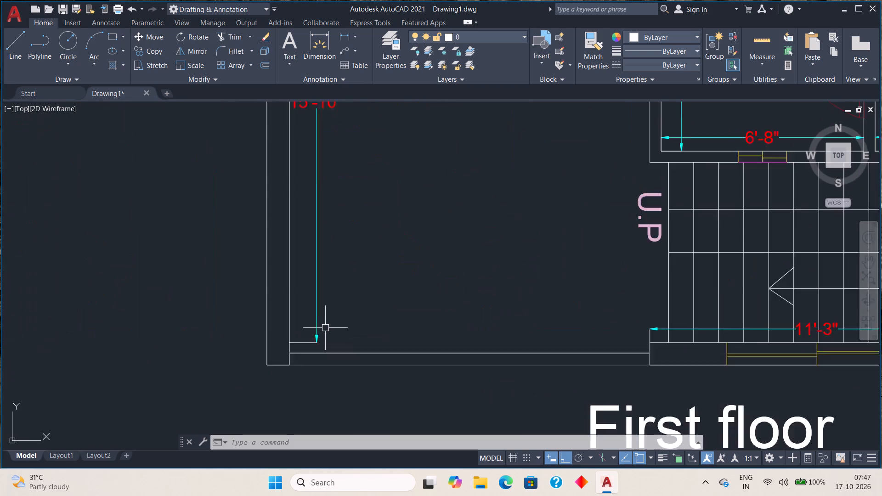
{"action": "scroll", "coordinate": [325, 328], "scroll_direction": "down", "scroll_amount": 1}
{"action": "scroll", "coordinate": [334, 358], "scroll_direction": "up", "scroll_amount": 5}
{"action": "scroll", "coordinate": [335, 280], "scroll_direction": "up", "scroll_amount": 4}
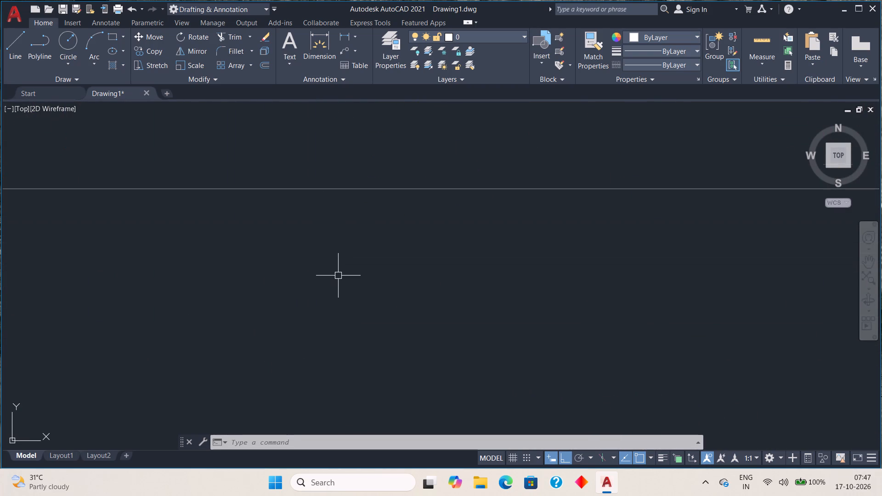
{"action": "scroll", "coordinate": [338, 276], "scroll_direction": "up", "scroll_amount": 1}
{"action": "middle_click_drag", "start_coordinate": [388, 301], "coordinate": [396, 384]}
{"action": "scroll", "coordinate": [396, 384], "scroll_direction": "down", "scroll_amount": 2}
{"action": "scroll", "coordinate": [405, 334], "scroll_direction": "up", "scroll_amount": 2}
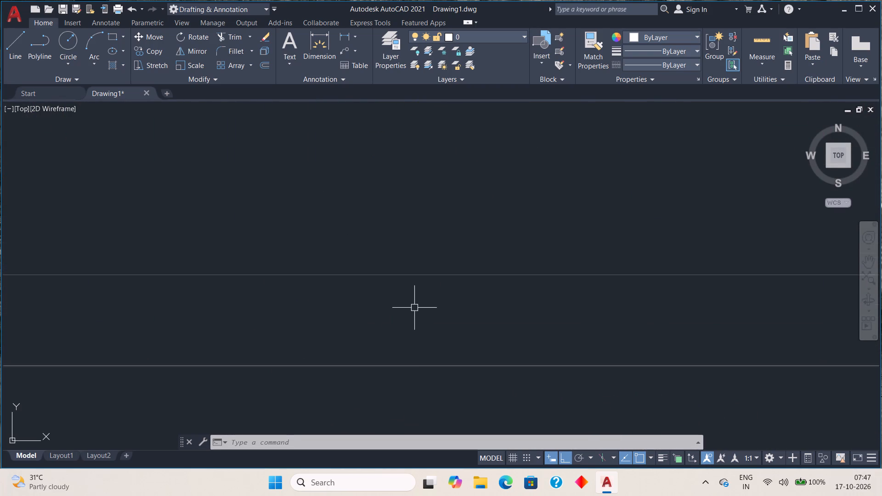
Erase the dark grey duplicate lying over the lower line of the inner F.B front pair.
{"action": "scroll", "coordinate": [414, 308], "scroll_direction": "up", "scroll_amount": 1}
{"action": "middle_click_drag", "start_coordinate": [404, 388], "coordinate": [429, 330]}
{"action": "scroll", "coordinate": [426, 338], "scroll_direction": "up", "scroll_amount": 3}
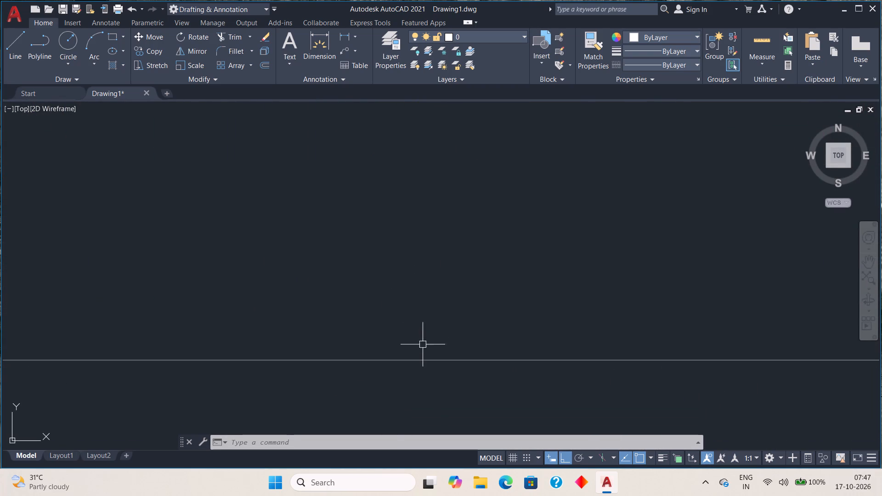
{"action": "scroll", "coordinate": [421, 354], "scroll_direction": "down", "scroll_amount": 7}
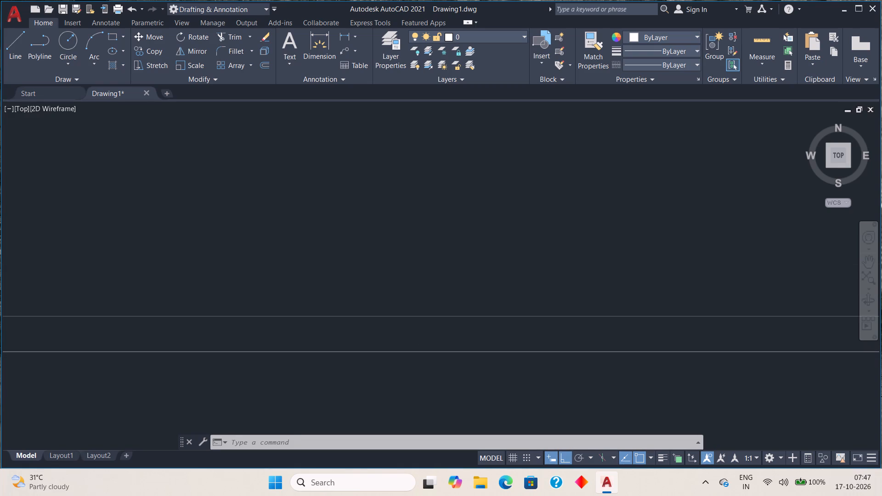
{"action": "scroll", "coordinate": [421, 350], "scroll_direction": "down", "scroll_amount": 3}
{"action": "left_click", "coordinate": [419, 352]}
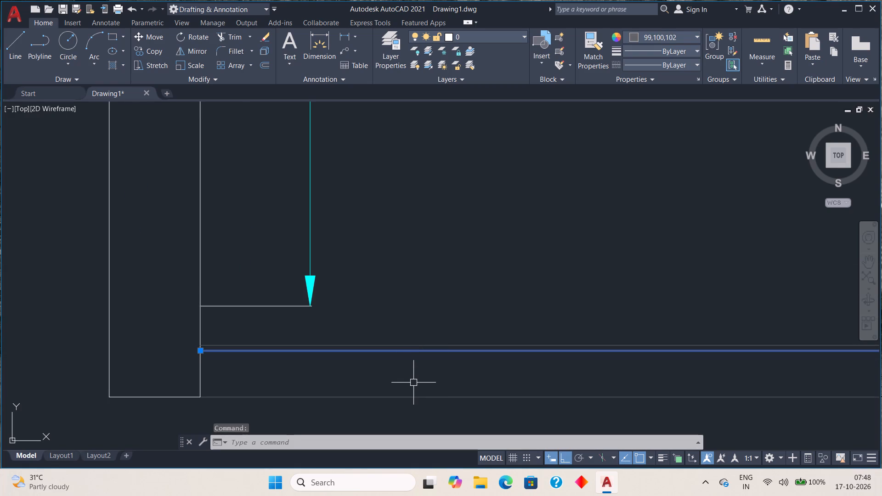
{"action": "key", "text": "Delete"}
Recolour the remaining white line of the inner F.B front pair dark grey 99,100,102.
{"action": "scroll", "coordinate": [396, 362], "scroll_direction": "down", "scroll_amount": 2}
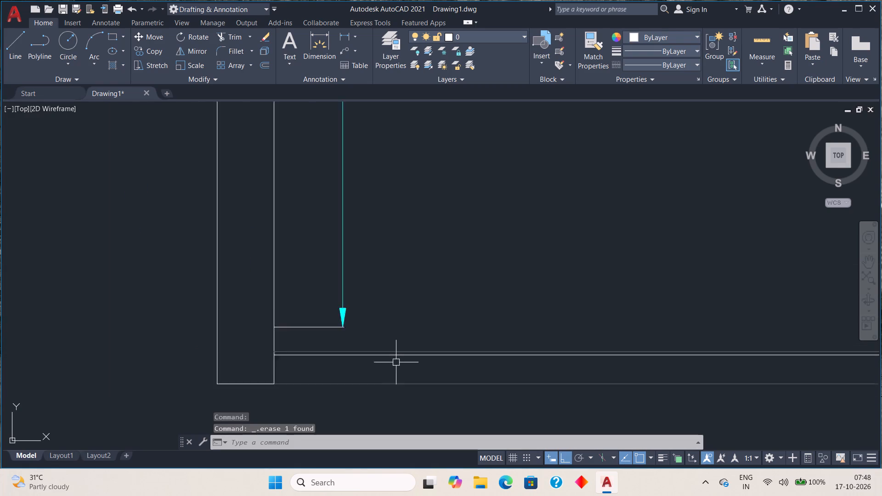
{"action": "middle_click_drag", "start_coordinate": [465, 369], "coordinate": [207, 386]}
{"action": "scroll", "coordinate": [316, 388], "scroll_direction": "up", "scroll_amount": 2}
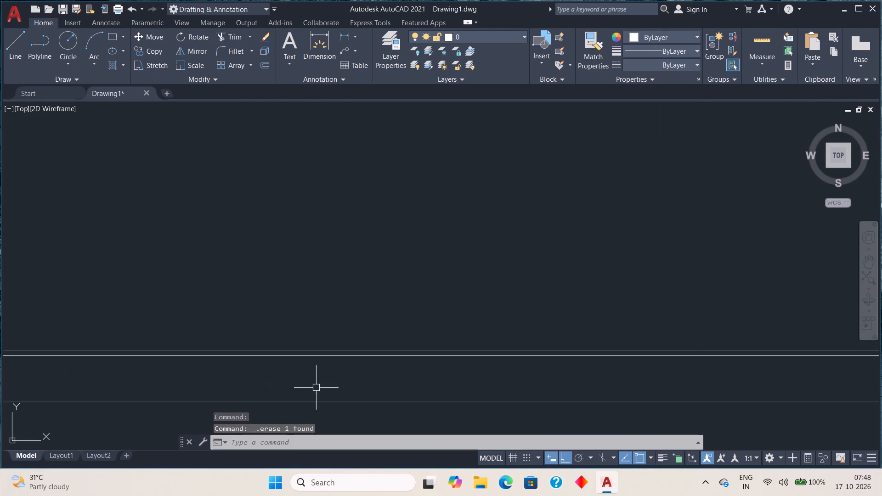
{"action": "left_click", "coordinate": [331, 356]}
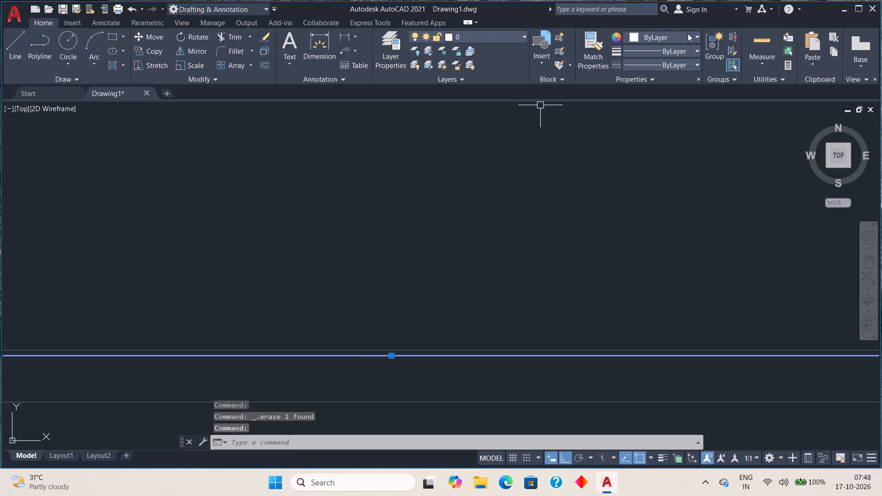
{"action": "left_click", "coordinate": [695, 34]}
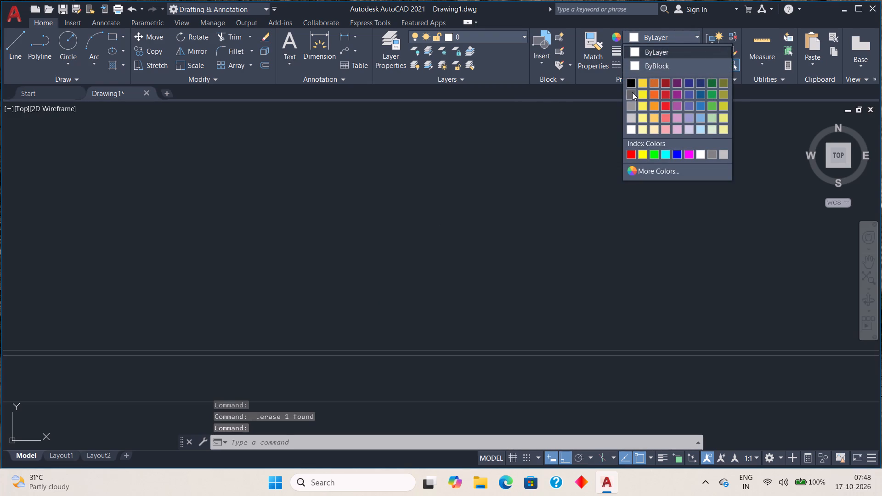
{"action": "left_click", "coordinate": [632, 92]}
{"action": "scroll", "coordinate": [494, 163], "scroll_direction": "down", "scroll_amount": 3}
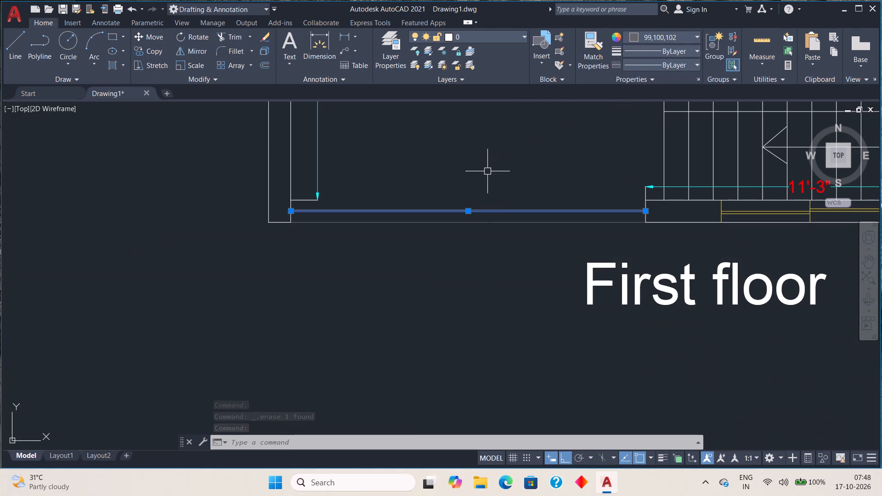
{"action": "key", "text": "Escape"}
Copy the outermost F.B front line about 1/2" inward to form an outer pair of parallel lines.
{"action": "scroll", "coordinate": [485, 175], "scroll_direction": "down", "scroll_amount": 2}
{"action": "middle_click_drag", "start_coordinate": [482, 194], "coordinate": [473, 219]}
{"action": "scroll", "coordinate": [471, 207], "scroll_direction": "up", "scroll_amount": 2}
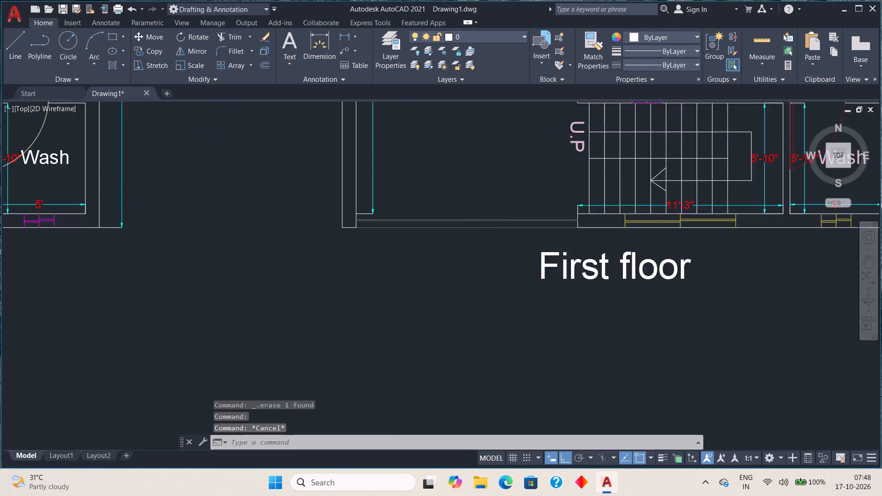
{"action": "scroll", "coordinate": [472, 204], "scroll_direction": "up", "scroll_amount": 1}
{"action": "scroll", "coordinate": [473, 195], "scroll_direction": "down", "scroll_amount": 1}
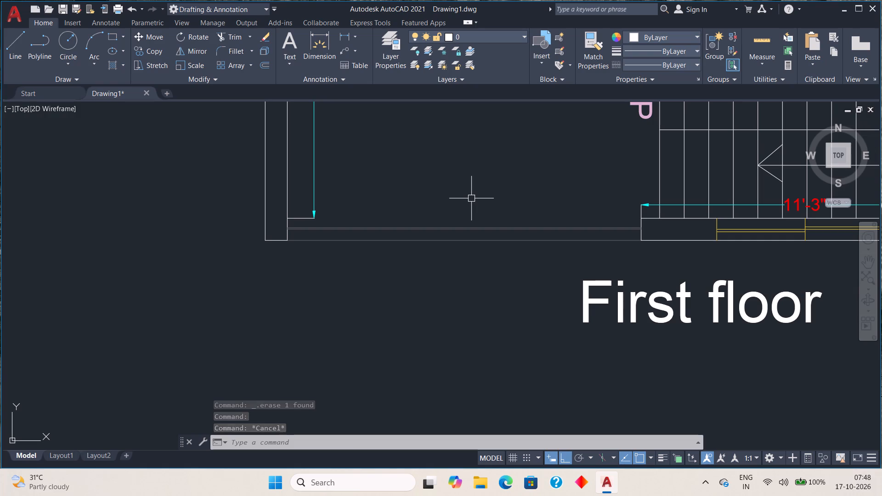
{"action": "middle_click_drag", "start_coordinate": [471, 200], "coordinate": [469, 207]}
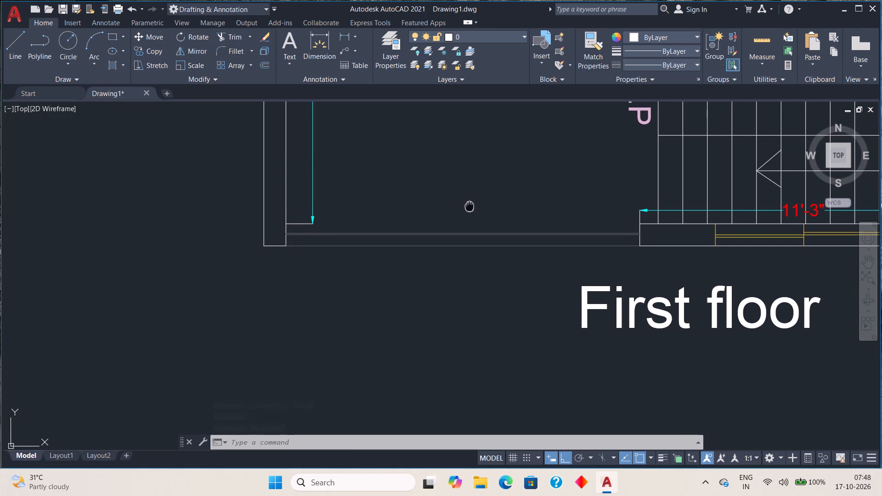
{"action": "middle_click_drag", "start_coordinate": [469, 207], "coordinate": [469, 209]}
{"action": "scroll", "coordinate": [439, 242], "scroll_direction": "up", "scroll_amount": 2}
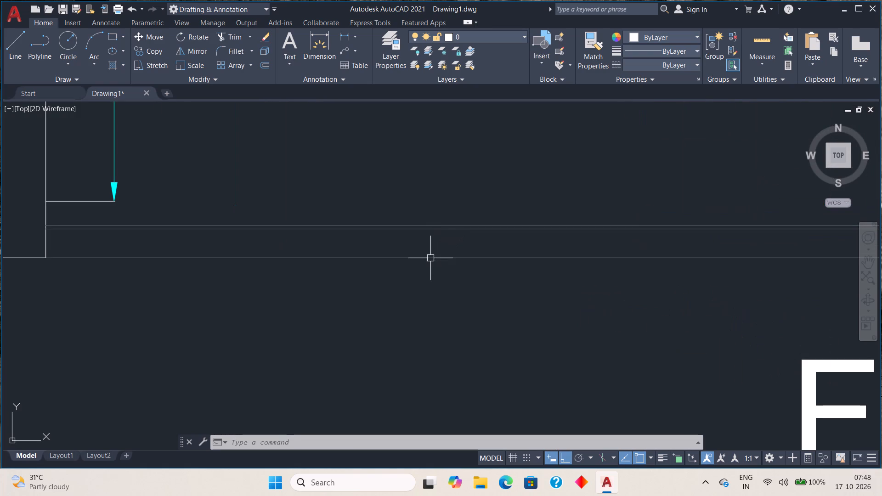
{"action": "left_click", "coordinate": [430, 259]}
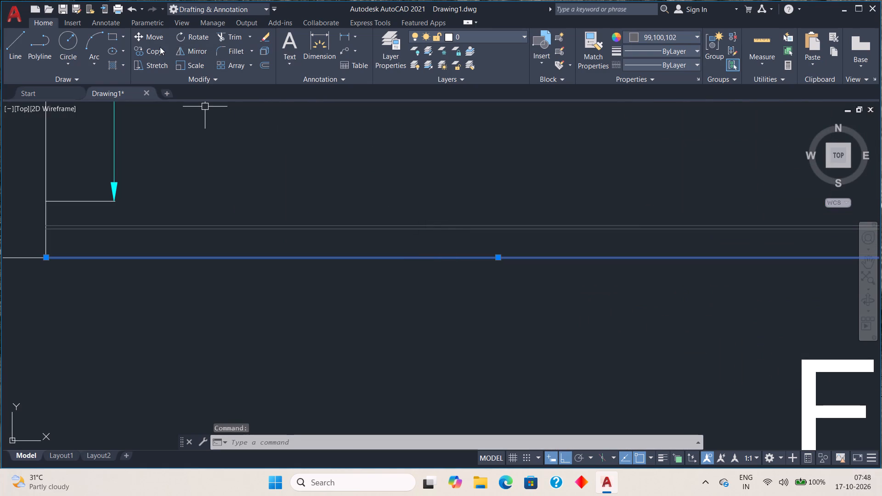
{"action": "left_click", "coordinate": [154, 50]}
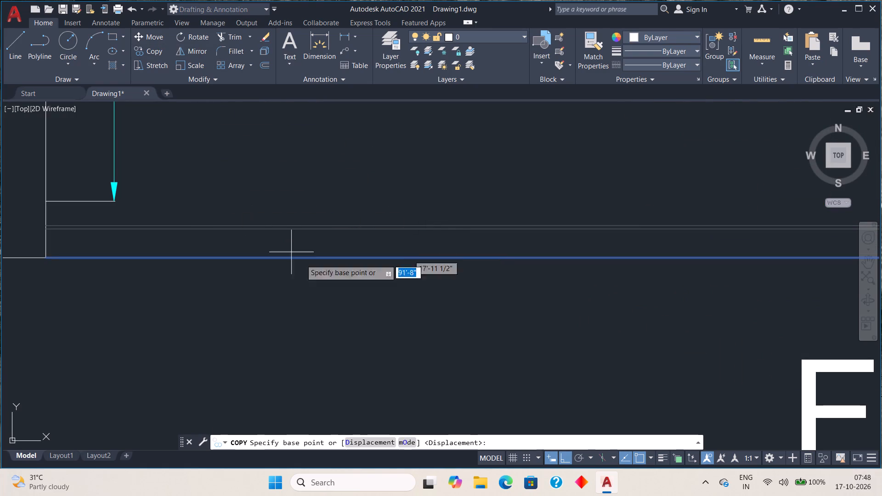
{"action": "left_click", "coordinate": [401, 256]}
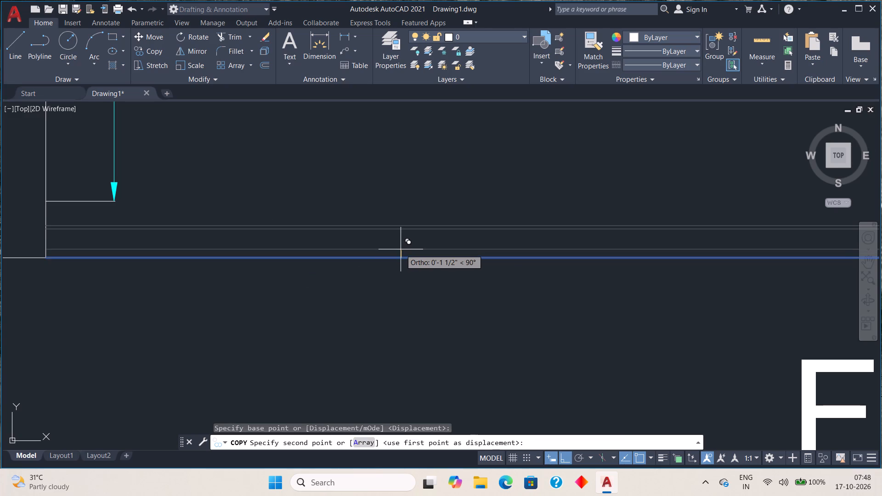
{"action": "scroll", "coordinate": [401, 249], "scroll_direction": "up", "scroll_amount": 4}
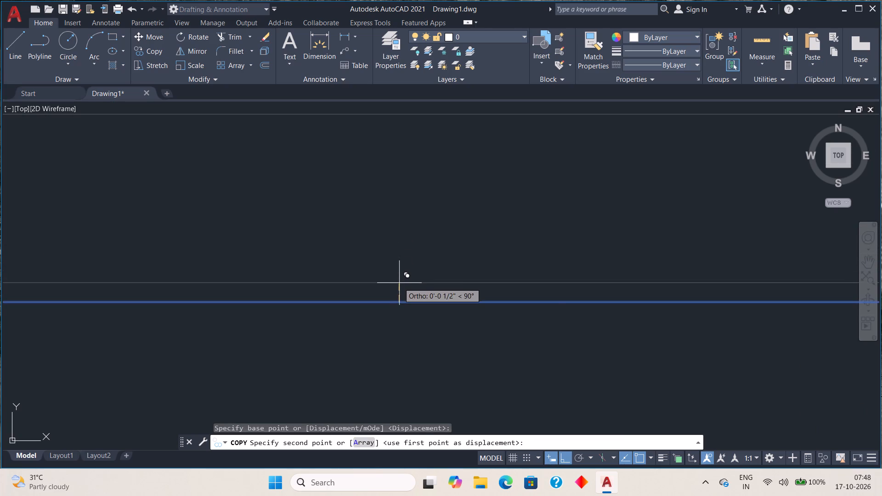
{"action": "left_click", "coordinate": [399, 283]}
{"action": "key", "text": "Escape"}
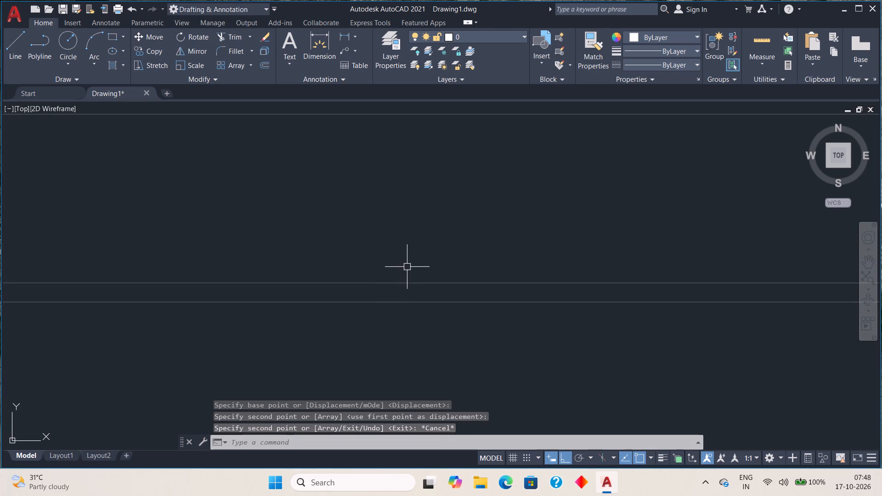
Draw a short vertical line near the F.B side wall, joining the inner pair of front lines to the outer pair.
{"action": "scroll", "coordinate": [407, 266], "scroll_direction": "down", "scroll_amount": 4}
{"action": "middle_click_drag", "start_coordinate": [404, 271], "coordinate": [401, 281]}
{"action": "scroll", "coordinate": [402, 263], "scroll_direction": "up", "scroll_amount": 1}
{"action": "scroll", "coordinate": [402, 263], "scroll_direction": "down", "scroll_amount": 3}
{"action": "middle_click_drag", "start_coordinate": [339, 281], "coordinate": [372, 286]}
{"action": "scroll", "coordinate": [319, 281], "scroll_direction": "up", "scroll_amount": 3}
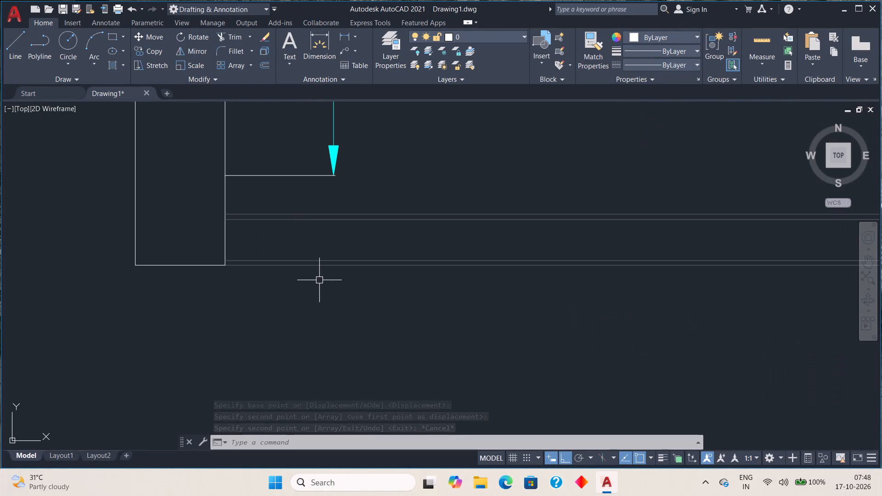
{"action": "left_click", "coordinate": [14, 46]}
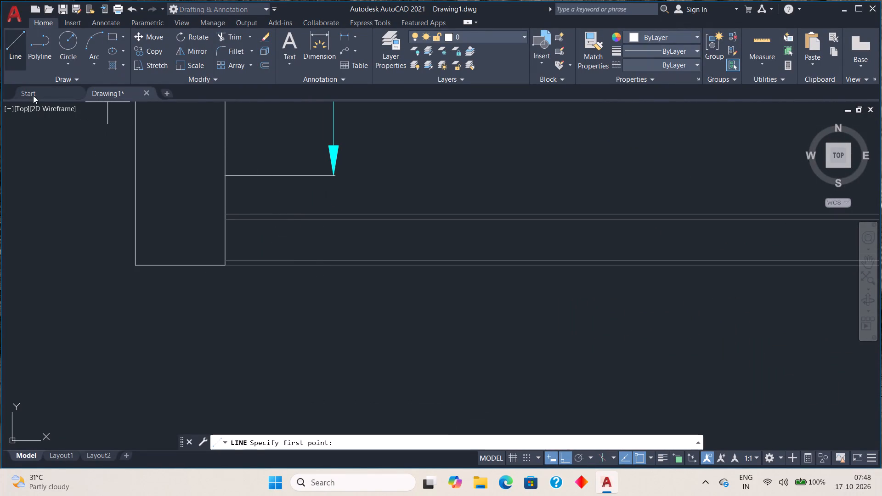
{"action": "left_click", "coordinate": [297, 219]}
{"action": "left_click", "coordinate": [295, 257]}
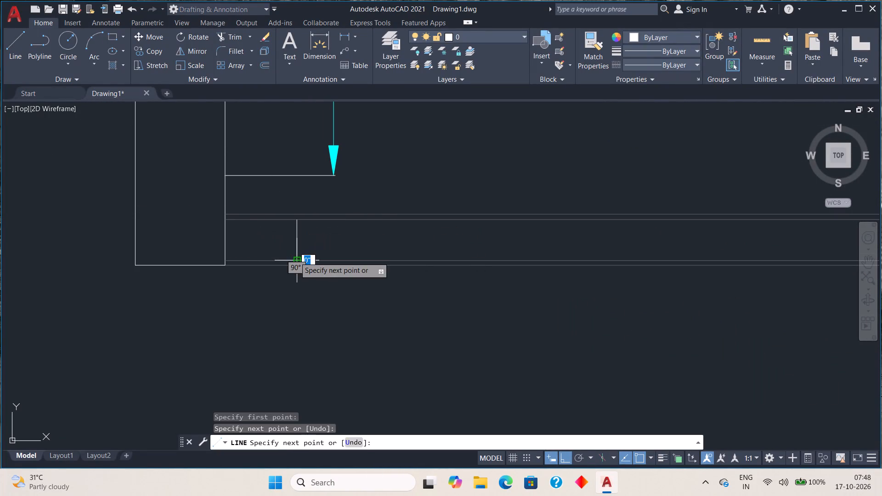
{"action": "key", "text": "Escape"}
Copy the short vertical line about 1/2" sideways, away from the F.B side wall.
{"action": "left_click", "coordinate": [298, 240]}
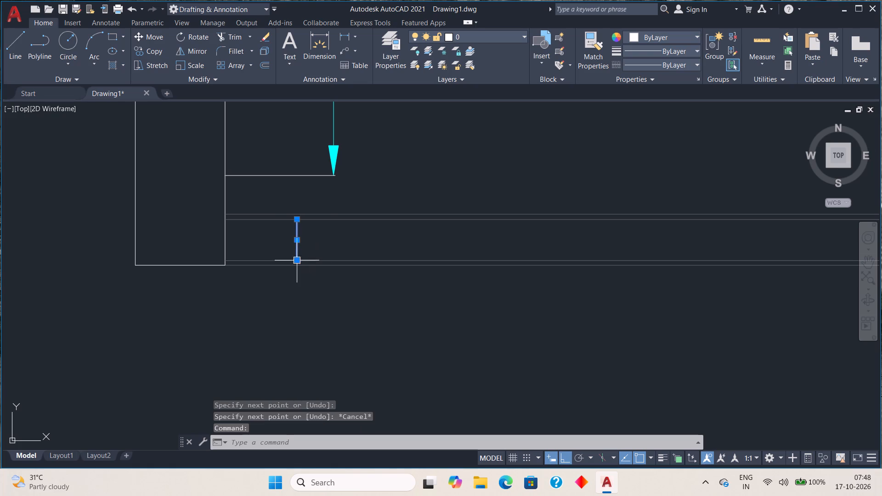
{"action": "key", "text": "c"}
{"action": "key", "text": "o"}
{"action": "key", "text": "space"}
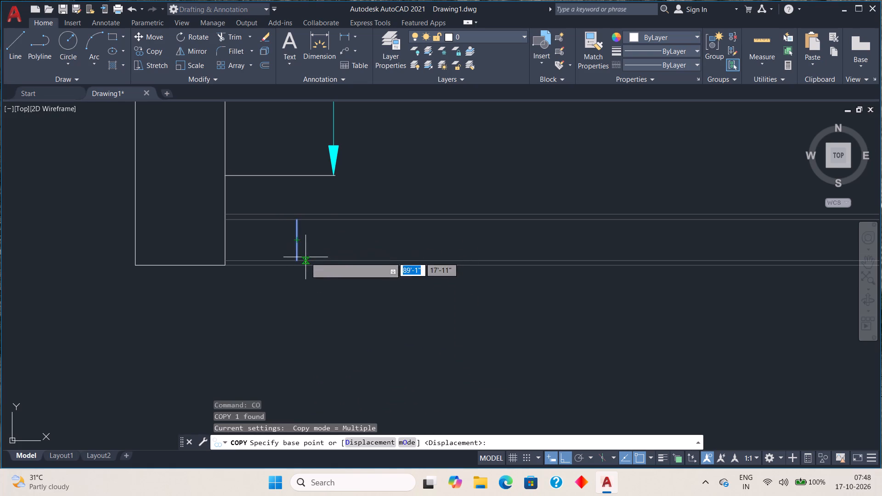
{"action": "left_click", "coordinate": [299, 242]}
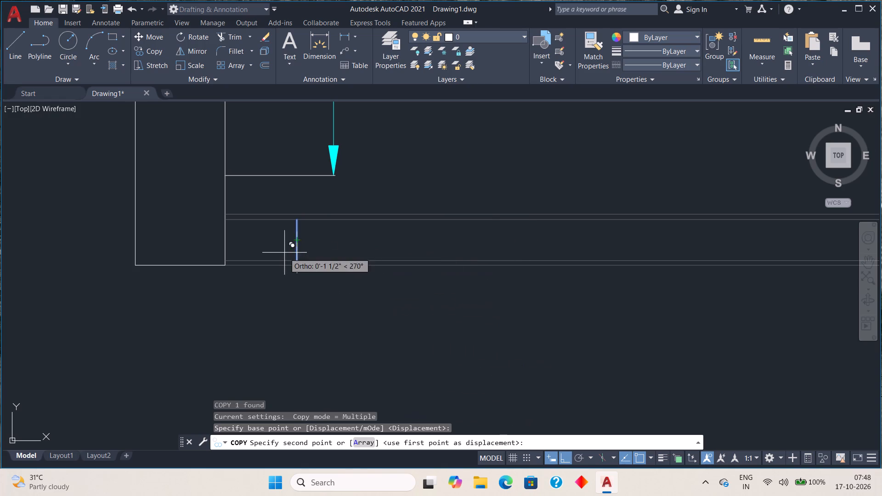
{"action": "scroll", "coordinate": [301, 241], "scroll_direction": "up", "scroll_amount": 2}
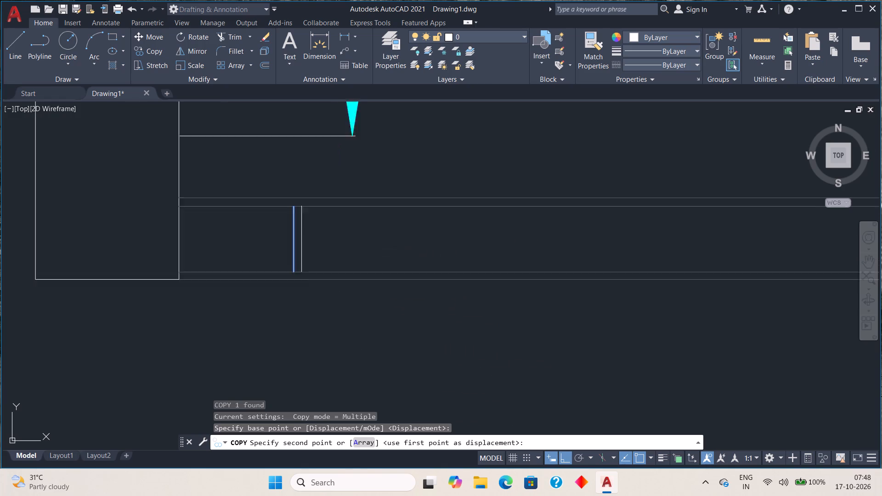
{"action": "scroll", "coordinate": [301, 241], "scroll_direction": "up", "scroll_amount": 2}
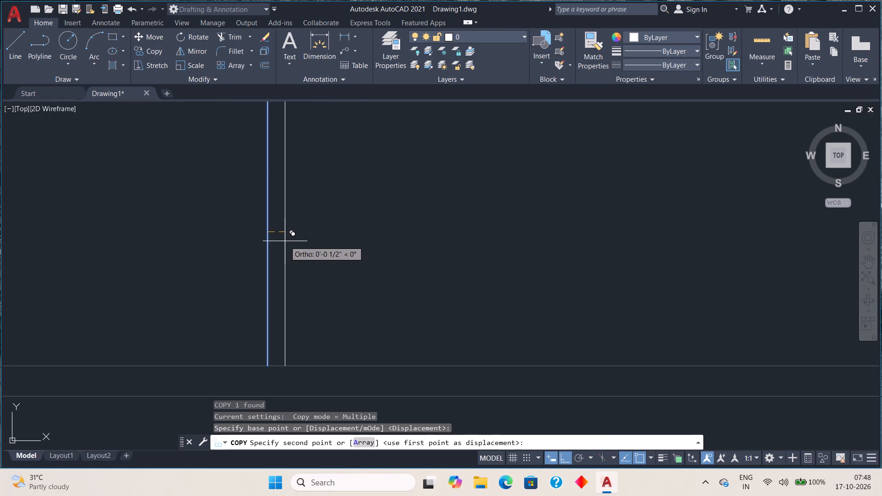
{"action": "left_click", "coordinate": [284, 241]}
{"action": "scroll", "coordinate": [401, 250], "scroll_direction": "down", "scroll_amount": 3}
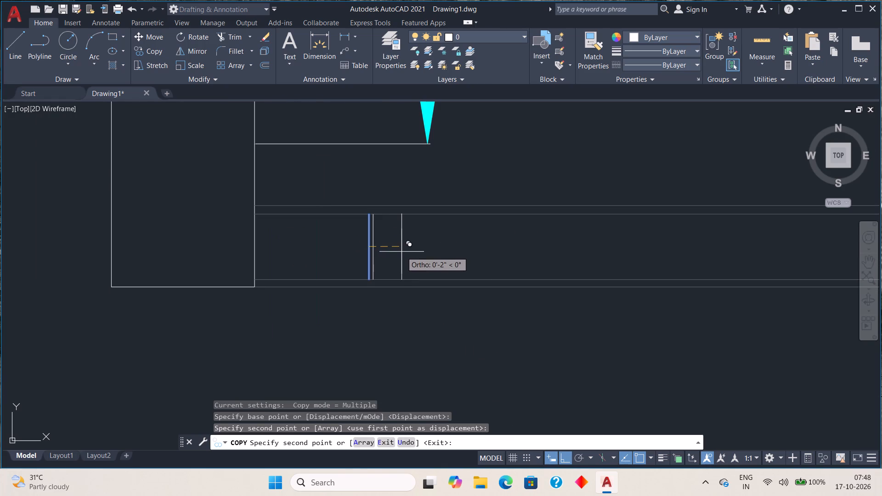
{"action": "key", "text": "grave"}
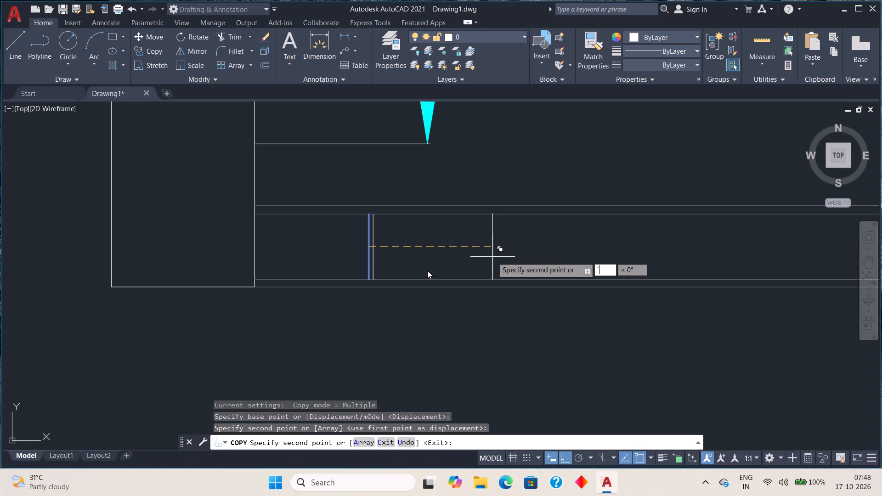
{"action": "key", "text": "Escape"}
Recolour both short vertical lines between the F.B front line pairs dark grey 99,100,102.
{"action": "scroll", "coordinate": [360, 248], "scroll_direction": "up", "scroll_amount": 3}
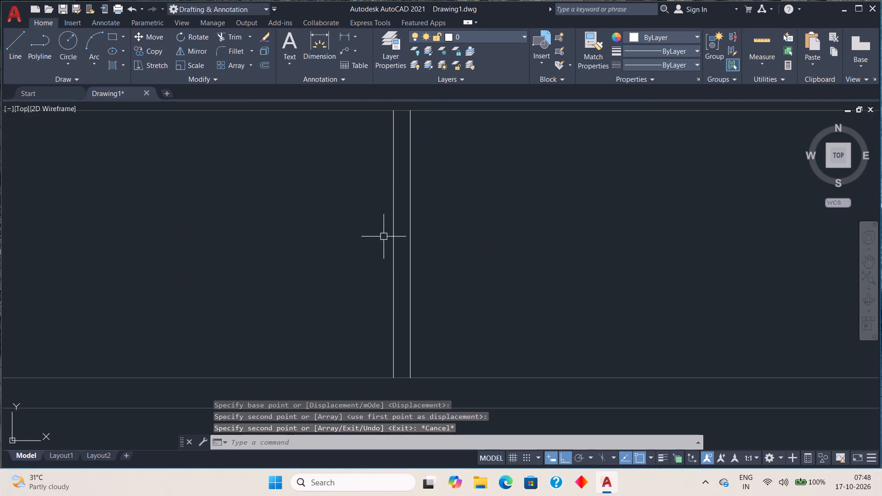
{"action": "left_click", "coordinate": [395, 225]}
{"action": "left_click", "coordinate": [407, 225]}
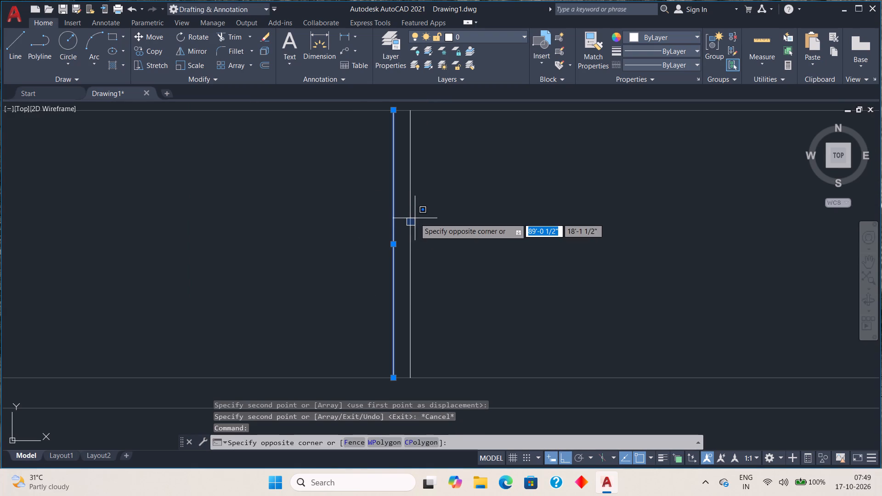
{"action": "left_click", "coordinate": [415, 218]}
{"action": "left_click", "coordinate": [408, 218]}
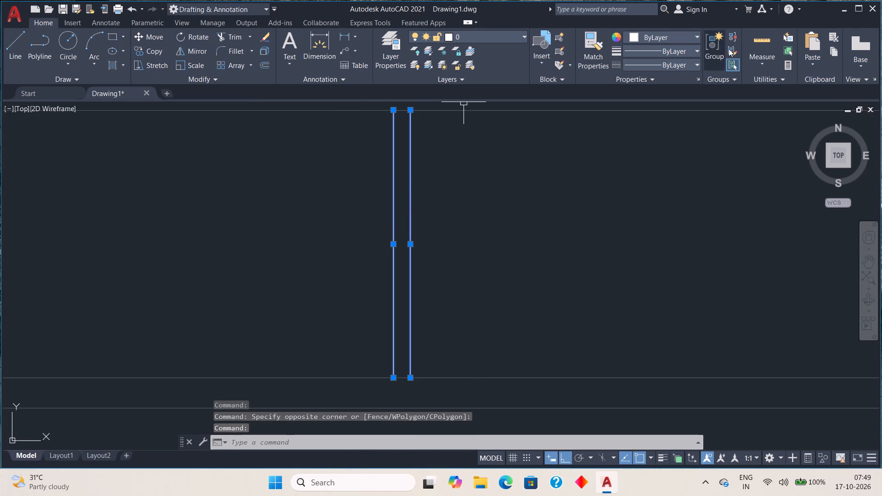
{"action": "left_click", "coordinate": [699, 35]}
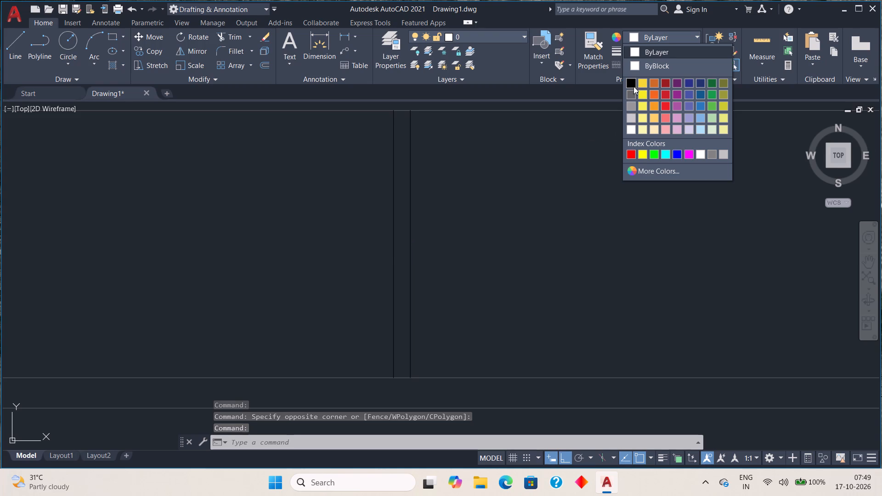
{"action": "left_click_drag", "start_coordinate": [633, 90], "coordinate": [632, 95]}
{"action": "key", "text": "Escape"}
{"action": "scroll", "coordinate": [533, 188], "scroll_direction": "down", "scroll_amount": 3}
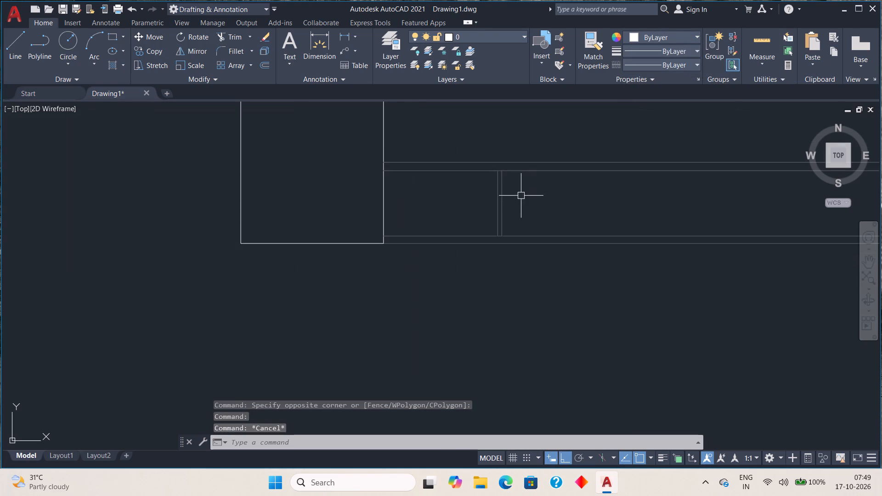
Copy the pair of short vertical lines along the F.B front edge, placing three copies, the first about 6 1/2" away.
{"action": "middle_click_drag", "start_coordinate": [514, 210], "coordinate": [185, 279]}
{"action": "scroll", "coordinate": [204, 284], "scroll_direction": "down", "scroll_amount": 2}
{"action": "middle_click", "coordinate": [269, 285]}
{"action": "scroll", "coordinate": [267, 285], "scroll_direction": "down", "scroll_amount": 1}
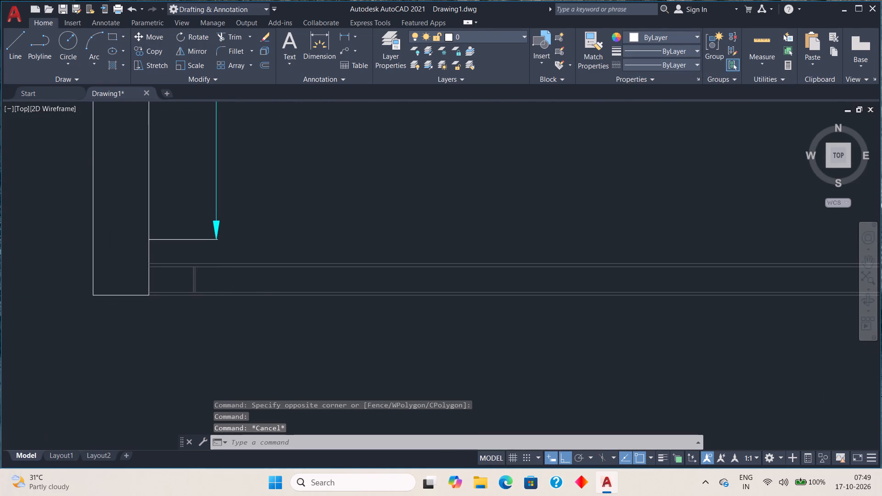
{"action": "scroll", "coordinate": [267, 285], "scroll_direction": "down", "scroll_amount": 1}
{"action": "middle_click_drag", "start_coordinate": [261, 300], "coordinate": [275, 305]}
{"action": "scroll", "coordinate": [258, 280], "scroll_direction": "up", "scroll_amount": 4}
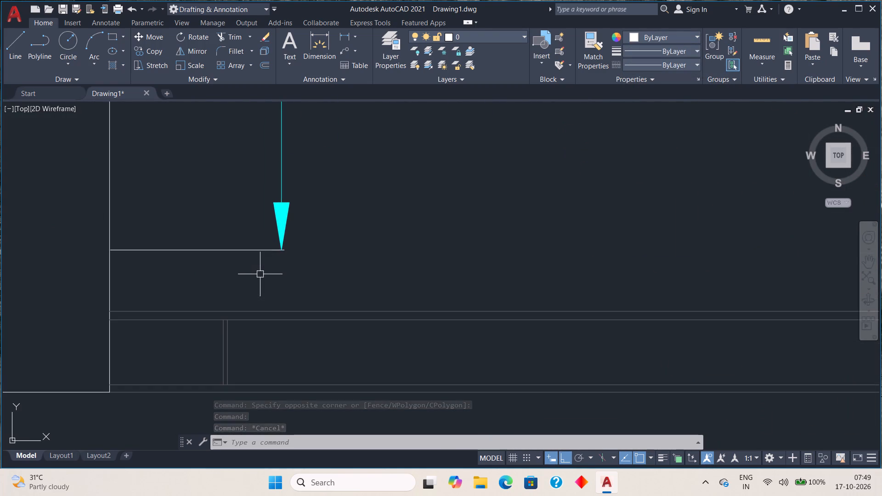
{"action": "middle_click_drag", "start_coordinate": [249, 314], "coordinate": [297, 227]}
{"action": "left_click", "coordinate": [300, 265]}
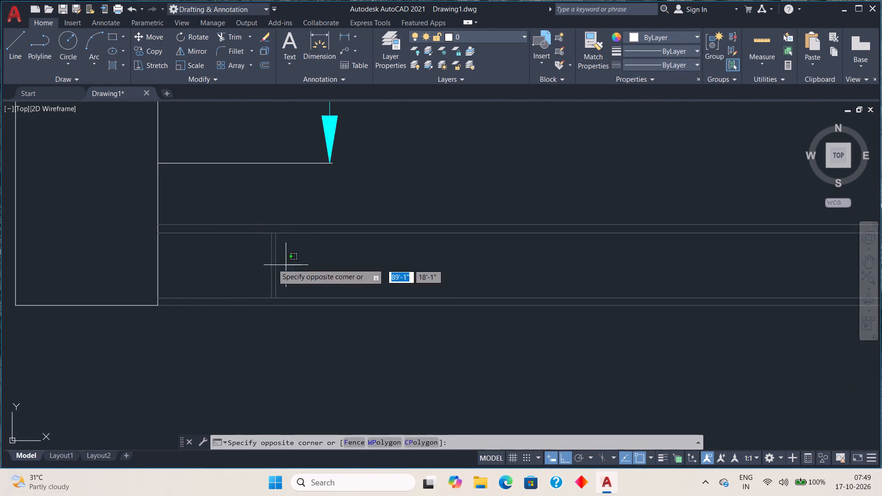
{"action": "left_click", "coordinate": [240, 261]}
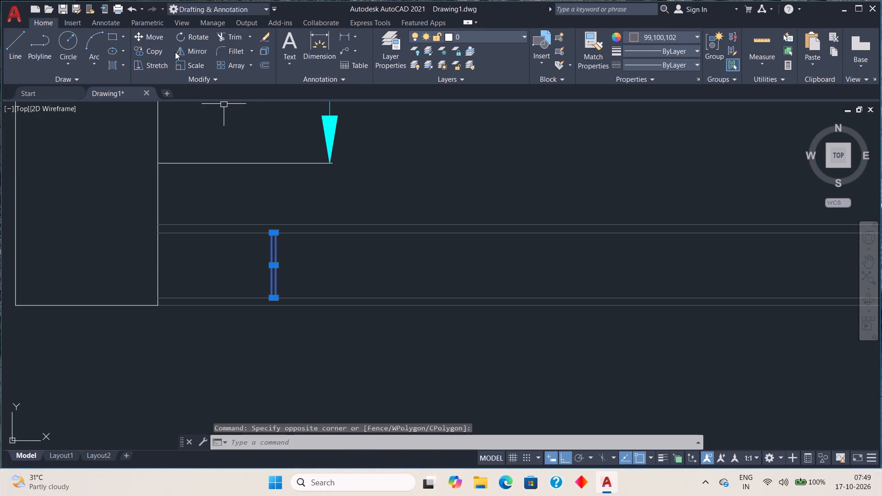
{"action": "left_click", "coordinate": [148, 51]}
{"action": "scroll", "coordinate": [285, 304], "scroll_direction": "up", "scroll_amount": 2}
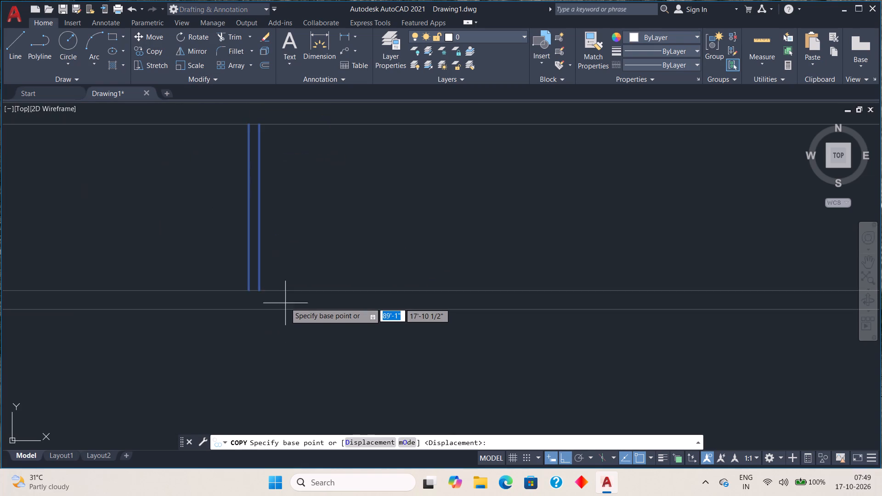
{"action": "left_click", "coordinate": [262, 291]}
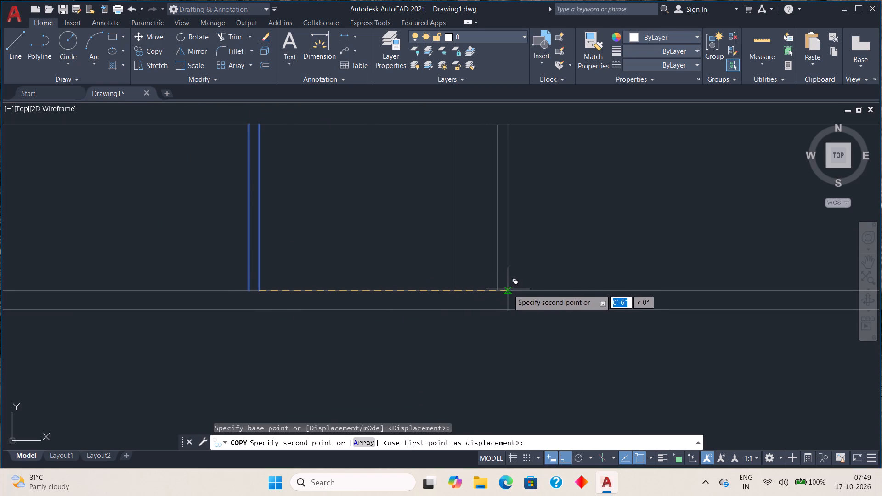
{"action": "left_click", "coordinate": [523, 291]}
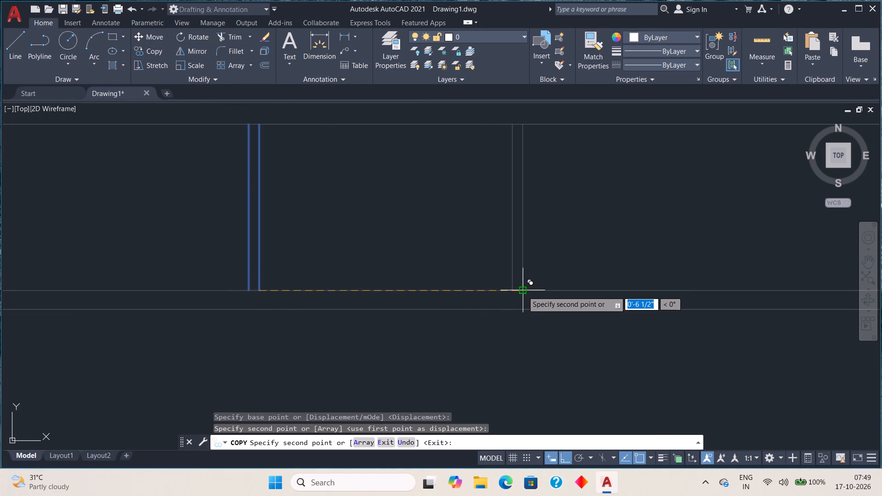
{"action": "middle_click_drag", "start_coordinate": [580, 292], "coordinate": [205, 325]}
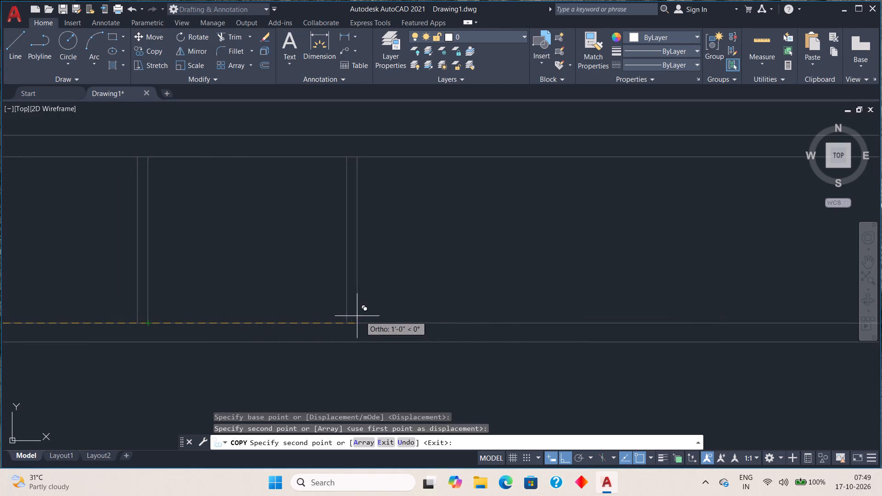
{"action": "left_click", "coordinate": [368, 322]}
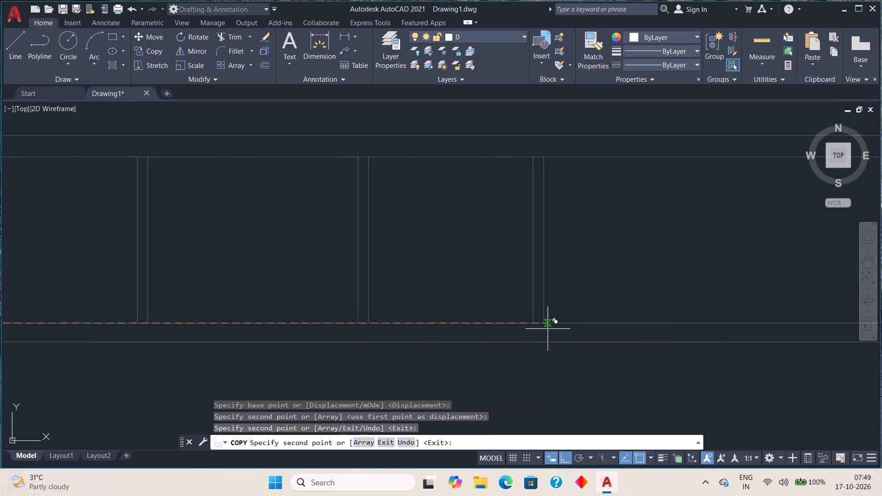
{"action": "left_click", "coordinate": [560, 324]}
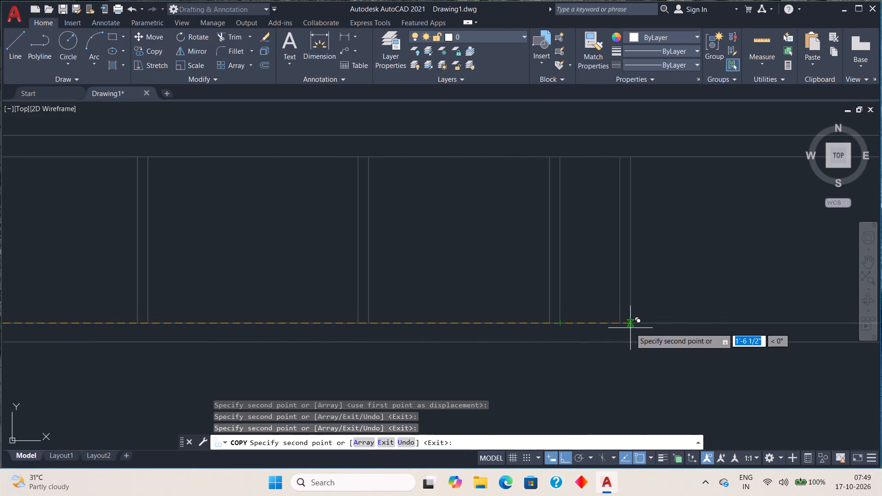
Place four more copies of the crosspiece pair along the F.B front edge, reaching about 3'-8 1/2" from the original.
{"action": "middle_click_drag", "start_coordinate": [593, 338], "coordinate": [70, 372]}
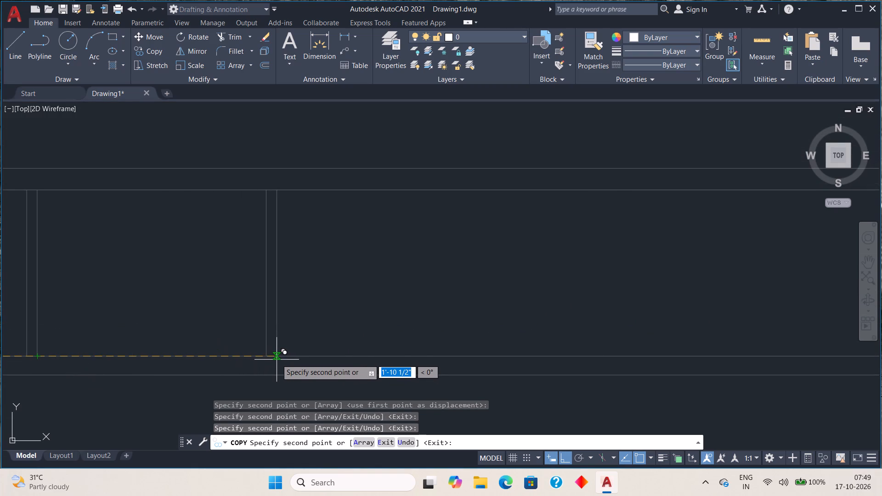
{"action": "left_click", "coordinate": [282, 359]}
{"action": "middle_click_drag", "start_coordinate": [352, 374], "coordinate": [48, 389]}
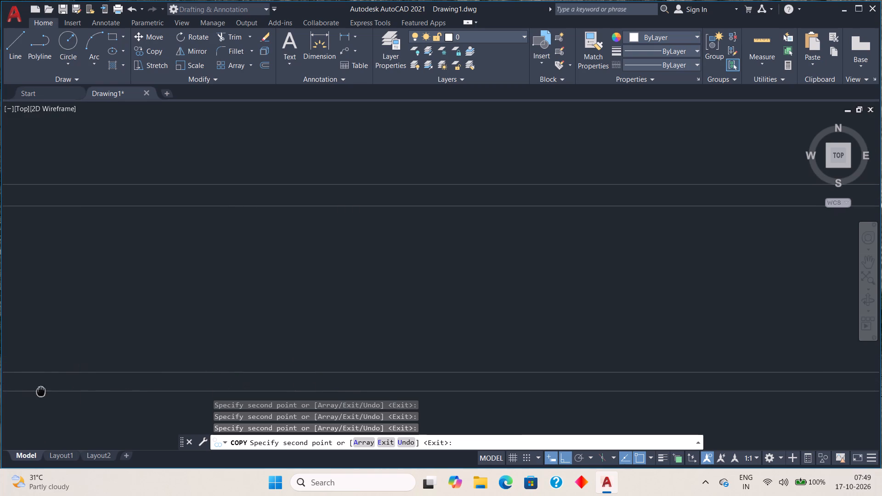
{"action": "middle_click_drag", "start_coordinate": [48, 389], "coordinate": [41, 390]}
{"action": "left_click", "coordinate": [231, 377]}
{"action": "middle_click_drag", "start_coordinate": [373, 389], "coordinate": [144, 400]}
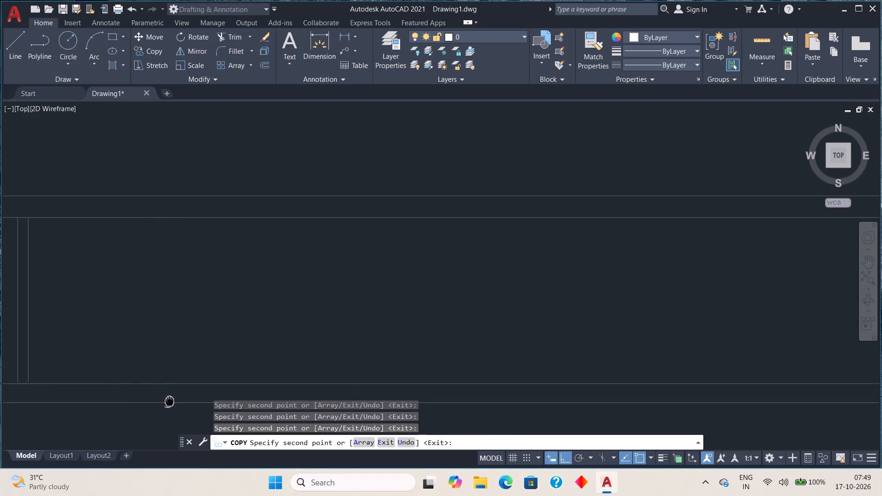
{"action": "middle_click_drag", "start_coordinate": [144, 400], "coordinate": [0, 395]}
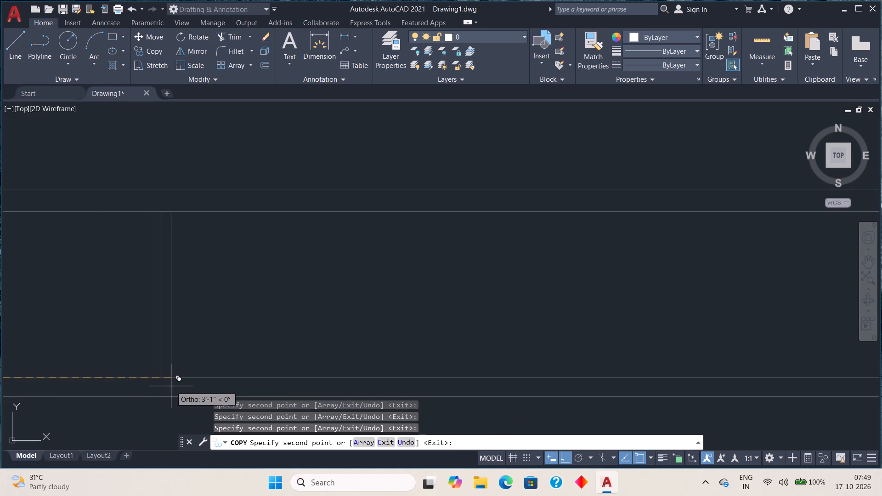
{"action": "left_click", "coordinate": [171, 386]}
{"action": "middle_click_drag", "start_coordinate": [258, 399], "coordinate": [1, 388]}
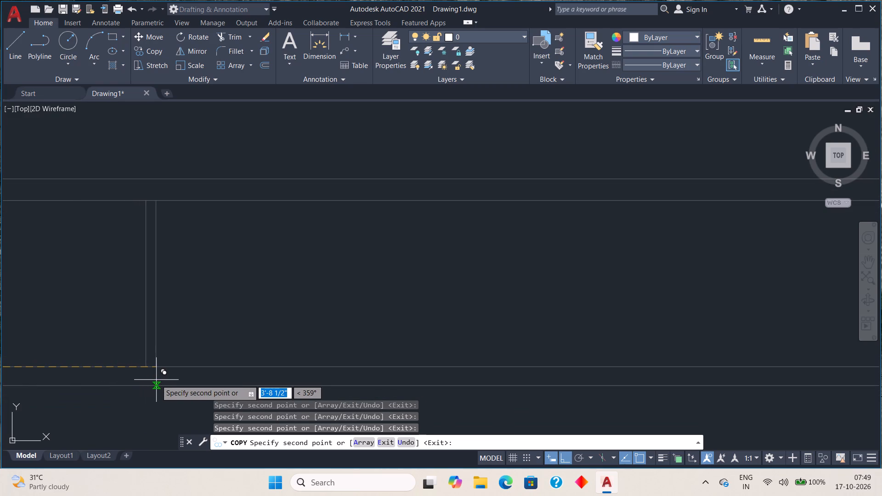
{"action": "left_click", "coordinate": [156, 378]}
Place four further copies of the crosspiece pair along the front edge, reaching about 7'-1" from the original.
{"action": "scroll", "coordinate": [209, 376], "scroll_direction": "down", "scroll_amount": 7}
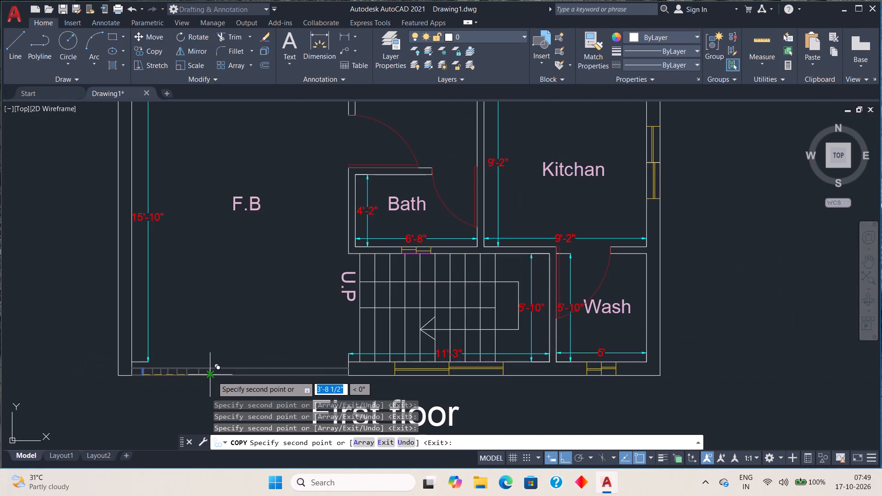
{"action": "middle_click_drag", "start_coordinate": [212, 376], "coordinate": [215, 338]}
{"action": "scroll", "coordinate": [215, 338], "scroll_direction": "up", "scroll_amount": 5}
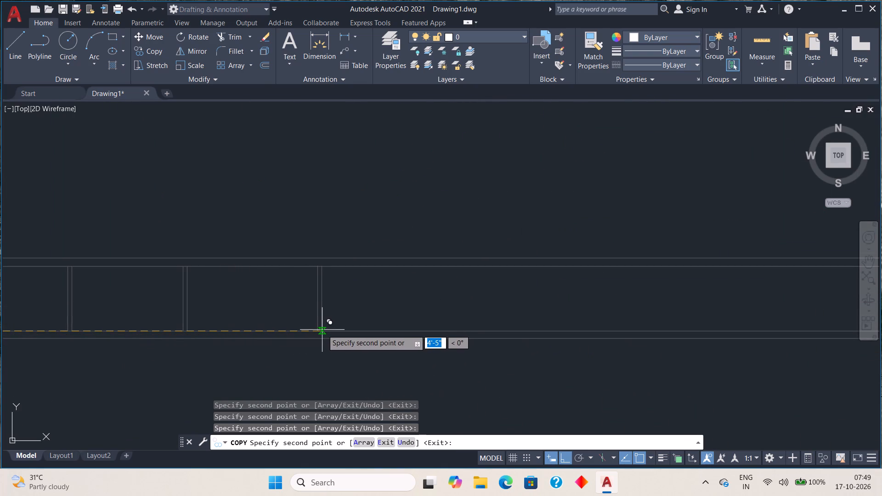
{"action": "left_click", "coordinate": [310, 332]}
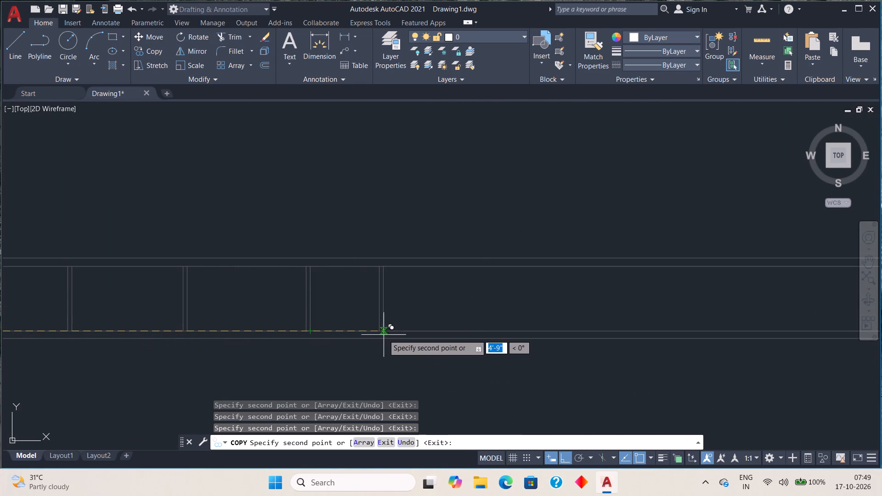
{"action": "middle_click_drag", "start_coordinate": [384, 334], "coordinate": [78, 346]}
{"action": "left_click", "coordinate": [187, 344]}
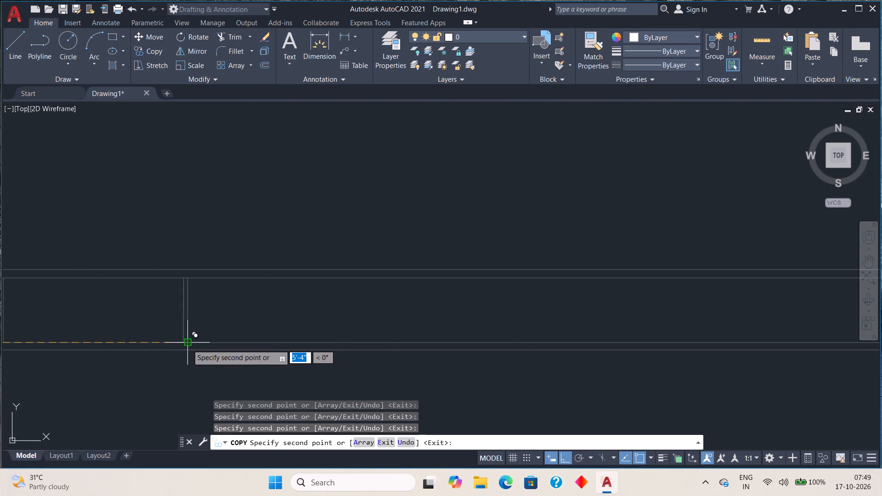
{"action": "middle_click_drag", "start_coordinate": [263, 348], "coordinate": [101, 351]}
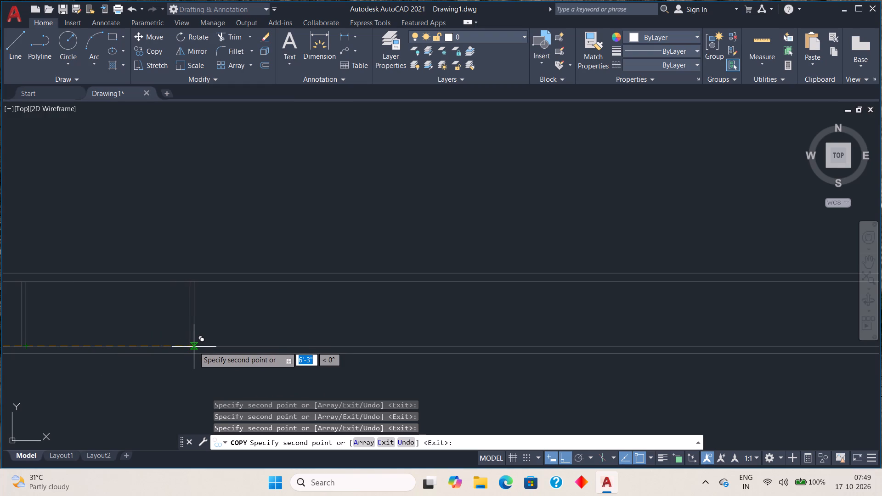
{"action": "left_click", "coordinate": [194, 346]}
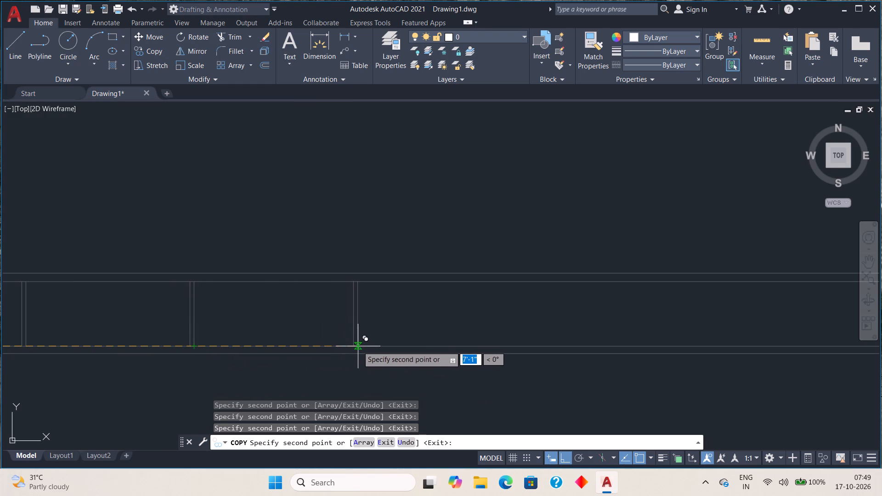
{"action": "left_click", "coordinate": [359, 346]}
Place the last four copies of the crosspiece pair along the front edge, ending just short of the staircase wall.
{"action": "middle_click_drag", "start_coordinate": [357, 358], "coordinate": [36, 368]}
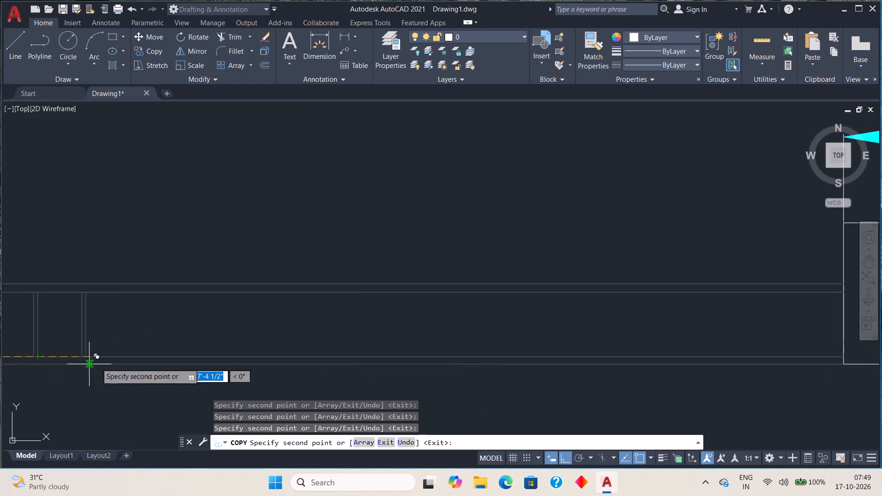
{"action": "left_click", "coordinate": [215, 360]}
{"action": "middle_click_drag", "start_coordinate": [244, 364], "coordinate": [211, 365]}
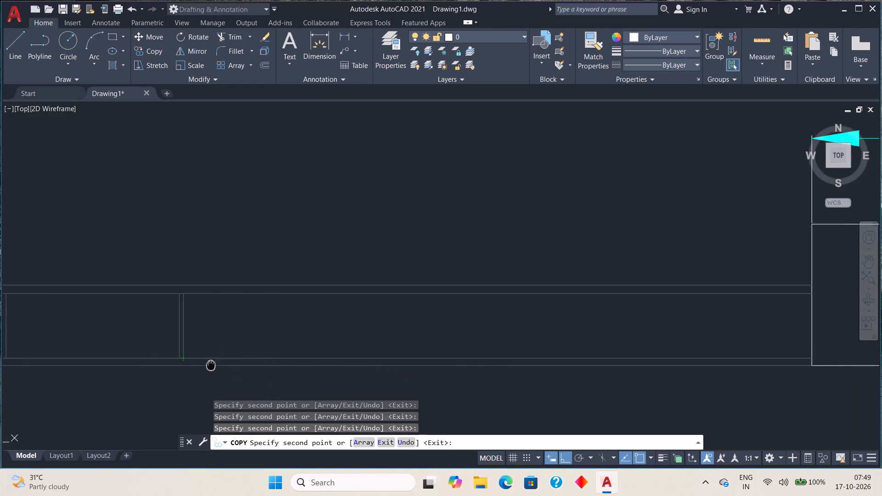
{"action": "middle_click_drag", "start_coordinate": [211, 365], "coordinate": [1, 367]}
{"action": "left_click", "coordinate": [110, 362]}
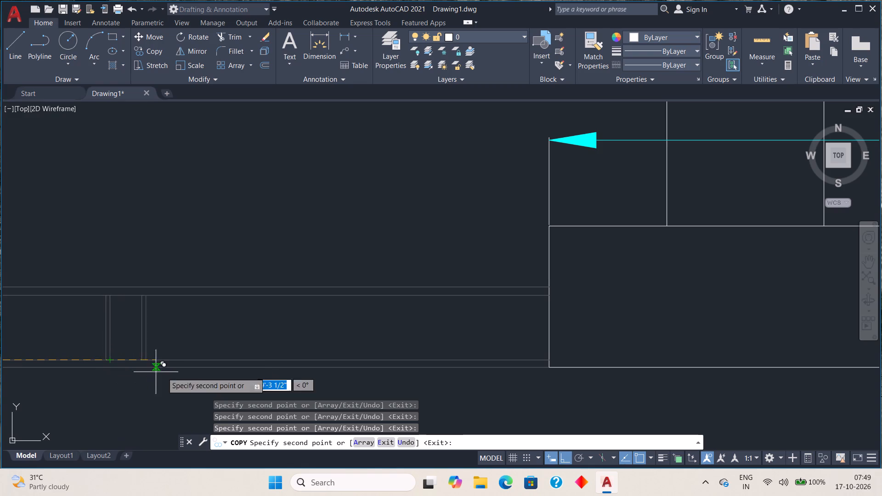
{"action": "left_click", "coordinate": [286, 361]}
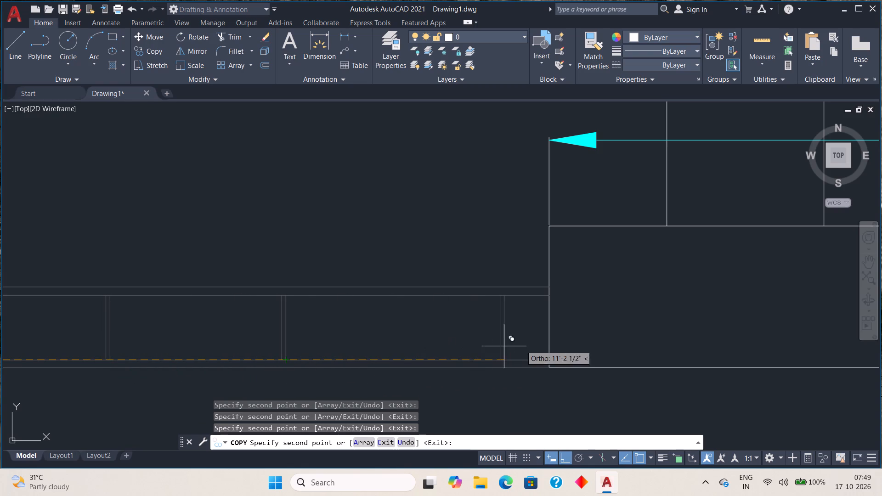
{"action": "left_click", "coordinate": [524, 348]}
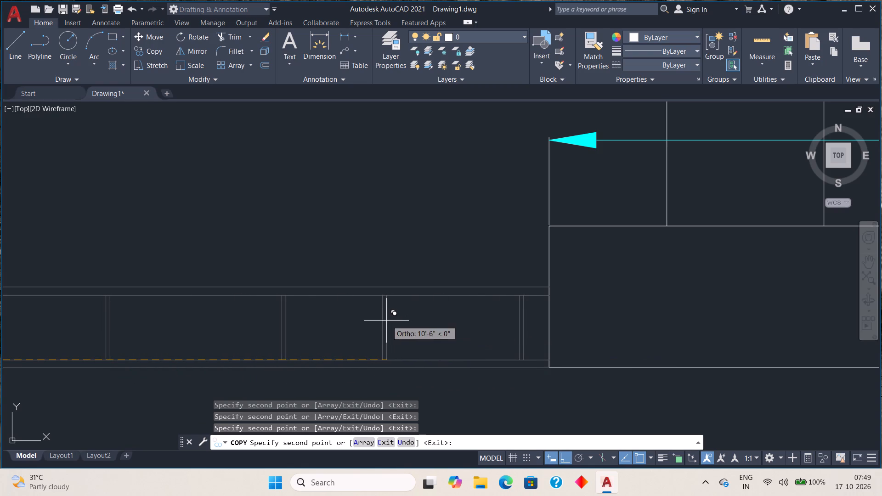
{"action": "key", "text": "Escape"}
Move the crosspiece pair nearest the staircase wall about 1 1/2" horizontally away from that wall.
{"action": "scroll", "coordinate": [279, 314], "scroll_direction": "down", "scroll_amount": 3}
{"action": "scroll", "coordinate": [157, 312], "scroll_direction": "down", "scroll_amount": 2}
{"action": "middle_click_drag", "start_coordinate": [167, 324], "coordinate": [291, 329]}
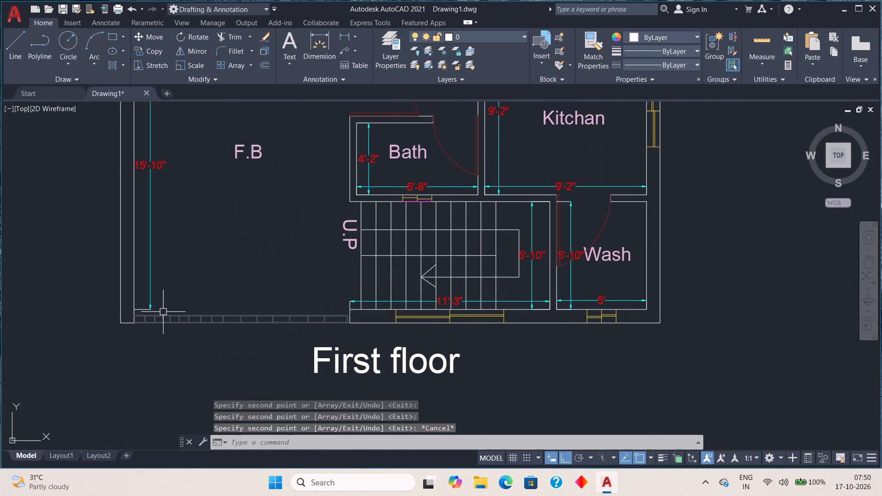
{"action": "scroll", "coordinate": [139, 321], "scroll_direction": "up", "scroll_amount": 3}
{"action": "scroll", "coordinate": [139, 321], "scroll_direction": "down", "scroll_amount": 2}
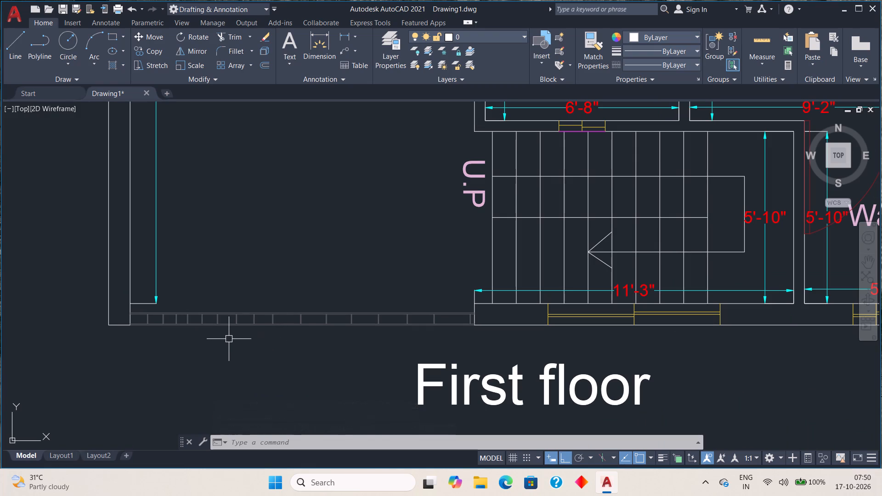
{"action": "scroll", "coordinate": [446, 326], "scroll_direction": "up", "scroll_amount": 4}
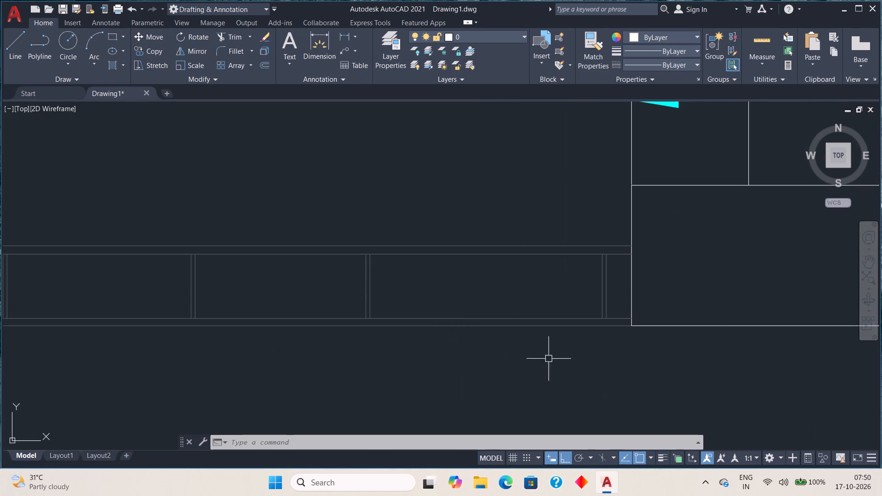
{"action": "left_click", "coordinate": [616, 301]}
{"action": "left_click", "coordinate": [559, 292]}
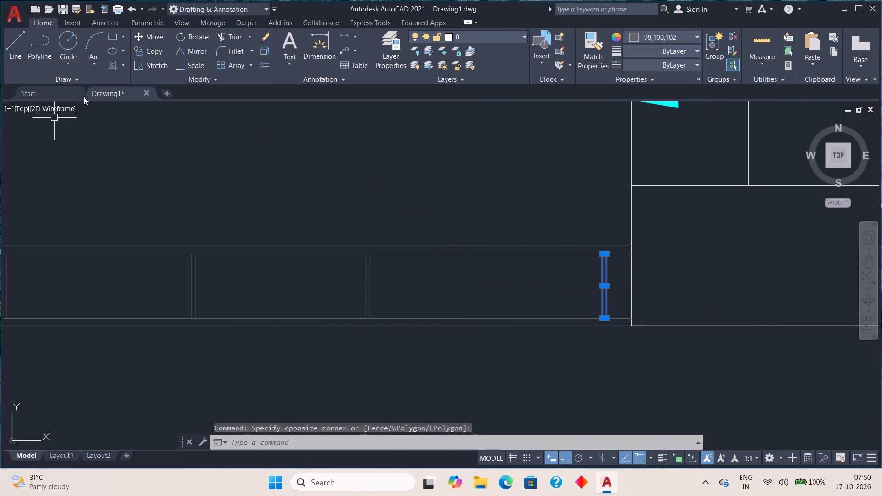
{"action": "left_click", "coordinate": [142, 40]}
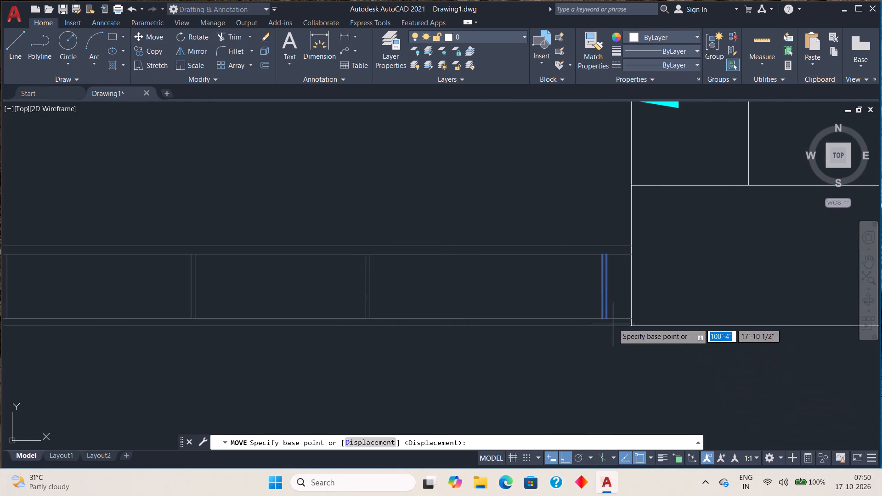
{"action": "scroll", "coordinate": [611, 319], "scroll_direction": "up", "scroll_amount": 2}
{"action": "left_click", "coordinate": [588, 316]}
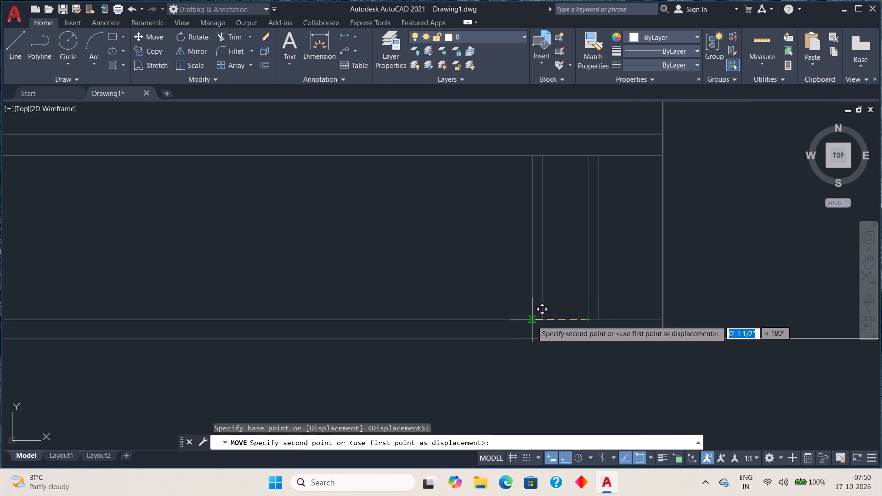
{"action": "left_click", "coordinate": [530, 321]}
{"action": "scroll", "coordinate": [528, 342], "scroll_direction": "down", "scroll_amount": 4}
{"action": "key", "text": "Escape"}
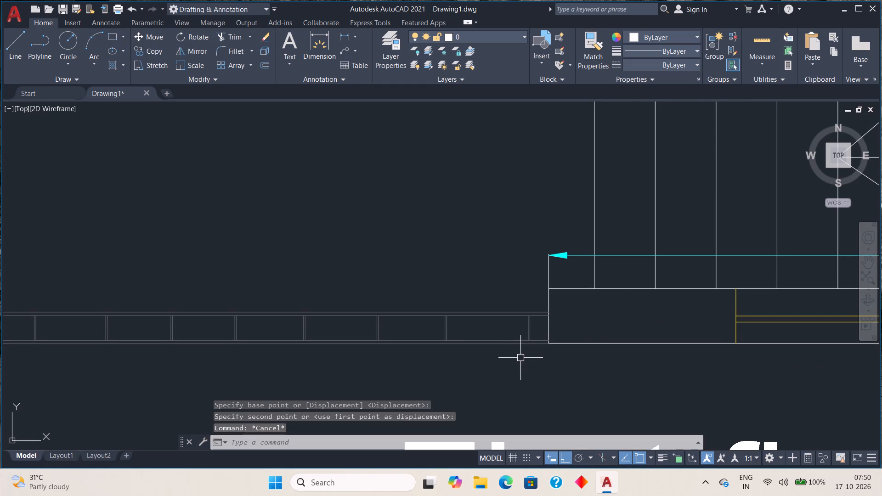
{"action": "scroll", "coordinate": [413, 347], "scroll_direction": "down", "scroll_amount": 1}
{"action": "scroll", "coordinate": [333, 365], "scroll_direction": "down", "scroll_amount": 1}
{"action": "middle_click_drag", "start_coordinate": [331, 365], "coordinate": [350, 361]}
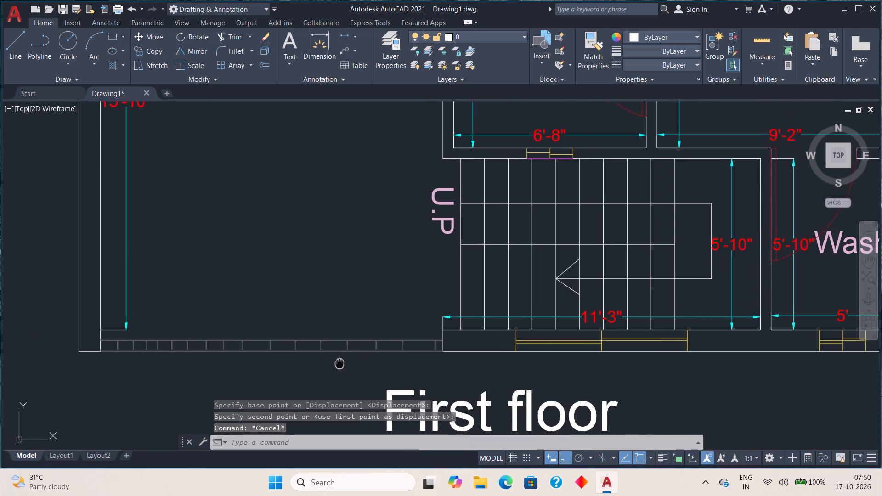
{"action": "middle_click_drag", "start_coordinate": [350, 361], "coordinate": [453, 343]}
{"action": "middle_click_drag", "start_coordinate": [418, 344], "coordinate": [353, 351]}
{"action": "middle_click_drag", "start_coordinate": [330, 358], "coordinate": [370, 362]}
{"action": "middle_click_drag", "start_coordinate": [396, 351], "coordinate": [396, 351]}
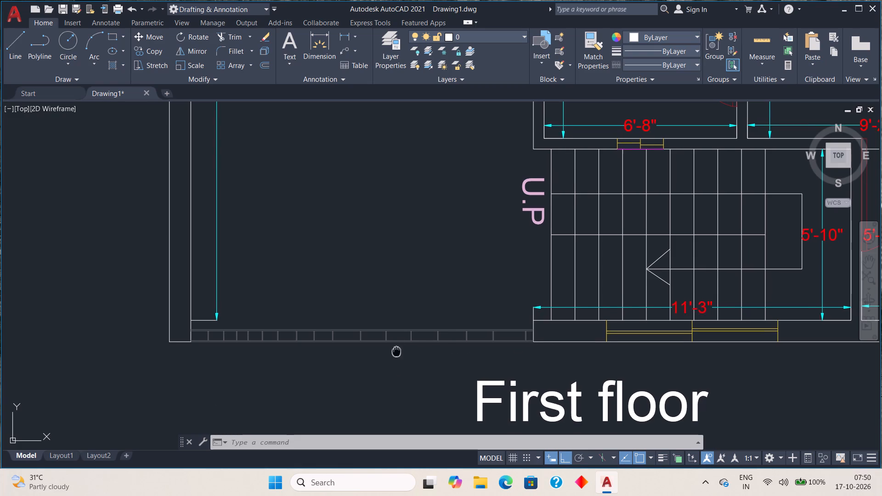
Delete one line of the ninth crosspiece pair from the outer wall along the F.B front edge.
{"action": "middle_click_drag", "start_coordinate": [396, 351], "coordinate": [426, 359]}
{"action": "scroll", "coordinate": [373, 347], "scroll_direction": "up", "scroll_amount": 2}
{"action": "scroll", "coordinate": [367, 352], "scroll_direction": "down", "scroll_amount": 1}
{"action": "middle_click_drag", "start_coordinate": [362, 354], "coordinate": [376, 366]}
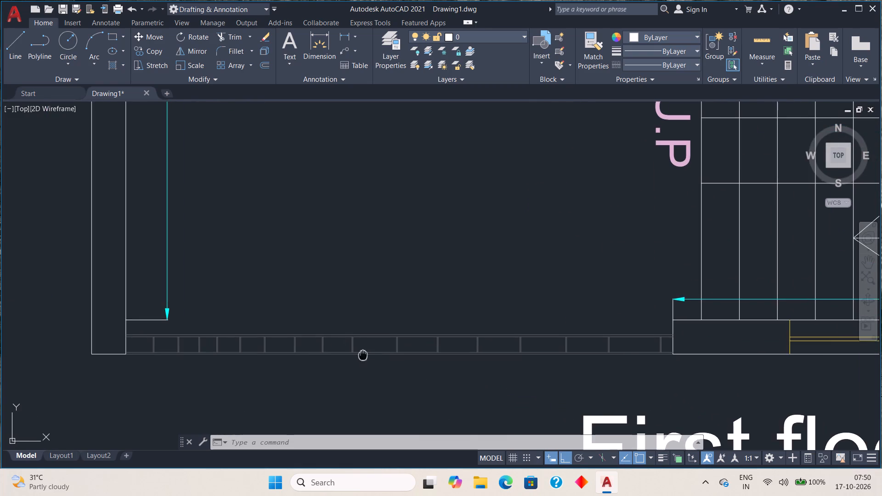
{"action": "middle_click_drag", "start_coordinate": [376, 366], "coordinate": [401, 379]}
{"action": "scroll", "coordinate": [397, 372], "scroll_direction": "up", "scroll_amount": 1}
{"action": "left_click", "coordinate": [386, 368]}
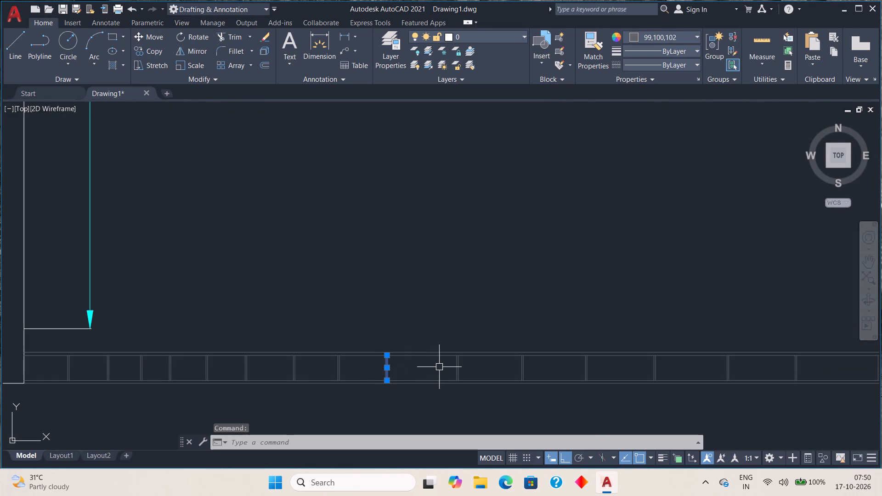
{"action": "key", "text": "Delete"}
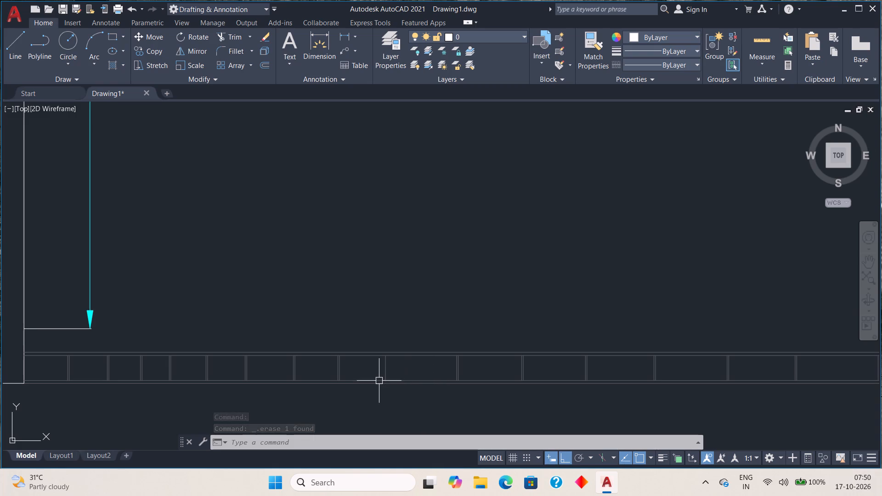
Move the eighth crosspiece pair from the outer wall about 4 1/2" horizontally towards the staircase.
{"action": "scroll", "coordinate": [379, 376], "scroll_direction": "up", "scroll_amount": 2}
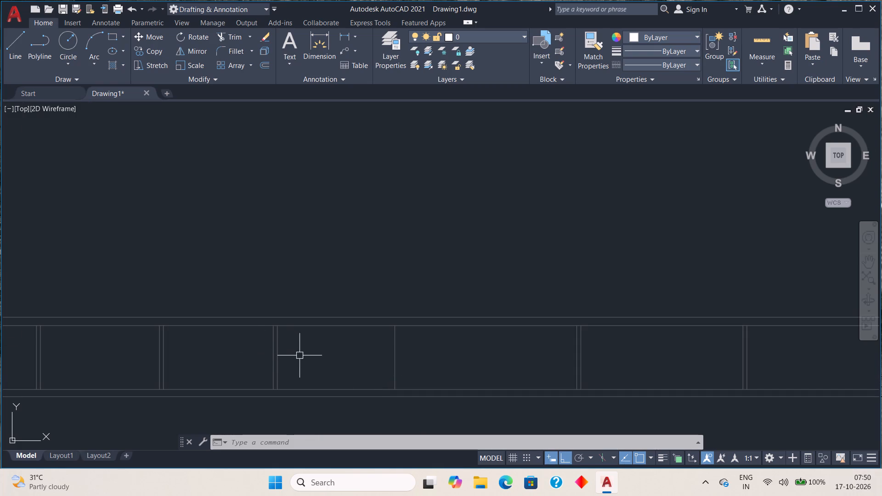
{"action": "left_click", "coordinate": [284, 370]}
{"action": "left_click", "coordinate": [242, 365]}
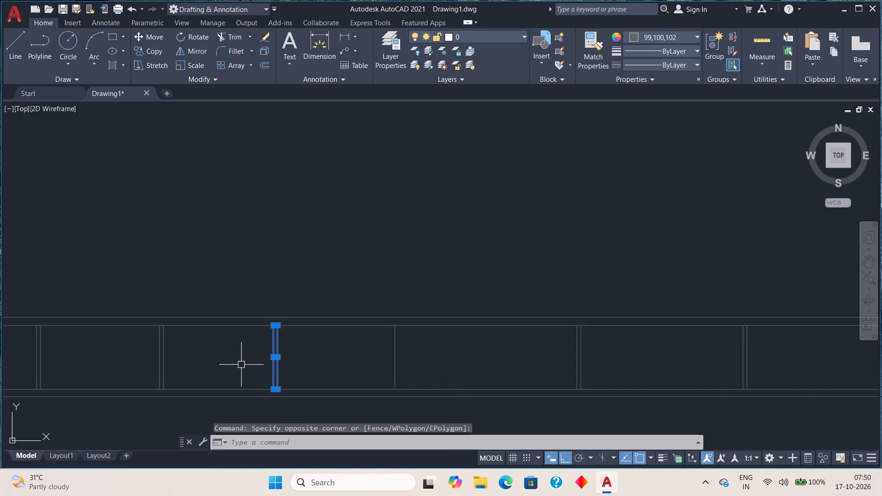
{"action": "left_click", "coordinate": [147, 42]}
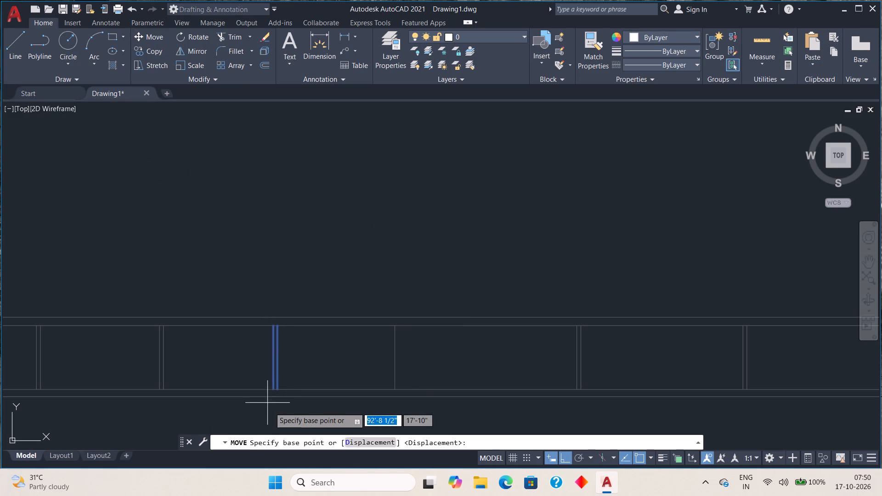
{"action": "left_click", "coordinate": [278, 390]}
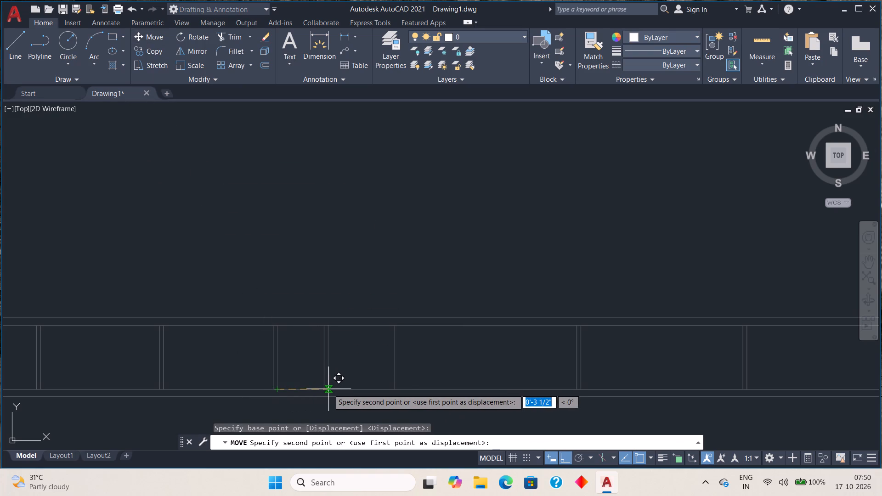
{"action": "left_click", "coordinate": [344, 386]}
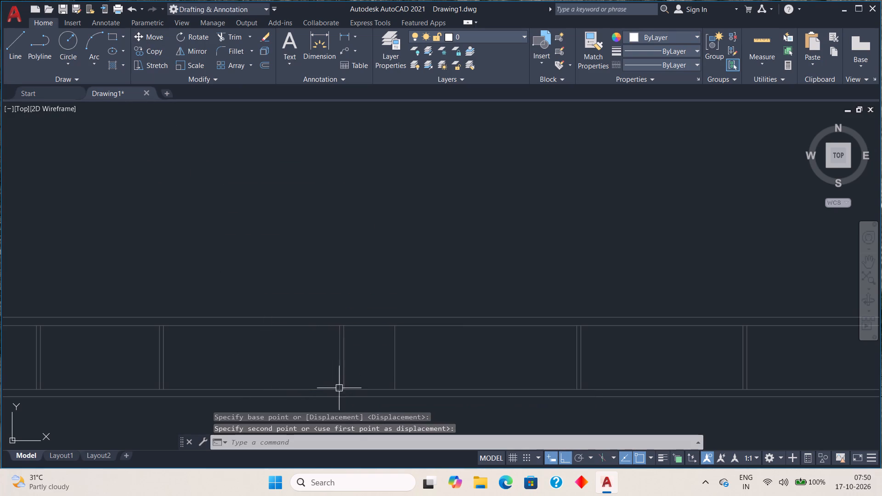
Delete one line of the sixth crosspiece pair from the outer wall.
{"action": "scroll", "coordinate": [317, 378], "scroll_direction": "down", "scroll_amount": 2}
{"action": "middle_click_drag", "start_coordinate": [296, 389], "coordinate": [392, 385]}
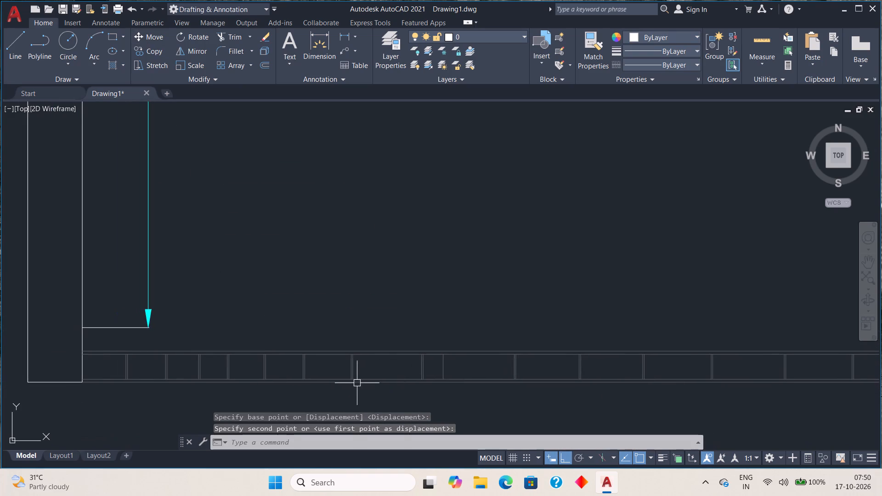
{"action": "scroll", "coordinate": [357, 383], "scroll_direction": "up", "scroll_amount": 1}
{"action": "left_click", "coordinate": [272, 360]}
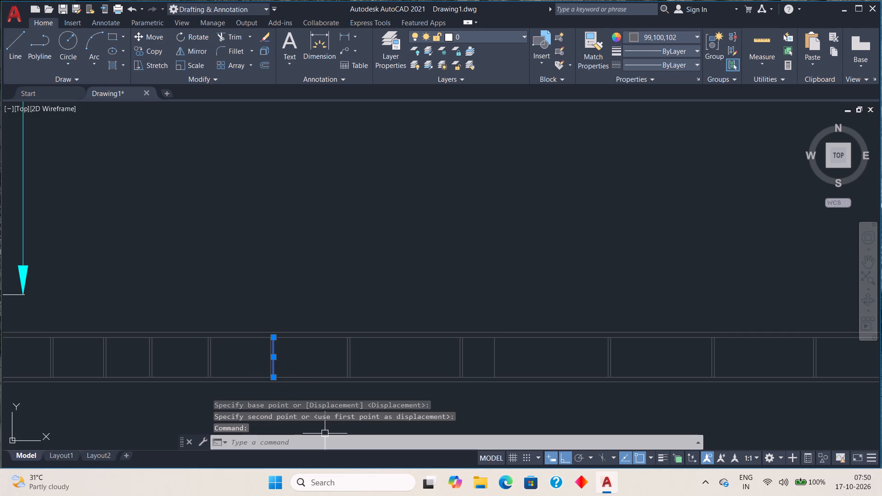
{"action": "key", "text": "Delete"}
Move the fifth crosspiece pair from the outer wall about 2 1/2" horizontally towards the staircase.
{"action": "scroll", "coordinate": [275, 399], "scroll_direction": "down", "scroll_amount": 1}
{"action": "middle_click_drag", "start_coordinate": [316, 388], "coordinate": [471, 350]}
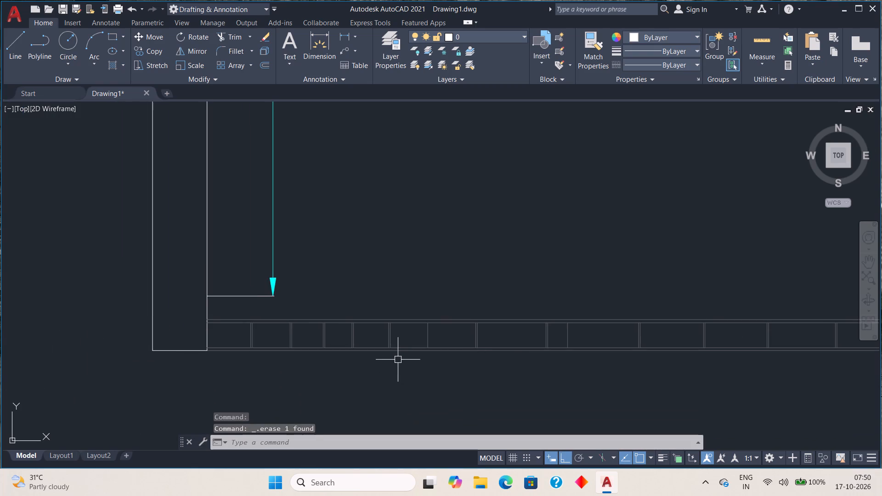
{"action": "scroll", "coordinate": [397, 359], "scroll_direction": "up", "scroll_amount": 2}
{"action": "left_click", "coordinate": [395, 313]}
{"action": "left_click", "coordinate": [354, 303]}
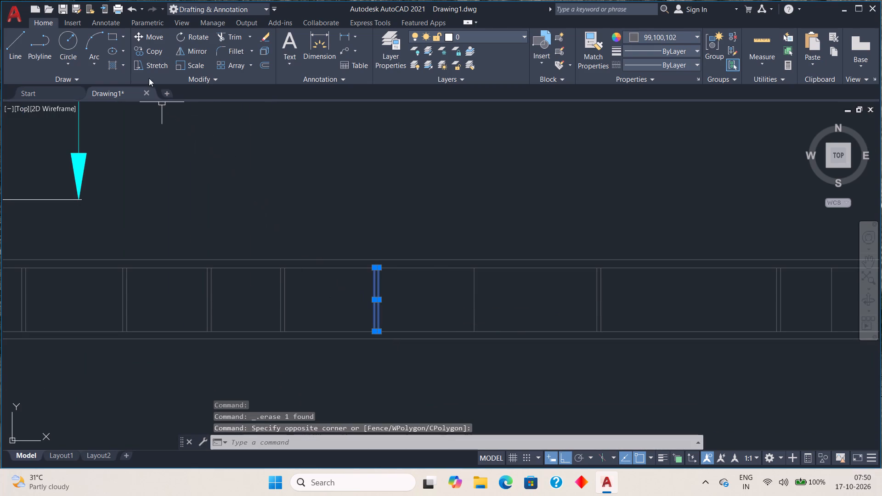
{"action": "left_click", "coordinate": [159, 37]}
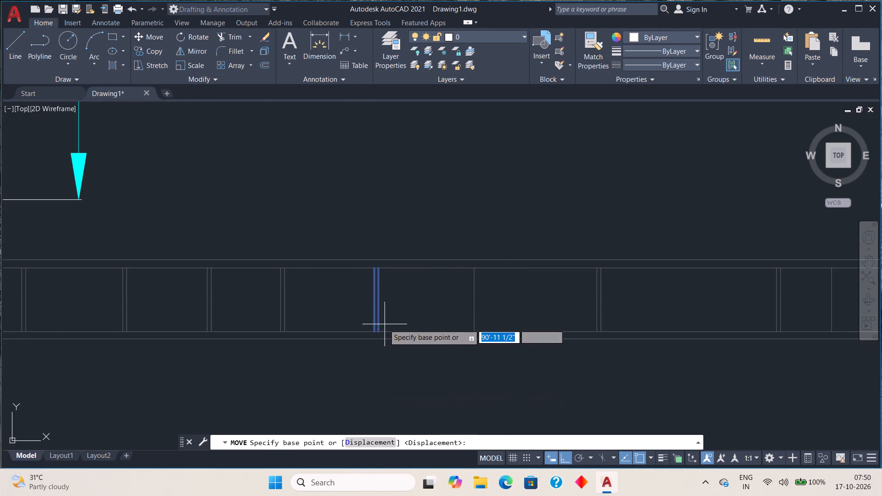
{"action": "left_click", "coordinate": [382, 330]}
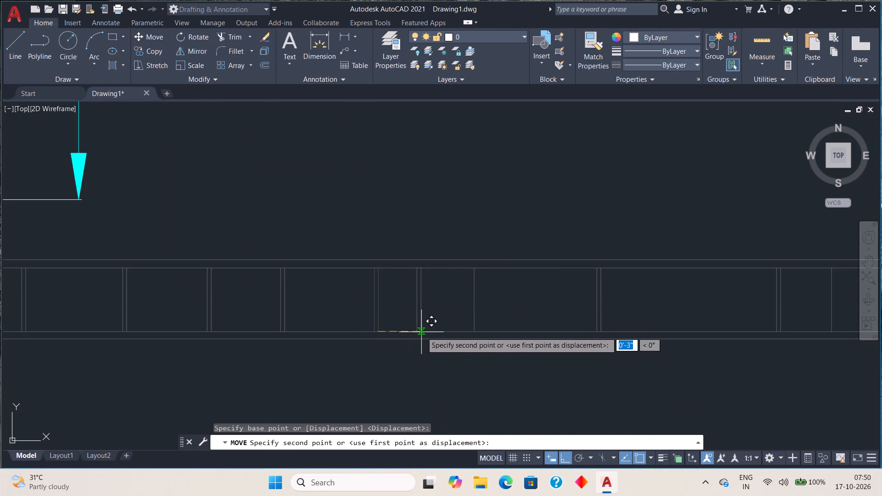
{"action": "left_click", "coordinate": [414, 332]}
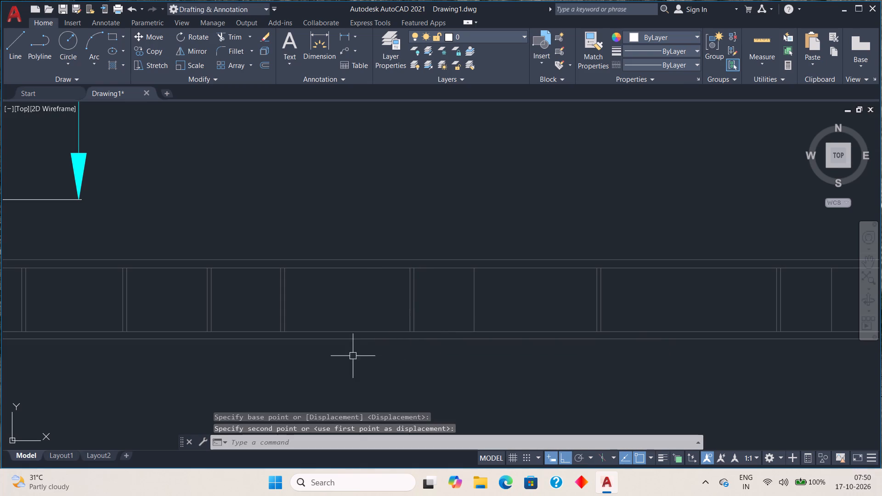
Delete one line of the third crosspiece pair from the outer wall.
{"action": "middle_click_drag", "start_coordinate": [312, 335], "coordinate": [462, 364]}
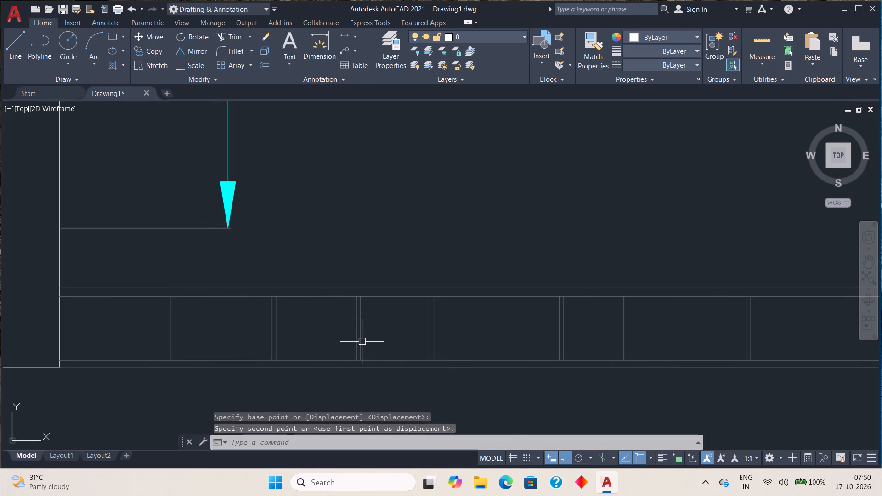
{"action": "left_click", "coordinate": [362, 341]}
{"action": "key", "text": "Delete"}
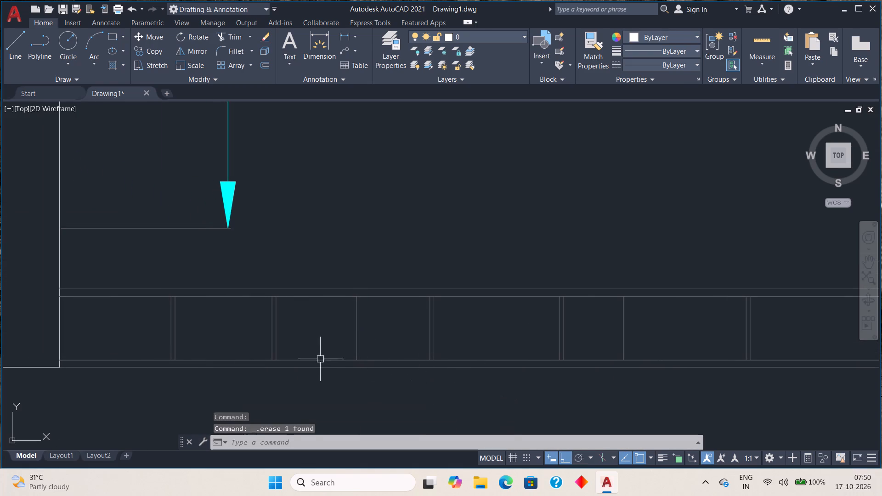
Move the second crosspiece pair from the outer wall about 1" horizontally towards the staircase.
{"action": "left_click", "coordinate": [306, 335]}
{"action": "left_click", "coordinate": [233, 327]}
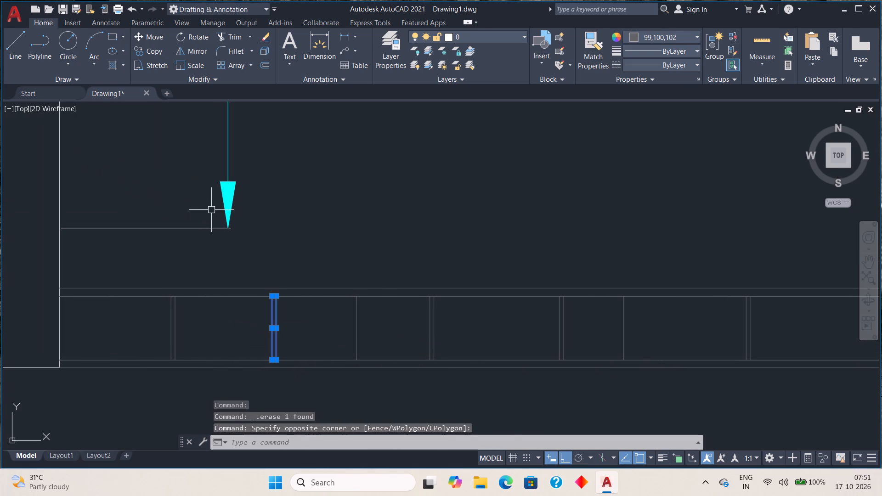
{"action": "left_click", "coordinate": [159, 37]}
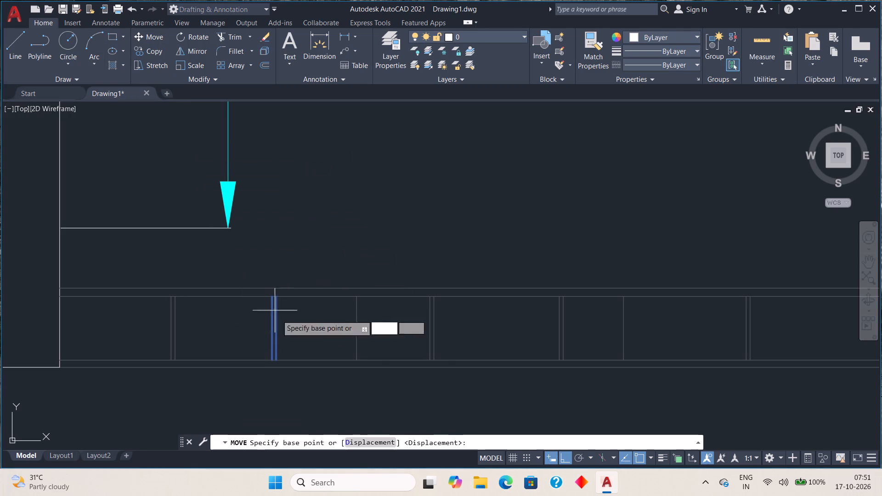
{"action": "left_click", "coordinate": [280, 362]}
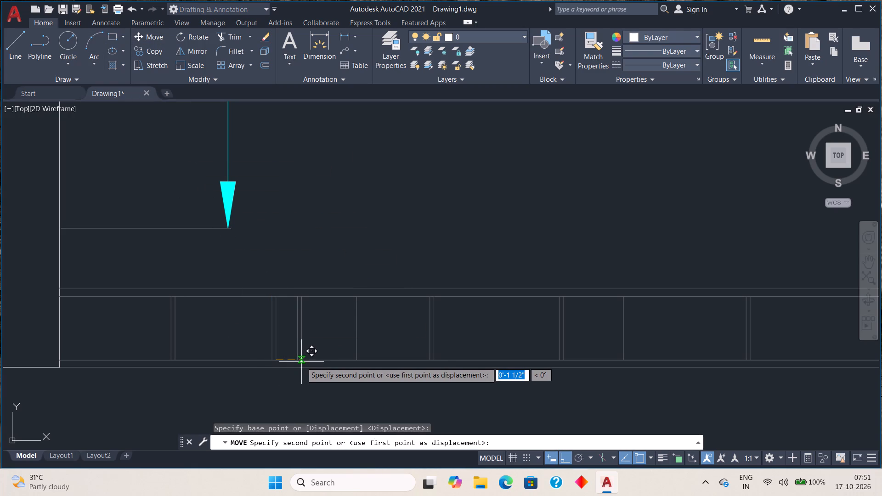
{"action": "left_click", "coordinate": [294, 361]}
{"action": "key", "text": "Escape"}
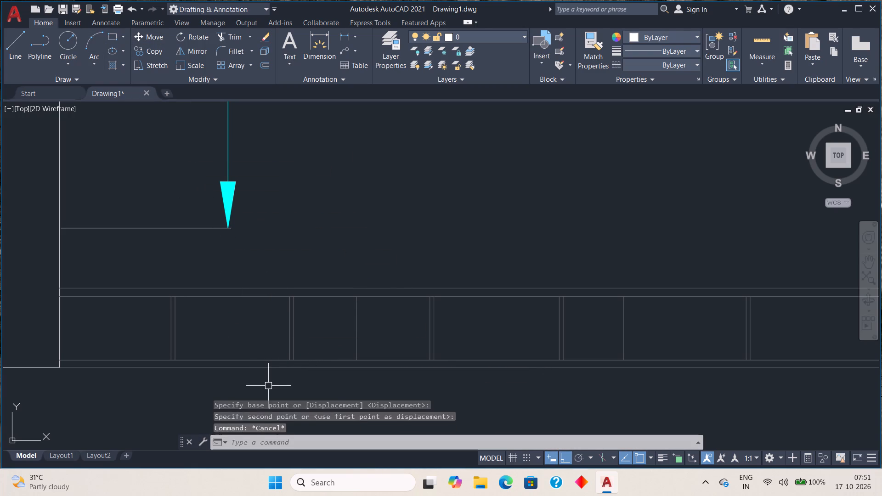
{"action": "key", "text": "Escape"}
Delete the three leftover single crosspiece lines between the pairs along the F.B front edge.
{"action": "left_click", "coordinate": [353, 324]}
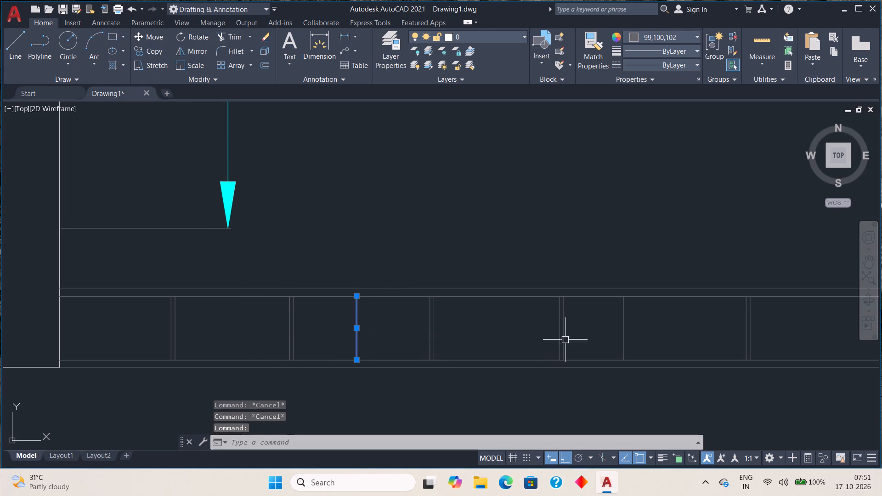
{"action": "left_click", "coordinate": [628, 330]}
{"action": "left_click", "coordinate": [622, 331]}
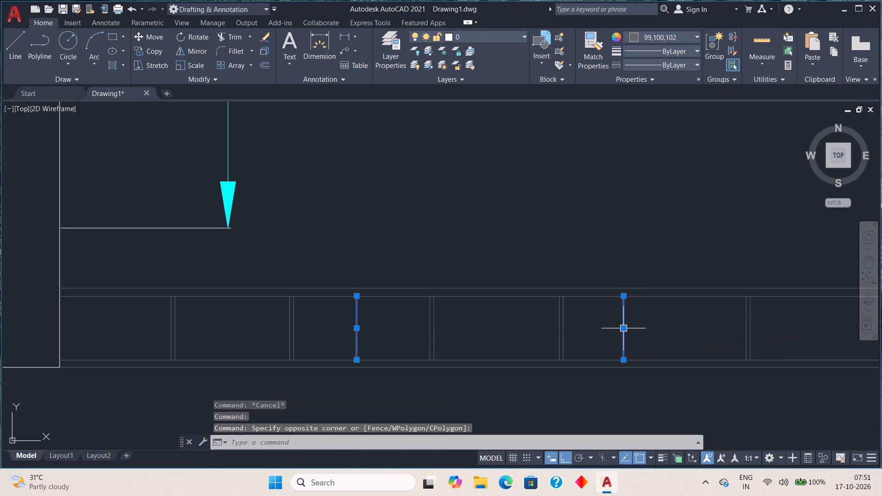
{"action": "middle_click_drag", "start_coordinate": [650, 318], "coordinate": [11, 287]}
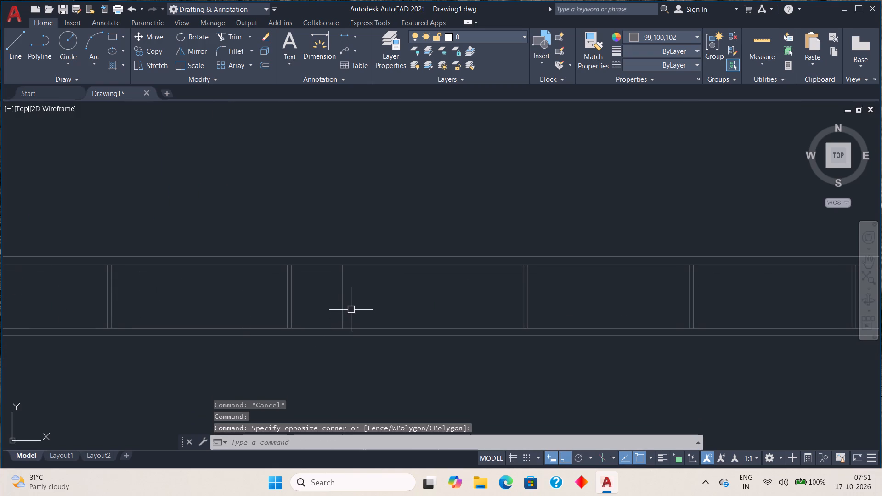
{"action": "left_click", "coordinate": [344, 306]}
{"action": "key", "text": "Delete"}
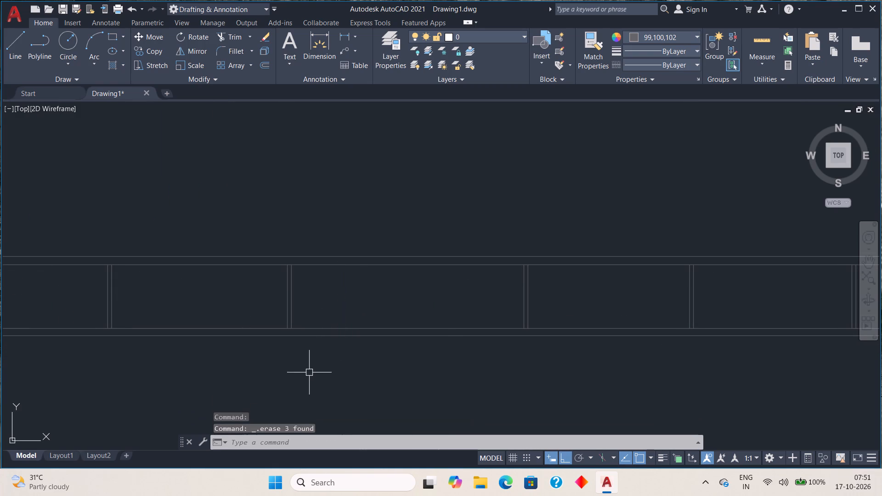
{"action": "scroll", "coordinate": [337, 374], "scroll_direction": "down", "scroll_amount": 4}
{"action": "middle_click_drag", "start_coordinate": [340, 366], "coordinate": [347, 333]}
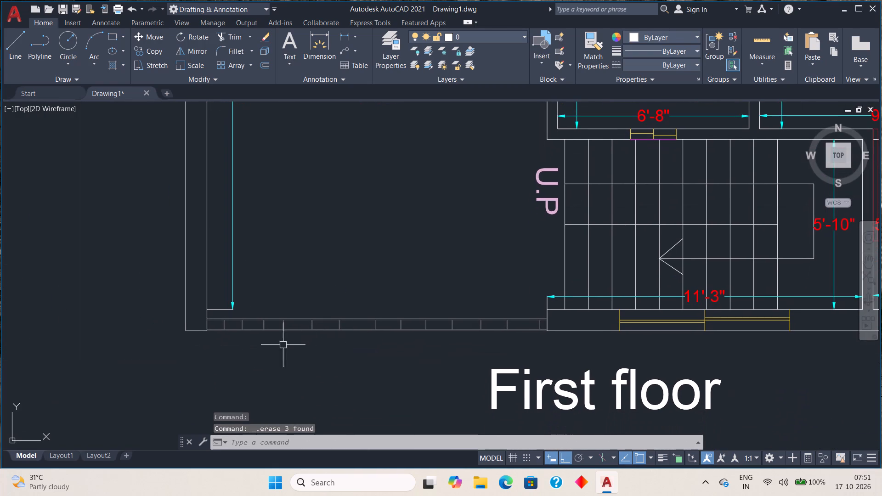
Move the crosspiece pair nearest the outer wall about 4" horizontally towards that wall.
{"action": "scroll", "coordinate": [227, 334], "scroll_direction": "up", "scroll_amount": 2}
{"action": "middle_click_drag", "start_coordinate": [230, 329], "coordinate": [308, 373]}
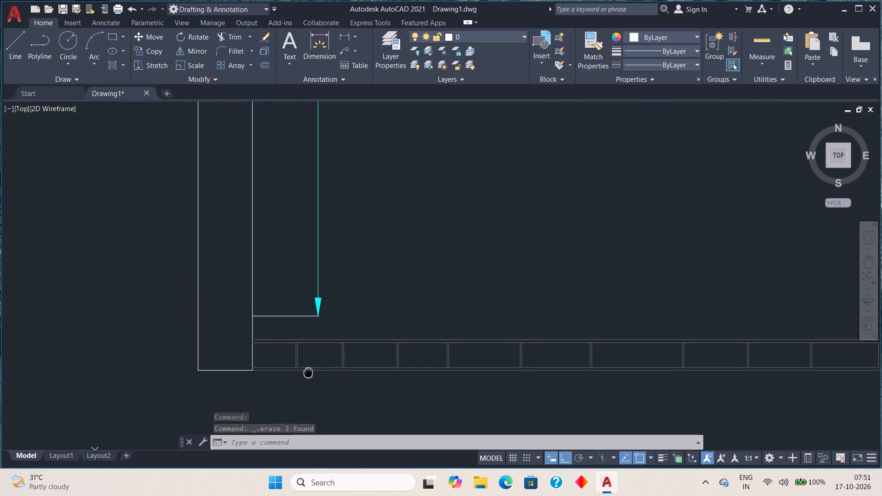
{"action": "middle_click_drag", "start_coordinate": [308, 373], "coordinate": [308, 373]}
{"action": "scroll", "coordinate": [308, 372], "scroll_direction": "up", "scroll_amount": 2}
{"action": "left_click", "coordinate": [309, 349]}
{"action": "left_click", "coordinate": [201, 337]}
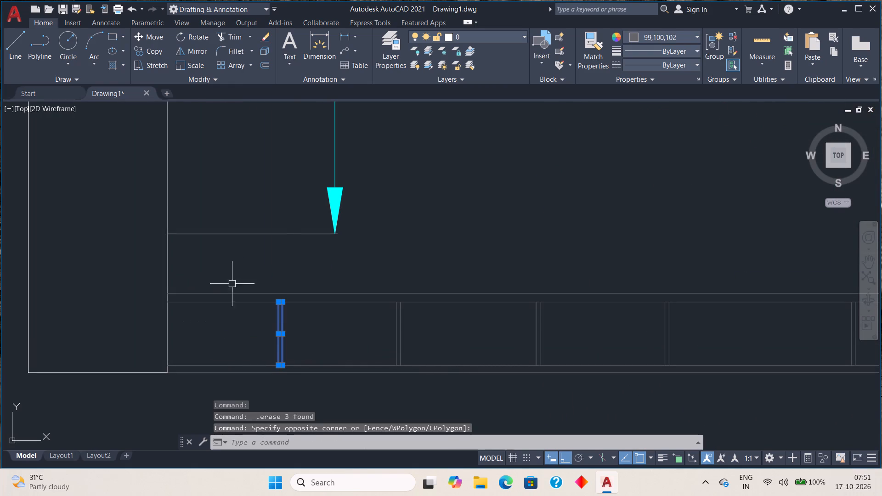
{"action": "left_click", "coordinate": [138, 35]}
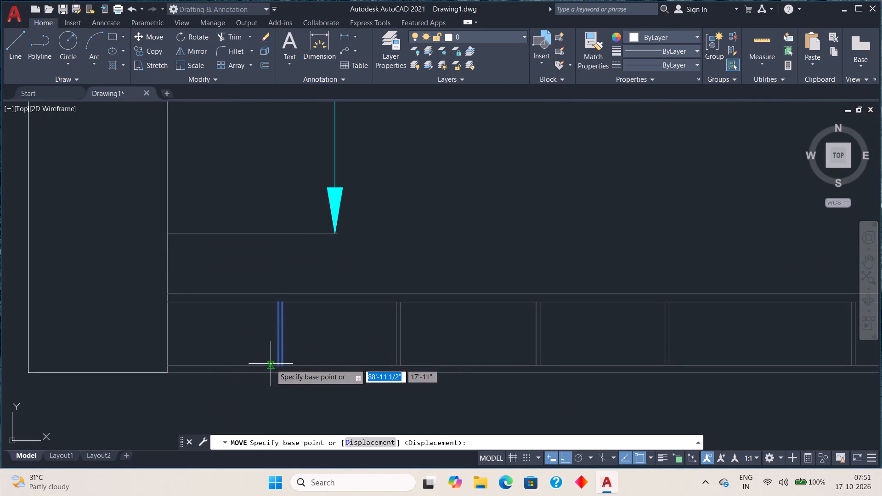
{"action": "left_click", "coordinate": [274, 365]}
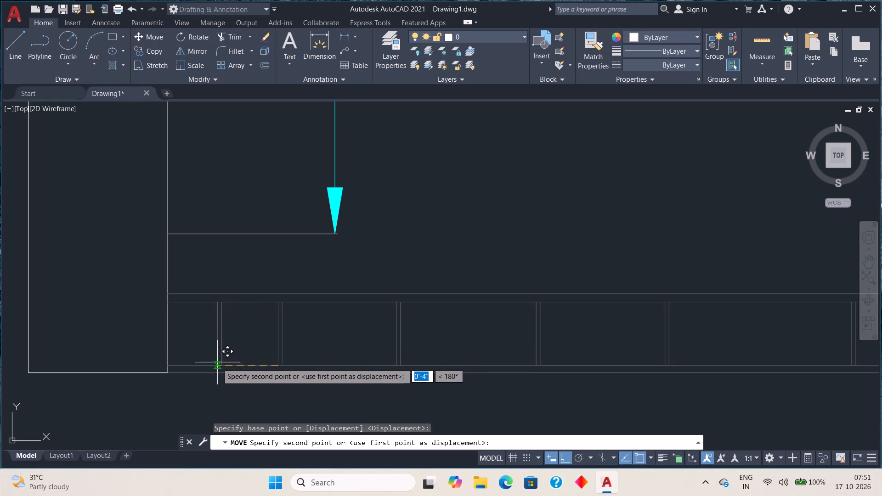
{"action": "left_click", "coordinate": [216, 365]}
Move the crosspiece pair nearest the staircase on the F.B front edge slightly horizontally towards the outer side wall.
{"action": "scroll", "coordinate": [237, 388], "scroll_direction": "down", "scroll_amount": 2}
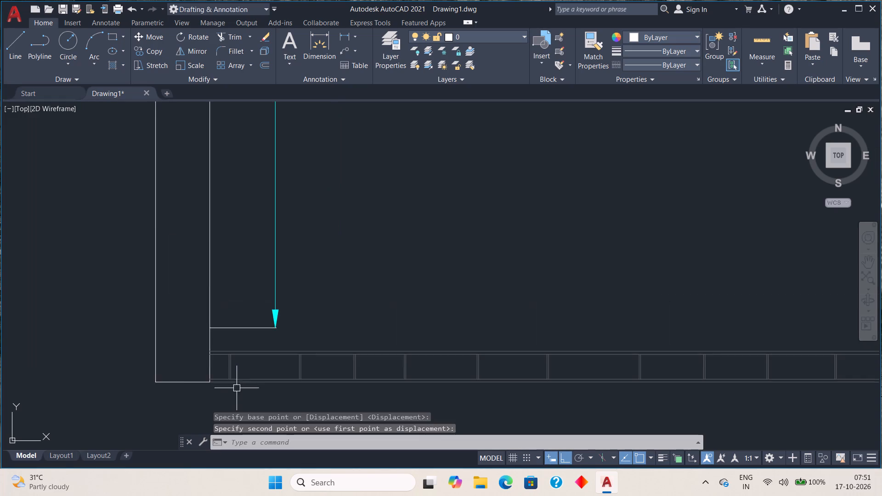
{"action": "scroll", "coordinate": [237, 388], "scroll_direction": "down", "scroll_amount": 1}
{"action": "middle_click_drag", "start_coordinate": [576, 410], "coordinate": [511, 318]}
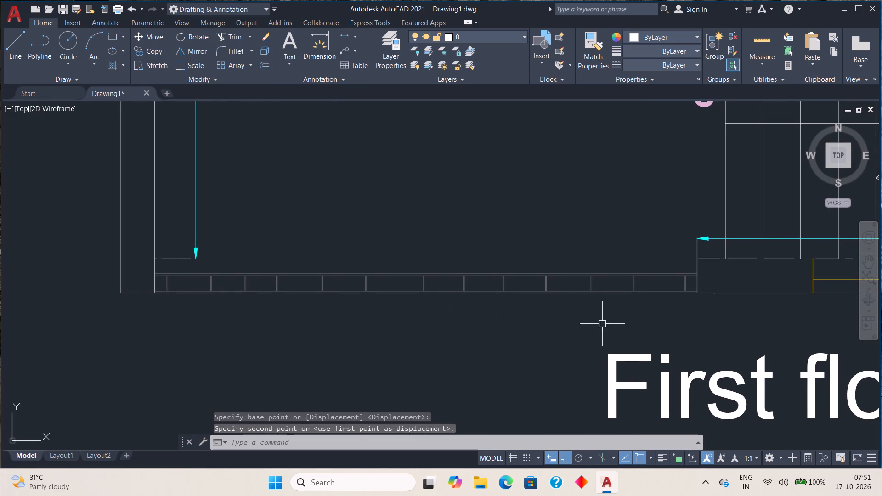
{"action": "middle_click_drag", "start_coordinate": [614, 322], "coordinate": [430, 338]}
{"action": "scroll", "coordinate": [517, 299], "scroll_direction": "up", "scroll_amount": 3}
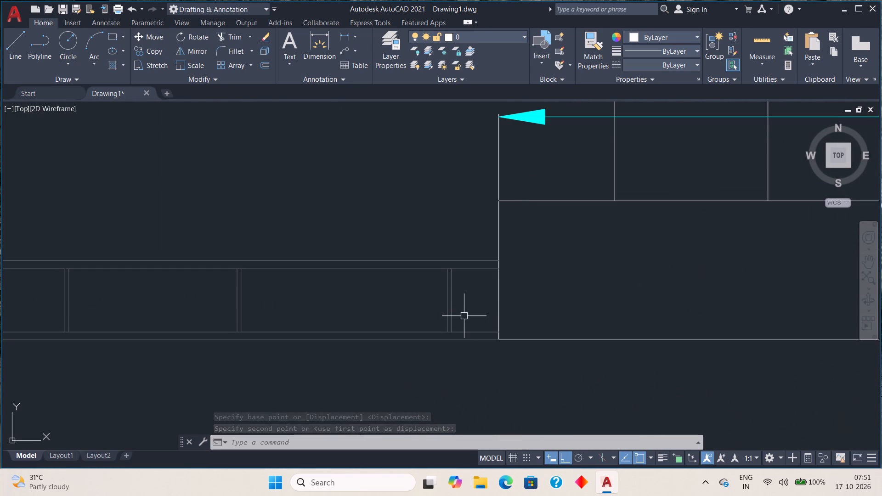
{"action": "left_click", "coordinate": [464, 316]}
{"action": "left_click", "coordinate": [431, 304]}
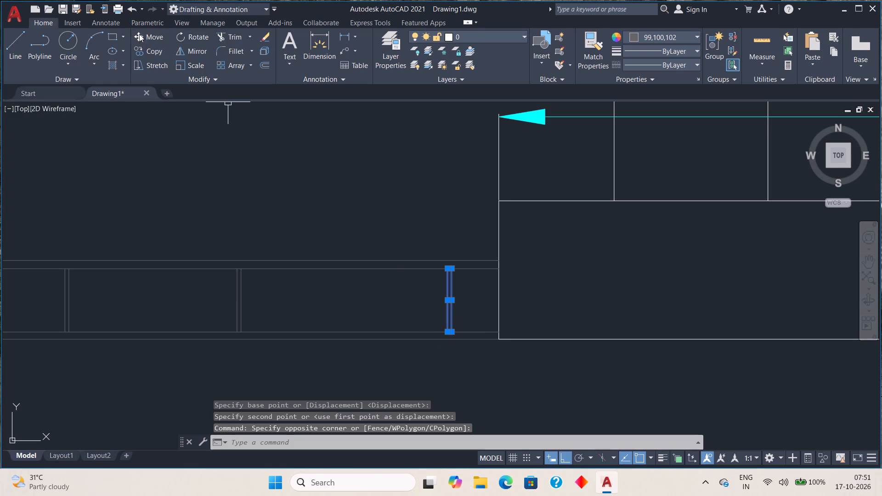
{"action": "left_click", "coordinate": [140, 37]}
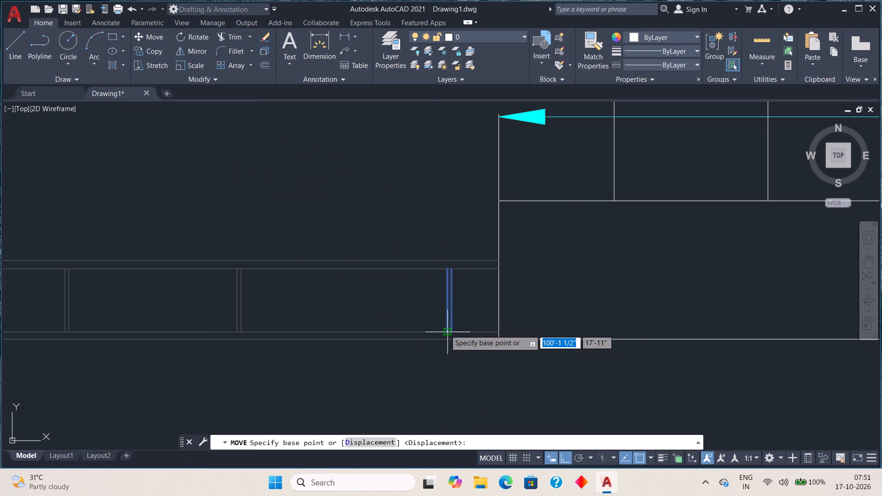
{"action": "left_click", "coordinate": [445, 330]}
{"action": "left_click", "coordinate": [438, 329]}
{"action": "scroll", "coordinate": [443, 343], "scroll_direction": "down", "scroll_amount": 4}
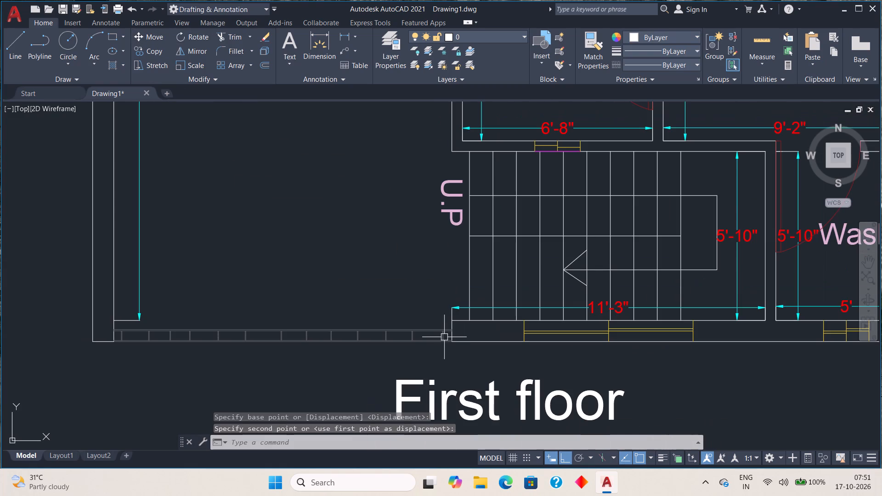
{"action": "key", "text": "Escape"}
{"action": "key", "text": "Escape"}
Examine the F.B area and its surroundings on the first floor plan beside the ground floor plan.
{"action": "scroll", "coordinate": [411, 307], "scroll_direction": "down", "scroll_amount": 1}
{"action": "middle_click_drag", "start_coordinate": [321, 250], "coordinate": [393, 287]}
{"action": "scroll", "coordinate": [393, 287], "scroll_direction": "down", "scroll_amount": 2}
{"action": "middle_click_drag", "start_coordinate": [392, 321], "coordinate": [388, 350]}
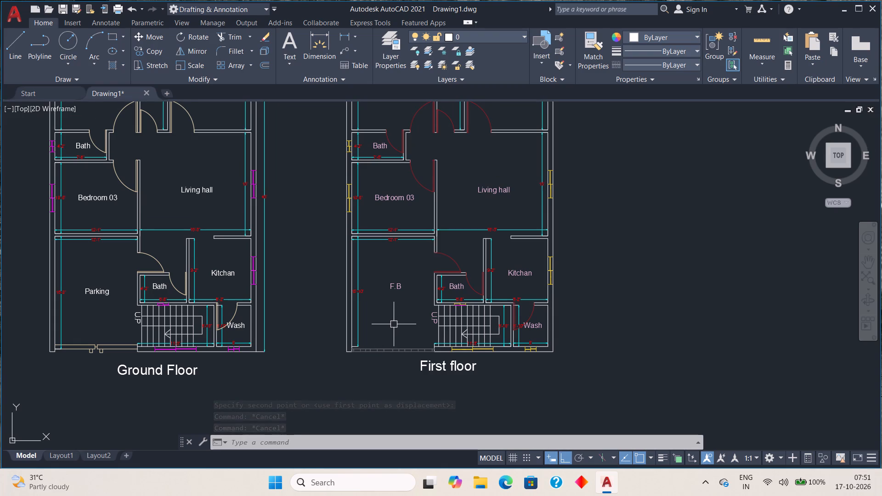
{"action": "scroll", "coordinate": [380, 362], "scroll_direction": "up", "scroll_amount": 4}
{"action": "scroll", "coordinate": [380, 362], "scroll_direction": "down", "scroll_amount": 3}
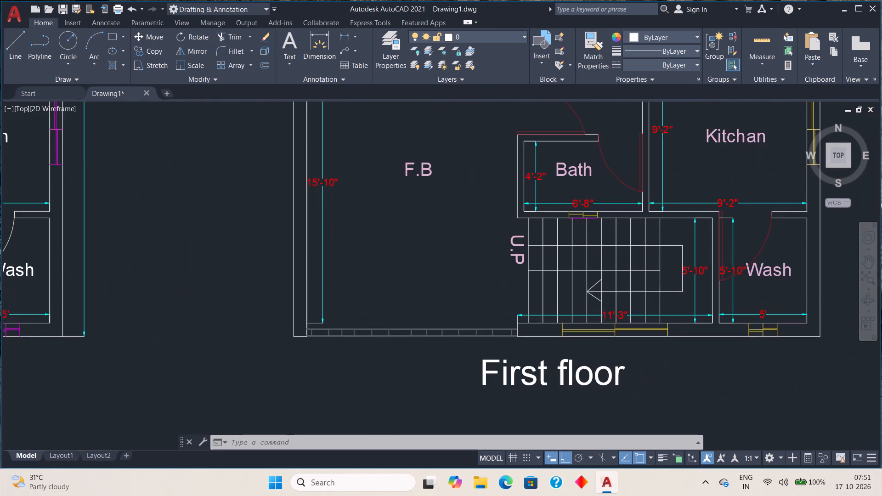
{"action": "middle_click_drag", "start_coordinate": [383, 306], "coordinate": [385, 326]}
{"action": "middle_click_drag", "start_coordinate": [398, 290], "coordinate": [399, 304]}
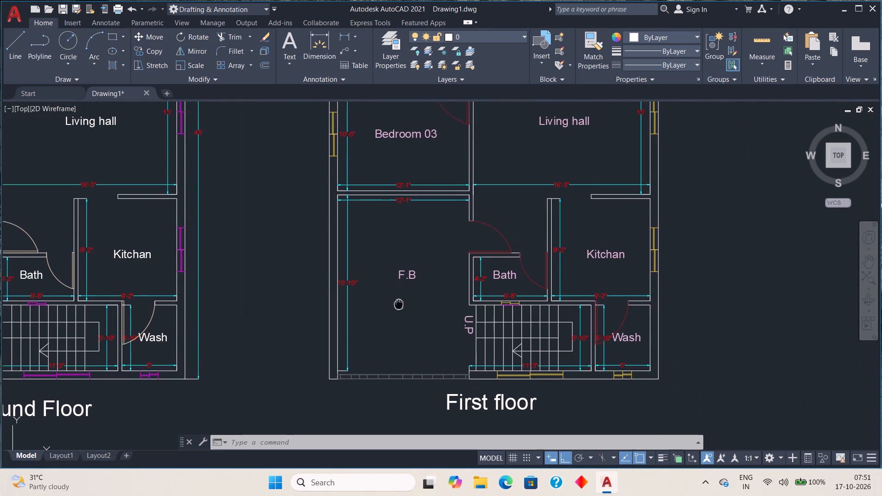
{"action": "middle_click_drag", "start_coordinate": [399, 304], "coordinate": [395, 316]}
{"action": "middle_click_drag", "start_coordinate": [391, 313], "coordinate": [369, 365]}
{"action": "middle_click_drag", "start_coordinate": [352, 331], "coordinate": [400, 229]}
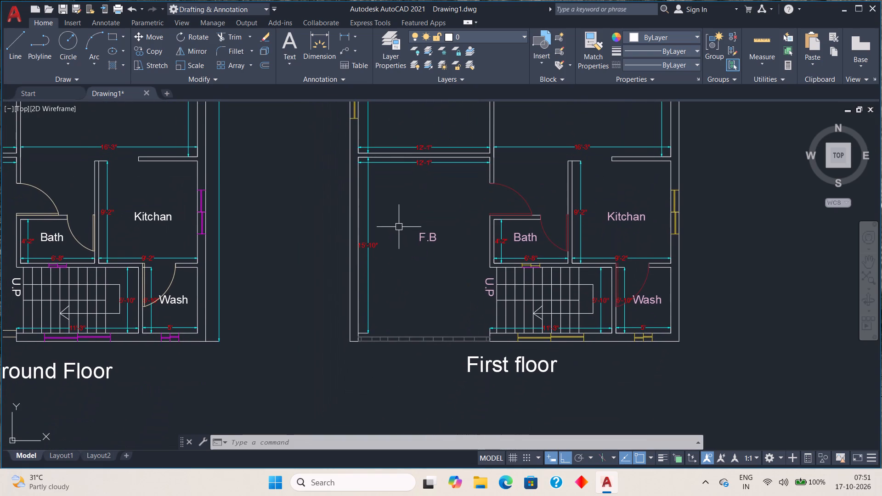
{"action": "middle_click_drag", "start_coordinate": [398, 225], "coordinate": [456, 229]}
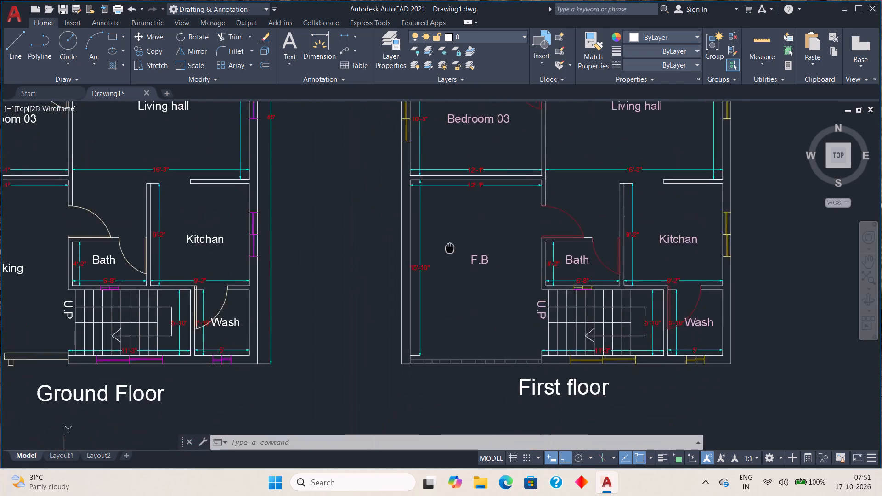
{"action": "middle_click_drag", "start_coordinate": [456, 229], "coordinate": [460, 215]}
{"action": "scroll", "coordinate": [441, 271], "scroll_direction": "up", "scroll_amount": 2}
{"action": "scroll", "coordinate": [441, 271], "scroll_direction": "down", "scroll_amount": 2}
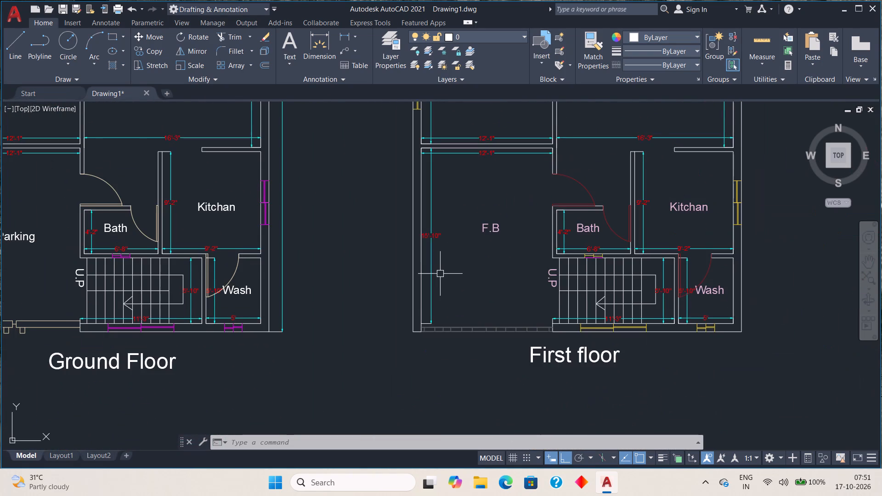
Stretch the 15'-10" F.B dimension's extension line at the Bedroom 03 wall 9" to the outer wall line.
{"action": "middle_click_drag", "start_coordinate": [440, 277], "coordinate": [432, 379]}
{"action": "scroll", "coordinate": [423, 254], "scroll_direction": "up", "scroll_amount": 3}
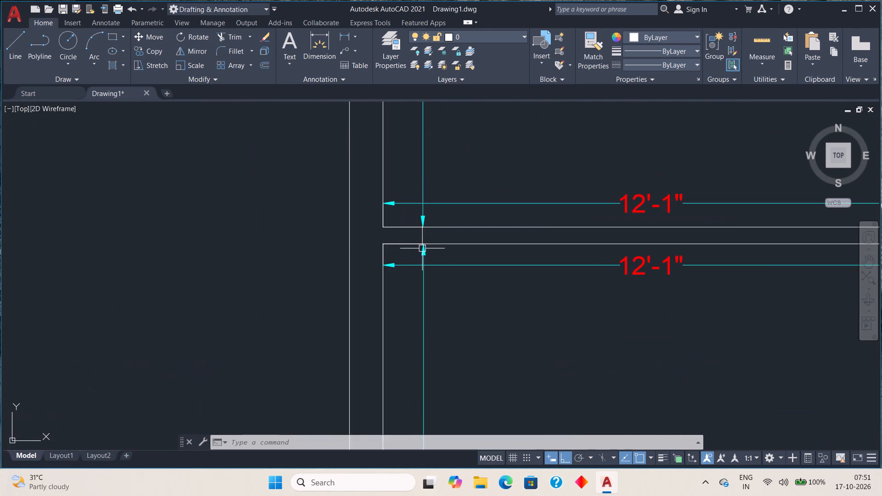
{"action": "scroll", "coordinate": [421, 248], "scroll_direction": "up", "scroll_amount": 1}
{"action": "middle_click_drag", "start_coordinate": [409, 254], "coordinate": [452, 297]}
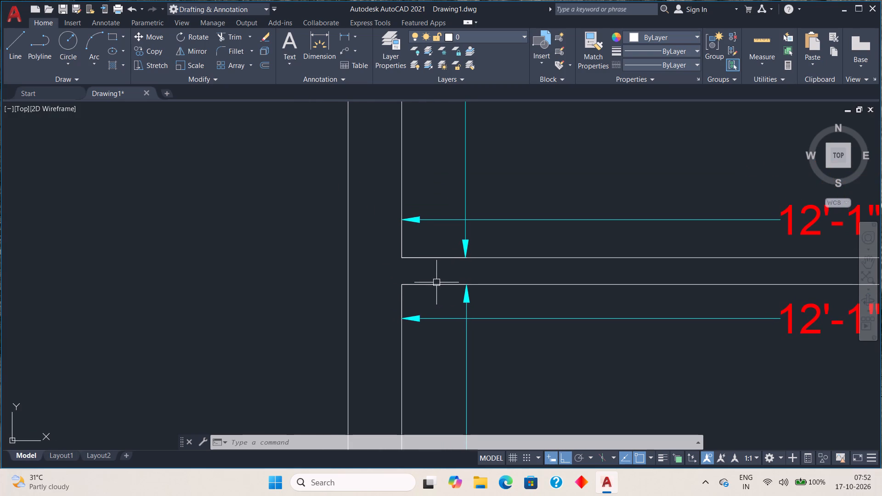
{"action": "left_click", "coordinate": [436, 282]}
{"action": "left_click", "coordinate": [401, 283]}
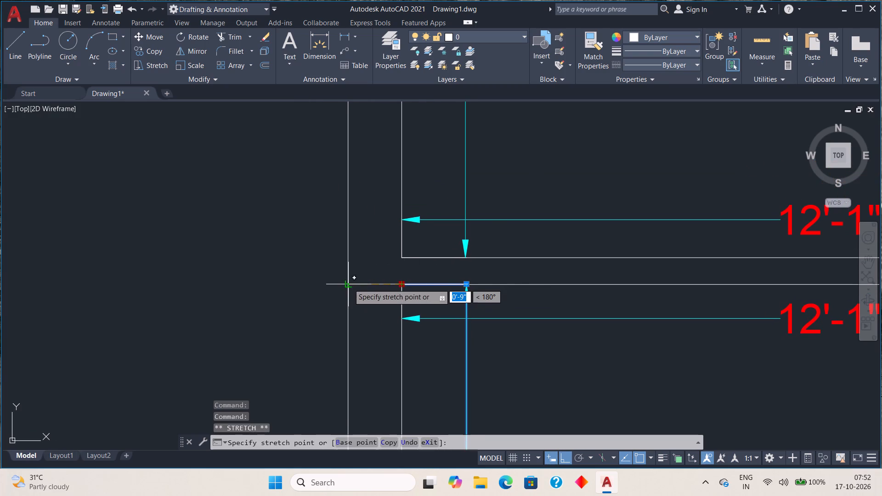
{"action": "left_click", "coordinate": [349, 284]}
{"action": "key", "text": "Escape"}
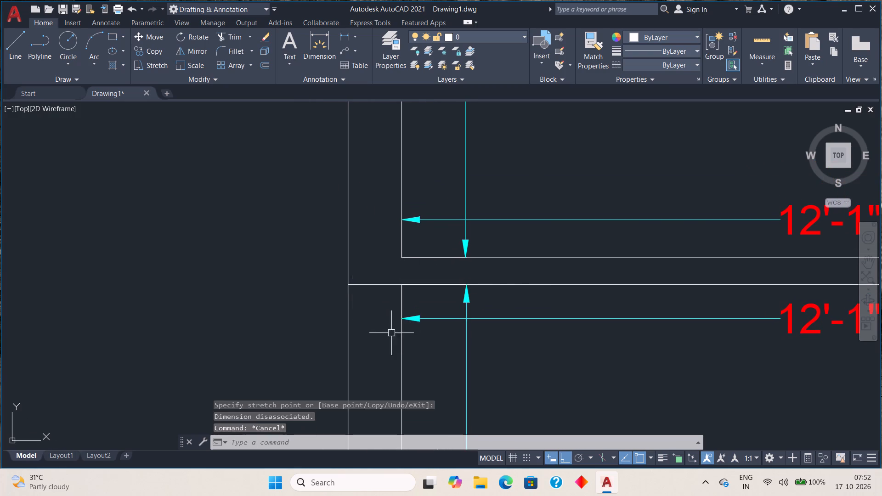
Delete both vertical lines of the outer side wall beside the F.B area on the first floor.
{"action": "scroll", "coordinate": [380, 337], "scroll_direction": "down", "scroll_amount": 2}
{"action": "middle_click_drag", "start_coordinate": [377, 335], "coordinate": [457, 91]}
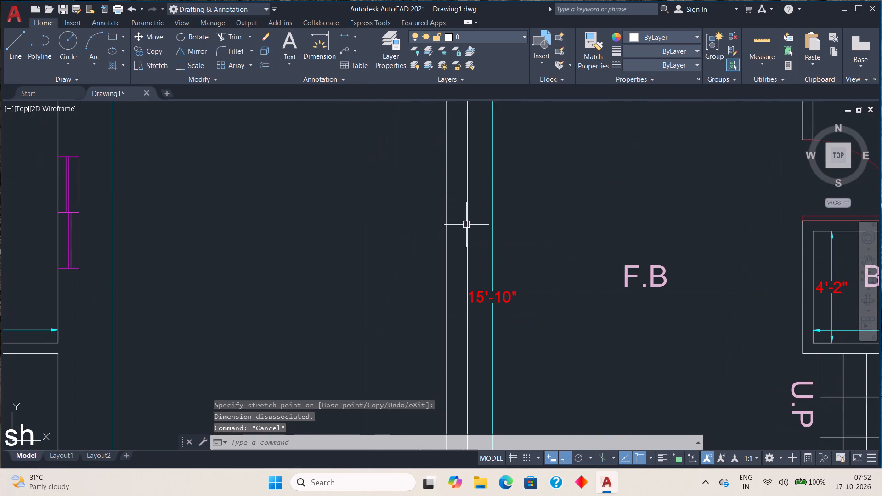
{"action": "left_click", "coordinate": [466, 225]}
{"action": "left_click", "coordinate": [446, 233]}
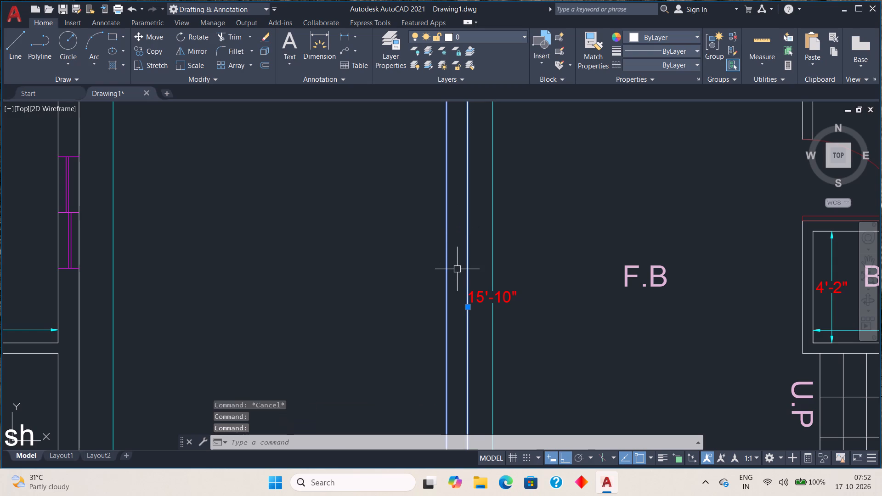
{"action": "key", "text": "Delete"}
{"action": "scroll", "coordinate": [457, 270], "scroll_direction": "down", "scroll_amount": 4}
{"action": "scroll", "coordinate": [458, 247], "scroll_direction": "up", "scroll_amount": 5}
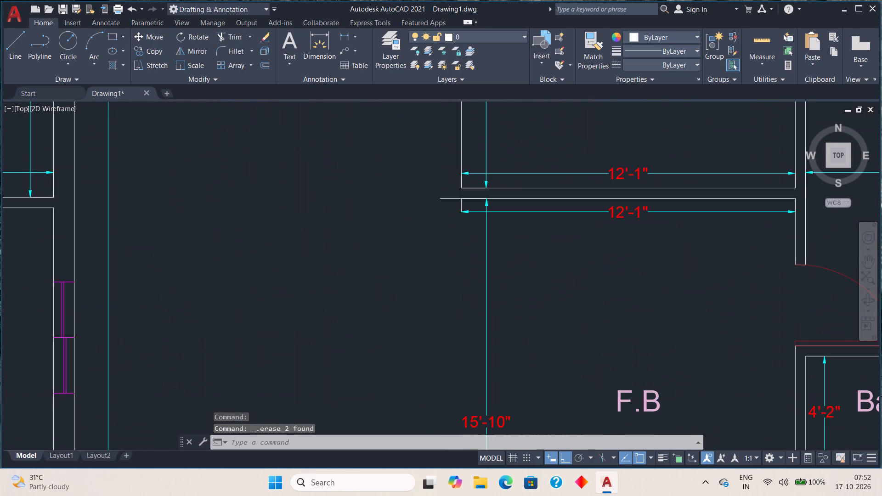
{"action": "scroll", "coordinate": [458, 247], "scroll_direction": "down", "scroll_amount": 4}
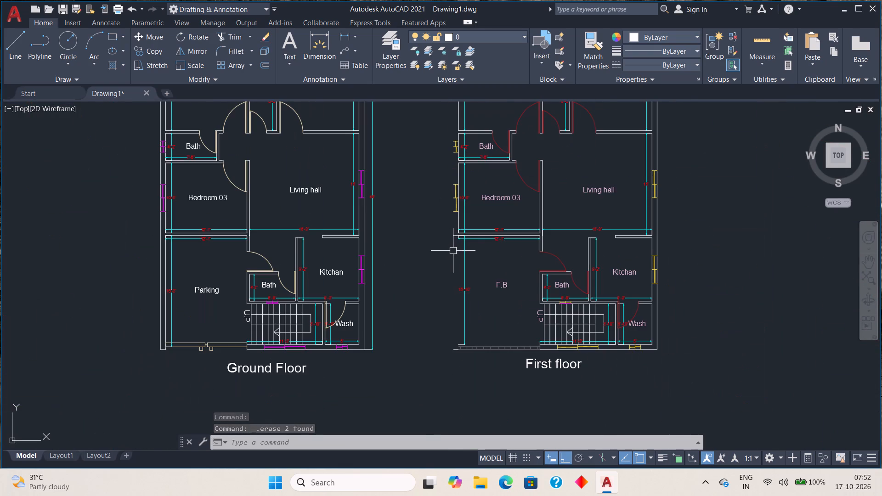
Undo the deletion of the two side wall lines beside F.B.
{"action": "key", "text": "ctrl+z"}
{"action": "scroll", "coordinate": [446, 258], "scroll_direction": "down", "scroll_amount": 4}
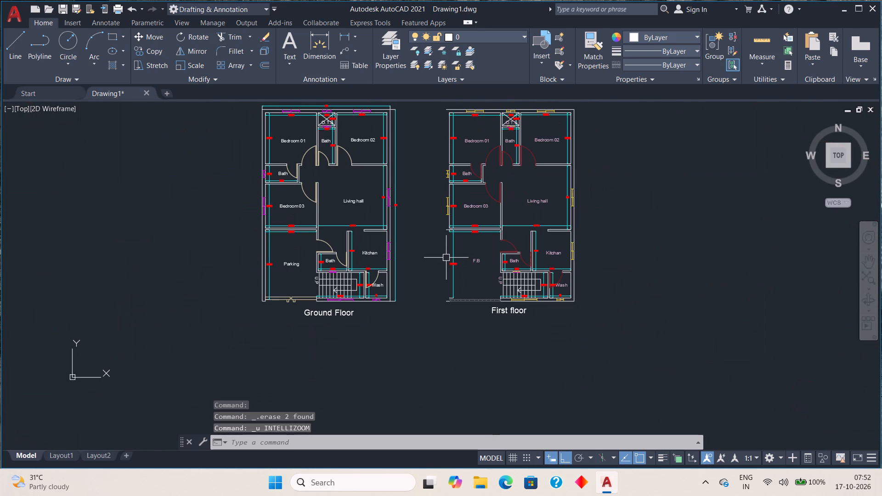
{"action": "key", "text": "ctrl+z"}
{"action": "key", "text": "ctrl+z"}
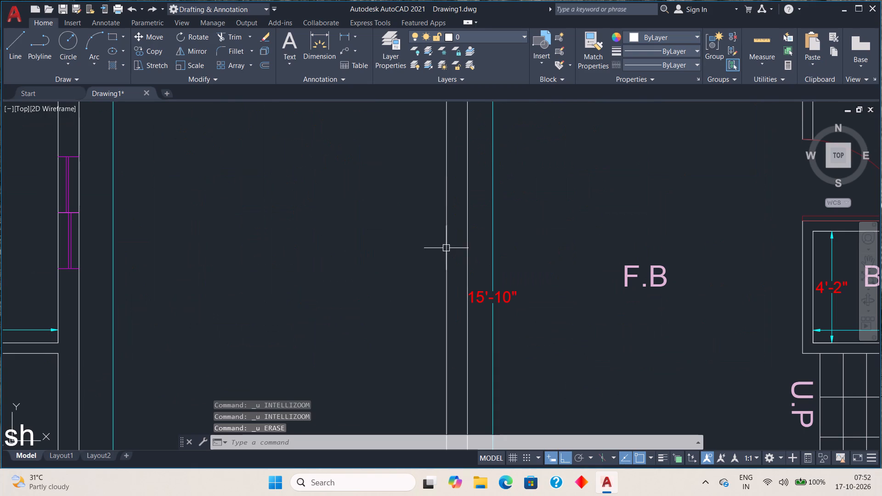
Remove the inner vertical line of the side wall beside F.B with Trim, below the Bedroom 03 wall.
{"action": "scroll", "coordinate": [446, 242], "scroll_direction": "down", "scroll_amount": 3}
{"action": "middle_click_drag", "start_coordinate": [445, 256], "coordinate": [441, 267]}
{"action": "scroll", "coordinate": [446, 205], "scroll_direction": "up", "scroll_amount": 4}
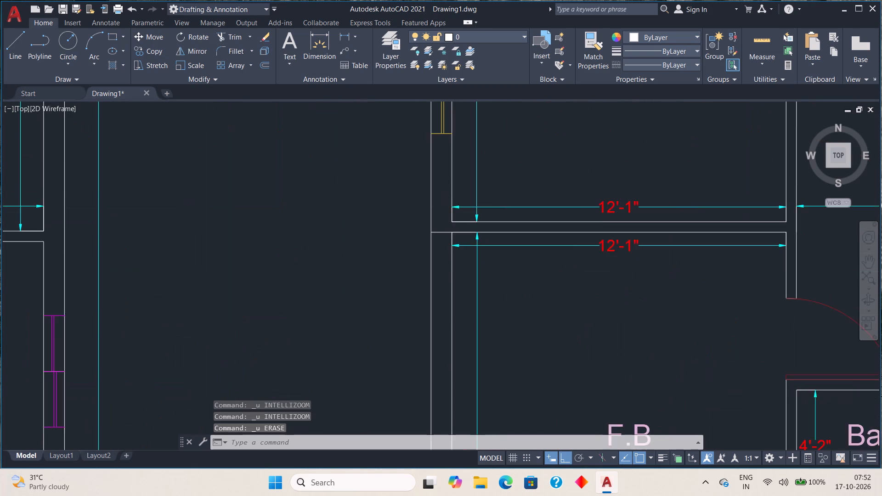
{"action": "left_click", "coordinate": [231, 38]}
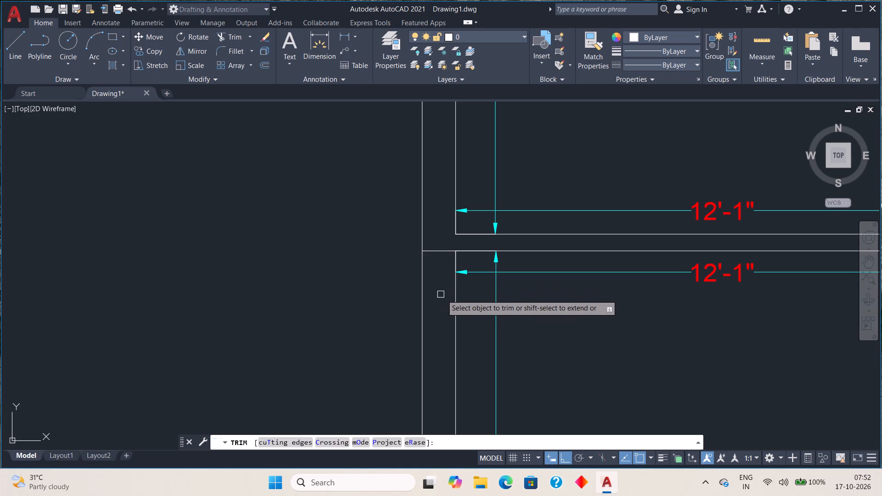
{"action": "left_click", "coordinate": [457, 312]}
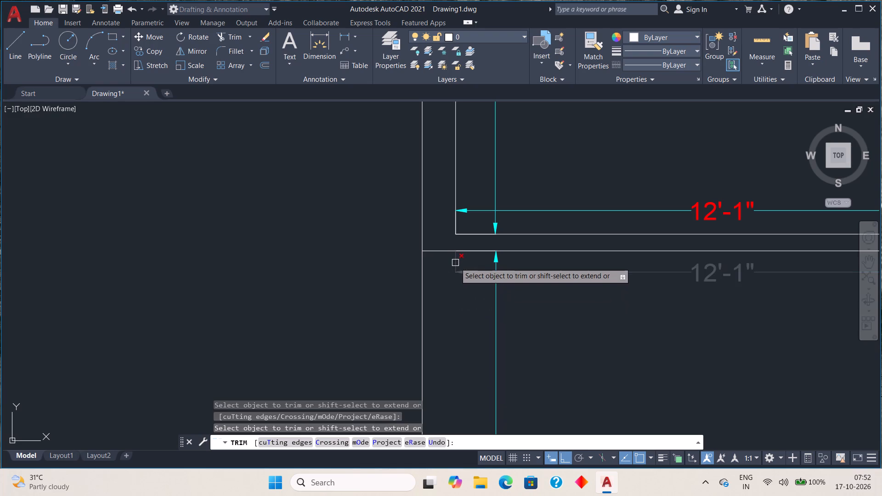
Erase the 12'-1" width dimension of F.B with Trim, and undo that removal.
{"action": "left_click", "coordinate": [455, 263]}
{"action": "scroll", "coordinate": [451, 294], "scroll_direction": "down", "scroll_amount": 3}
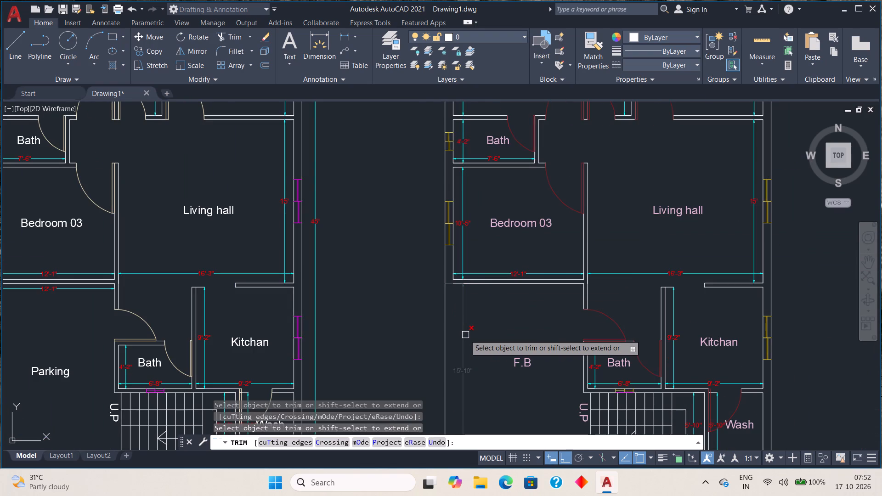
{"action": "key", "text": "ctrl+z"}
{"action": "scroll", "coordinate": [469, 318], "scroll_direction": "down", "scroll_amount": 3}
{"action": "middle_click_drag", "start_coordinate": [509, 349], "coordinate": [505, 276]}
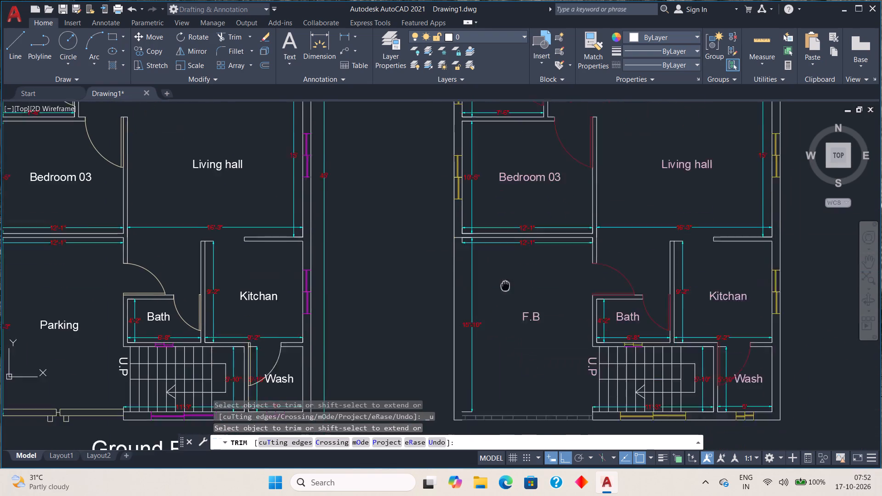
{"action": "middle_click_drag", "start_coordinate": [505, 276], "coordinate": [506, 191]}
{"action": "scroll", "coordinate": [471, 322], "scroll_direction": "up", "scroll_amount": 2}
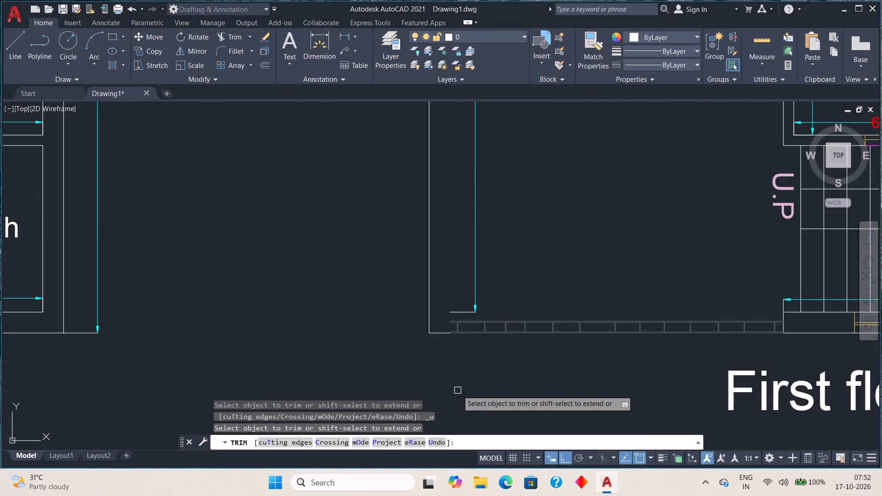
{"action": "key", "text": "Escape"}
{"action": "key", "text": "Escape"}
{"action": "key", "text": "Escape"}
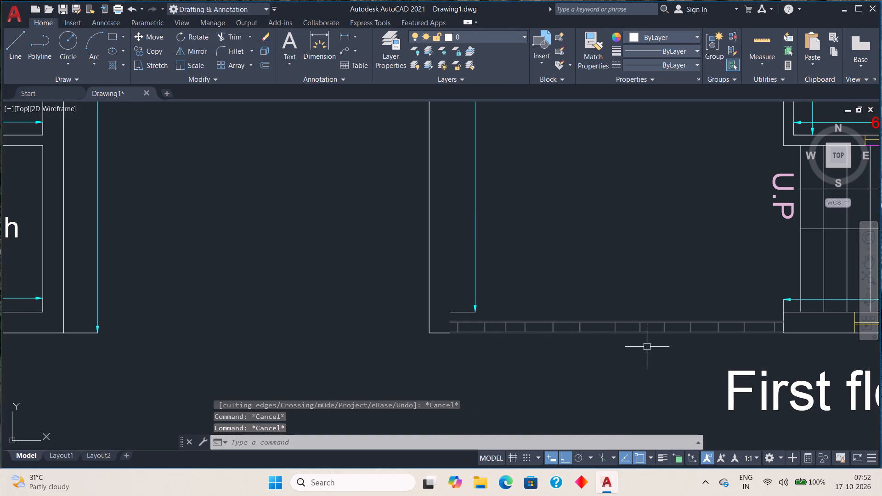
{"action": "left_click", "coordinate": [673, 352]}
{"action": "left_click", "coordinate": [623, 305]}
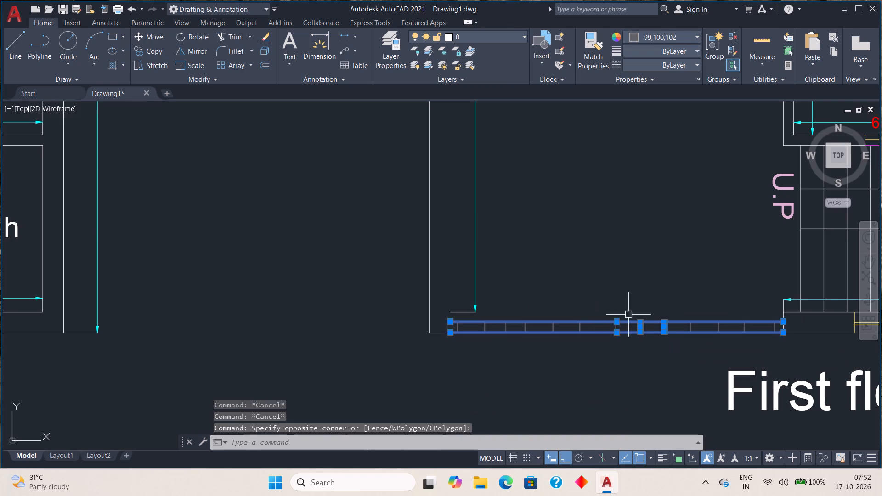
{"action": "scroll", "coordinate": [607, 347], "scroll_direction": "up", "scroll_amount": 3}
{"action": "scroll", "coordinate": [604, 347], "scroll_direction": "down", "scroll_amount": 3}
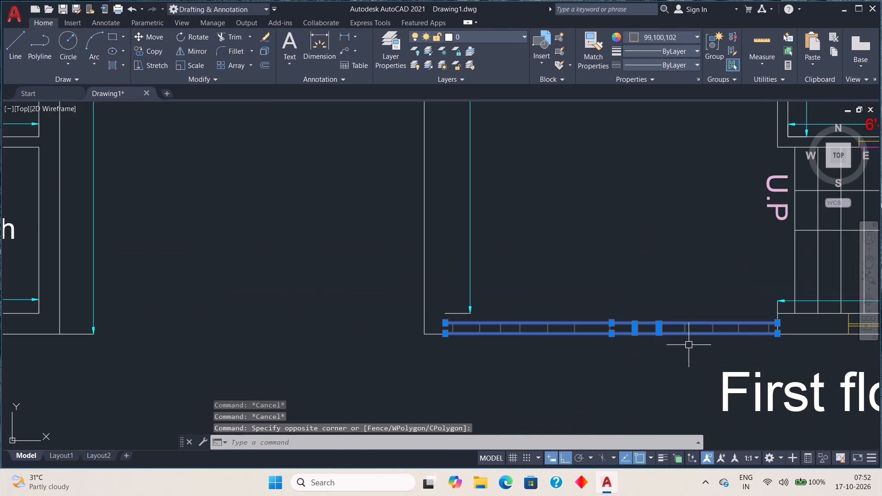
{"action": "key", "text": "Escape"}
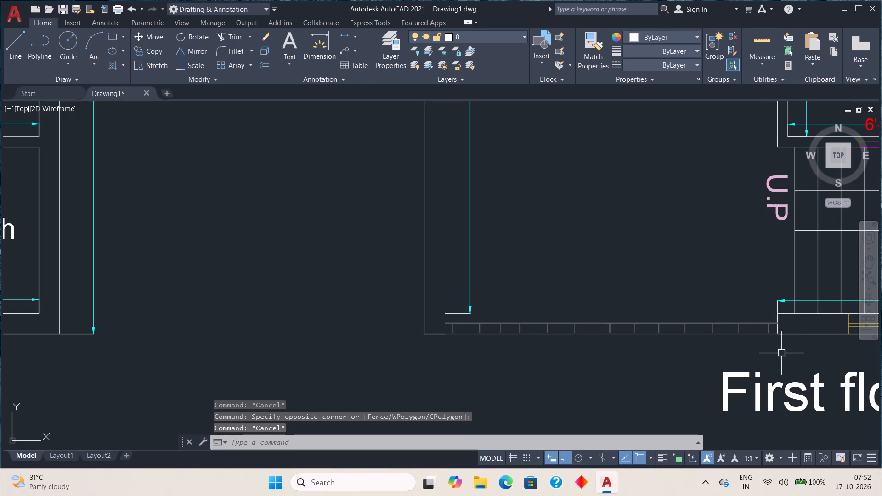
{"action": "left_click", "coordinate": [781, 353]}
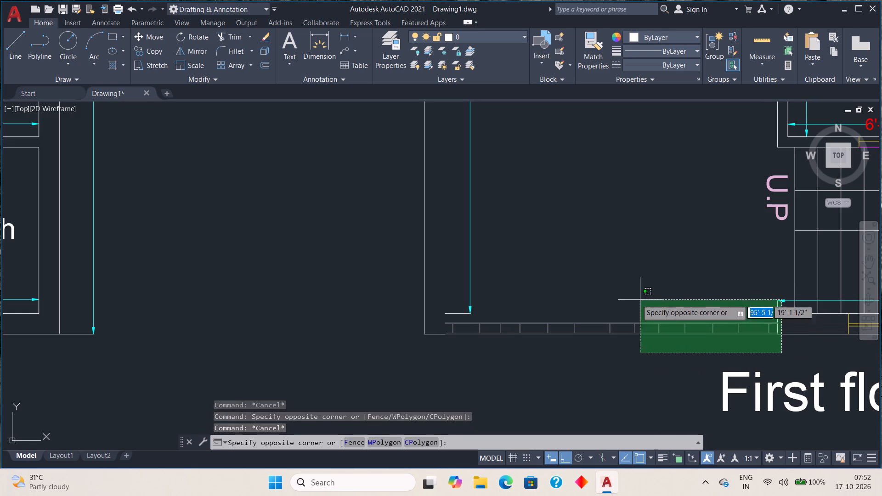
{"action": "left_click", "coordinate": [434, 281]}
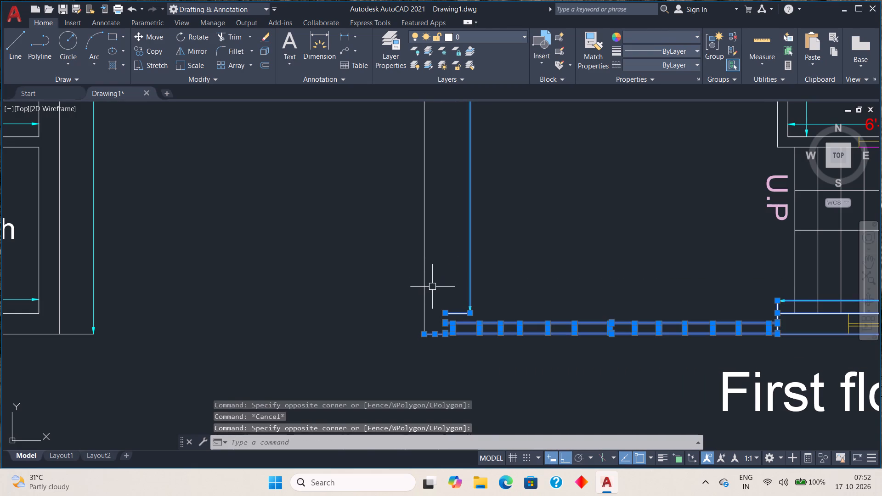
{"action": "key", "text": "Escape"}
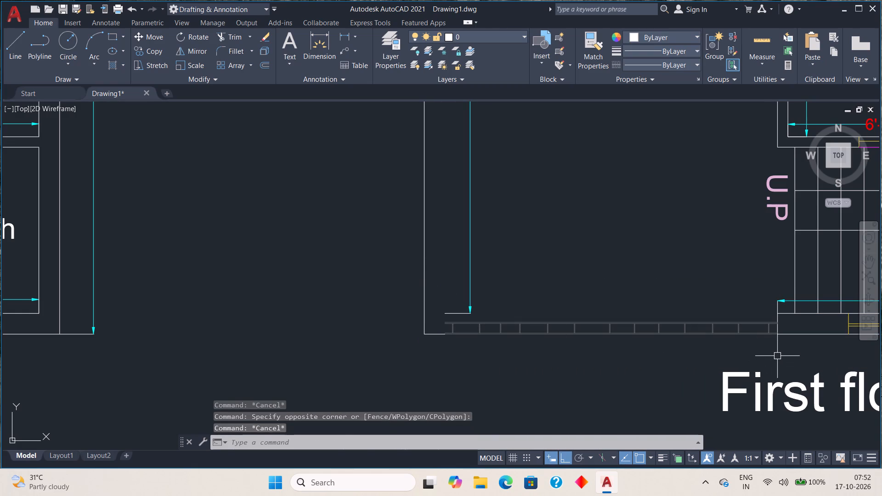
Copy the grey crosspiece strip of F.B's front edge about 9'-7" straight below the first floor plan.
{"action": "left_click", "coordinate": [777, 355]}
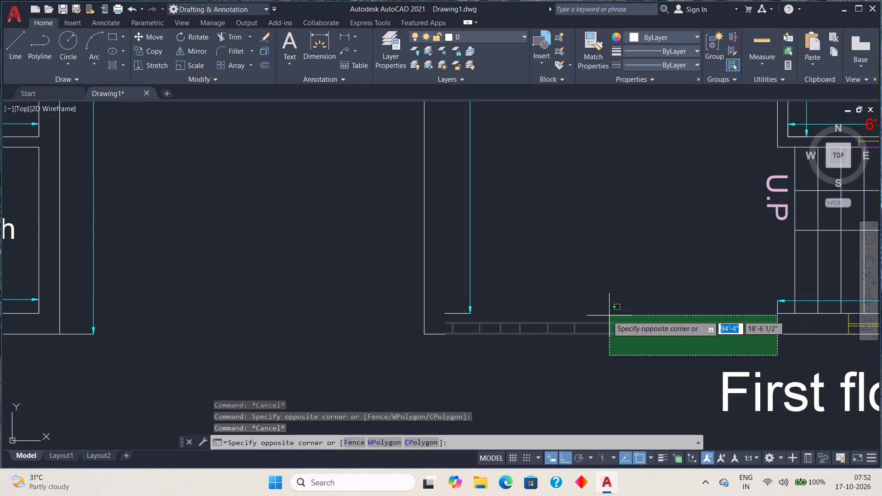
{"action": "left_click", "coordinate": [439, 320]}
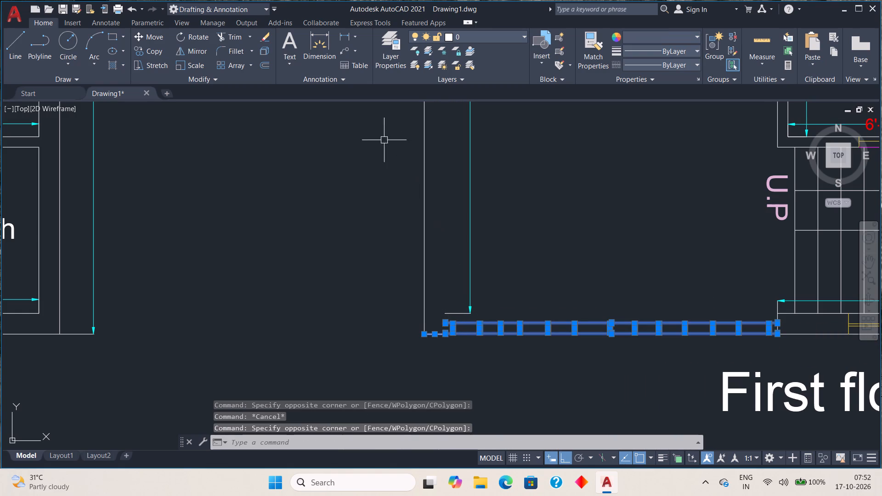
{"action": "left_click", "coordinate": [158, 55]}
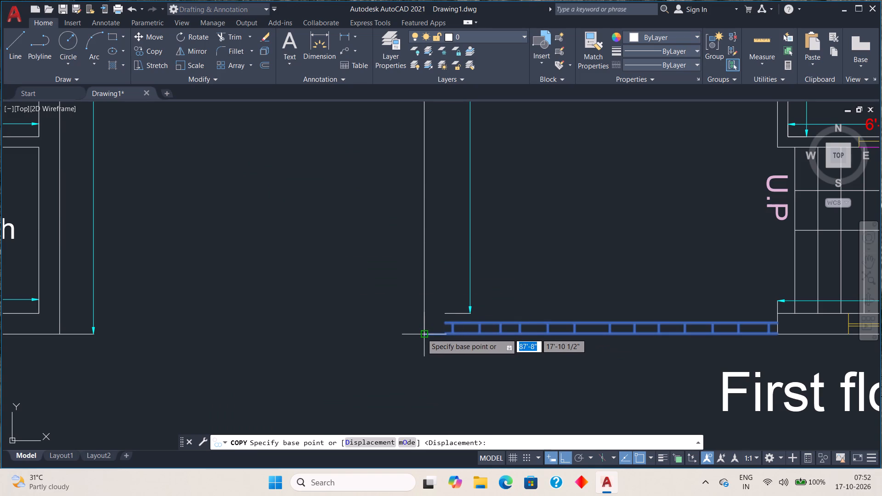
{"action": "left_click", "coordinate": [422, 333]}
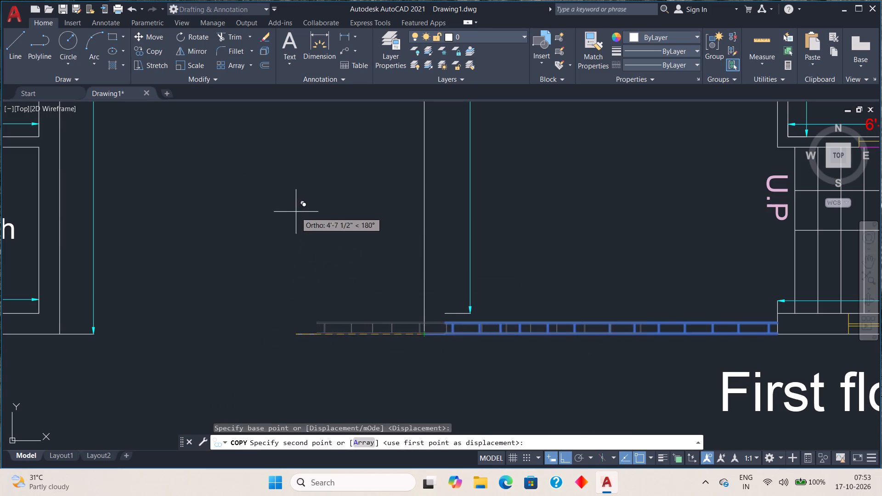
{"action": "scroll", "coordinate": [294, 223], "scroll_direction": "down", "scroll_amount": 2}
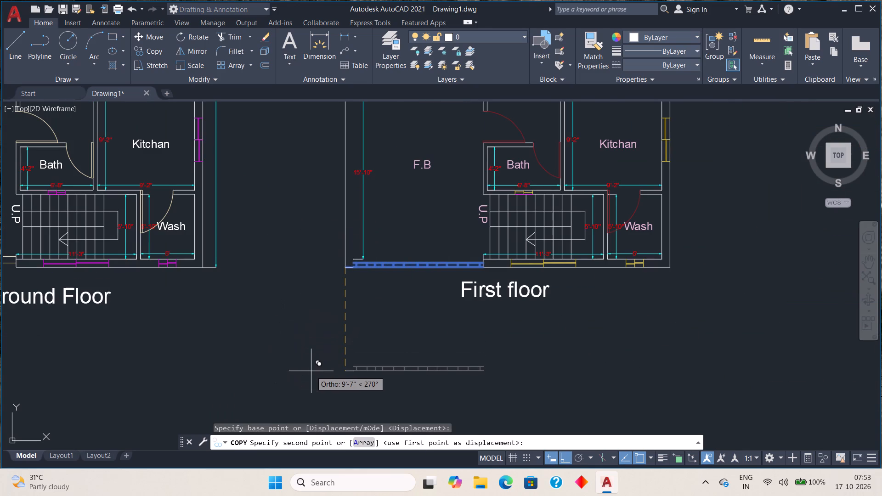
{"action": "left_click", "coordinate": [311, 371]}
{"action": "key", "text": "Escape"}
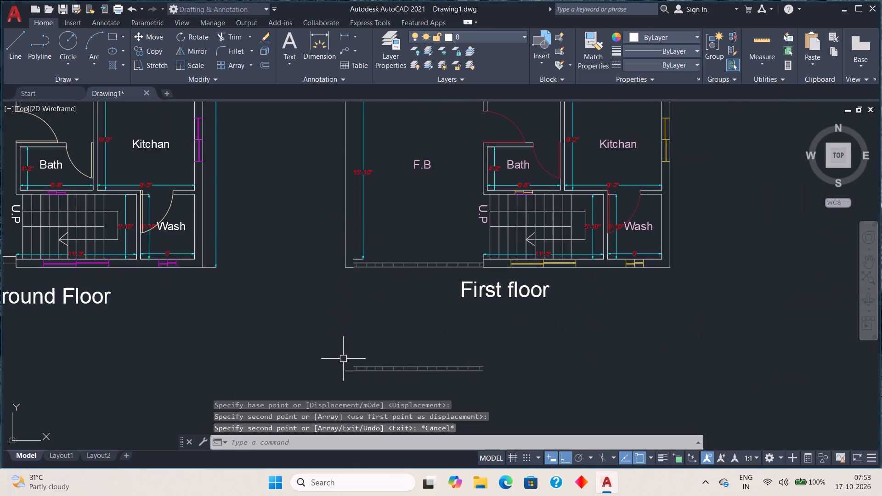
Delete the short white wall line that was copied along with the grey strip.
{"action": "scroll", "coordinate": [347, 378], "scroll_direction": "up", "scroll_amount": 2}
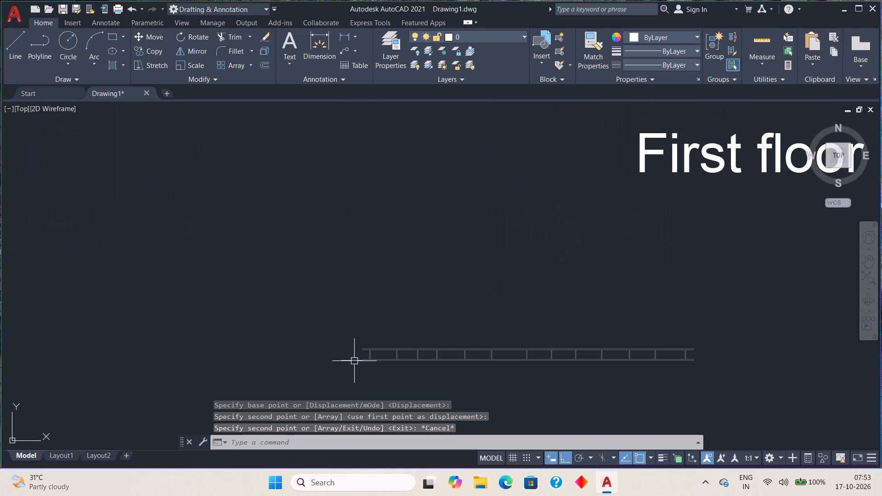
{"action": "left_click", "coordinate": [354, 361]}
{"action": "key", "text": "Delete"}
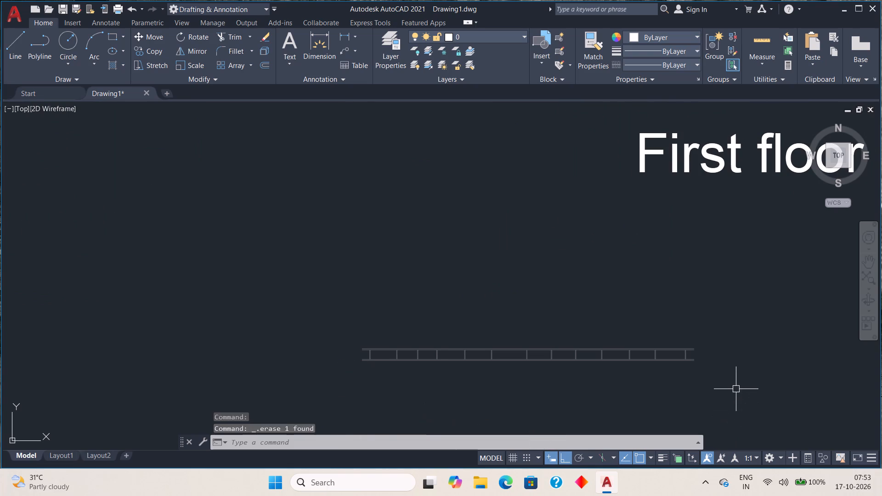
Rotate the copied grey strip 90° about its outer end so it runs vertically.
{"action": "left_click", "coordinate": [736, 384]}
{"action": "left_click", "coordinate": [352, 299]}
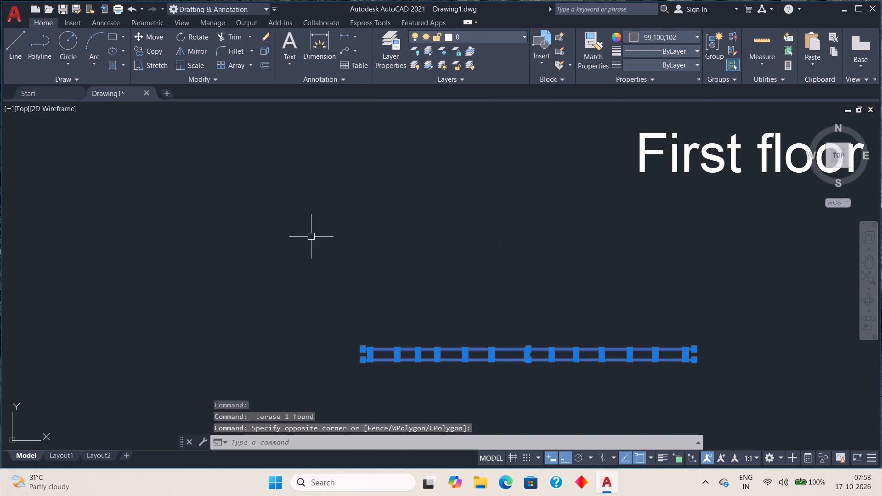
{"action": "left_click", "coordinate": [197, 39]}
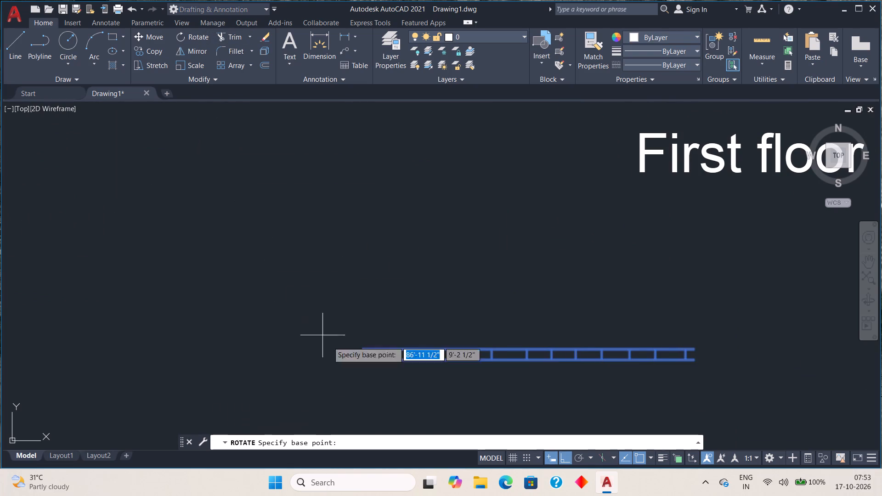
{"action": "left_click", "coordinate": [361, 343]}
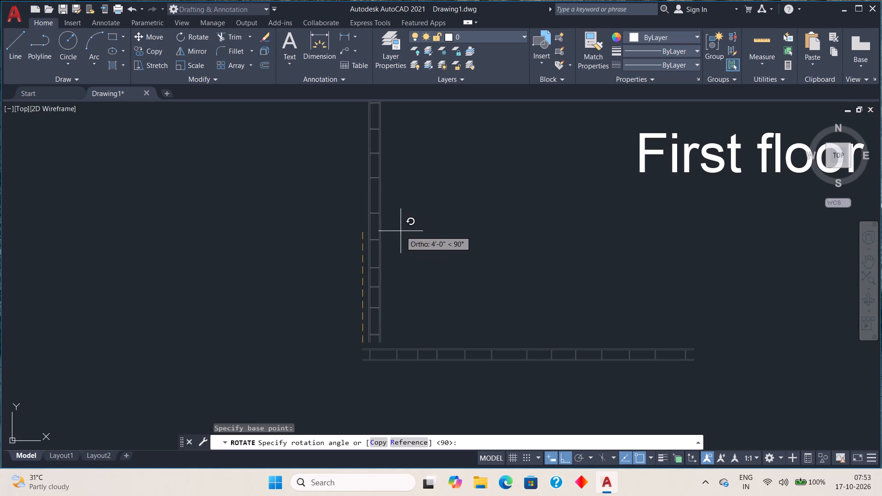
{"action": "left_click", "coordinate": [401, 230]}
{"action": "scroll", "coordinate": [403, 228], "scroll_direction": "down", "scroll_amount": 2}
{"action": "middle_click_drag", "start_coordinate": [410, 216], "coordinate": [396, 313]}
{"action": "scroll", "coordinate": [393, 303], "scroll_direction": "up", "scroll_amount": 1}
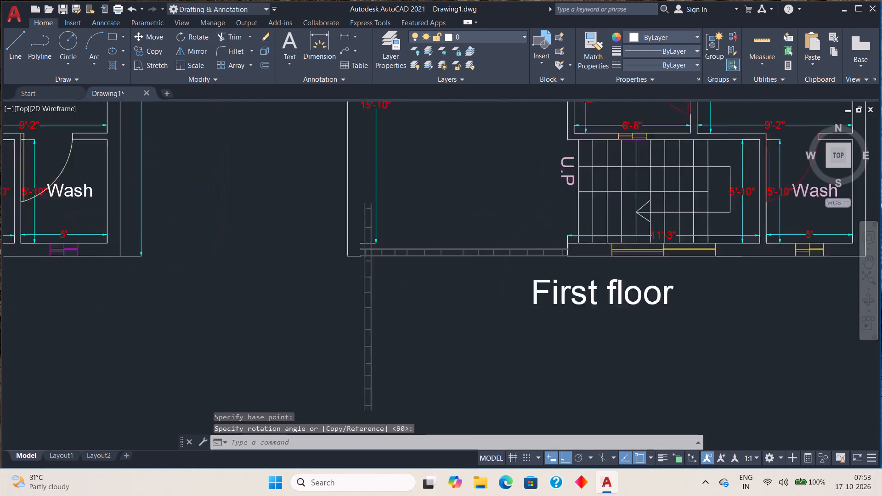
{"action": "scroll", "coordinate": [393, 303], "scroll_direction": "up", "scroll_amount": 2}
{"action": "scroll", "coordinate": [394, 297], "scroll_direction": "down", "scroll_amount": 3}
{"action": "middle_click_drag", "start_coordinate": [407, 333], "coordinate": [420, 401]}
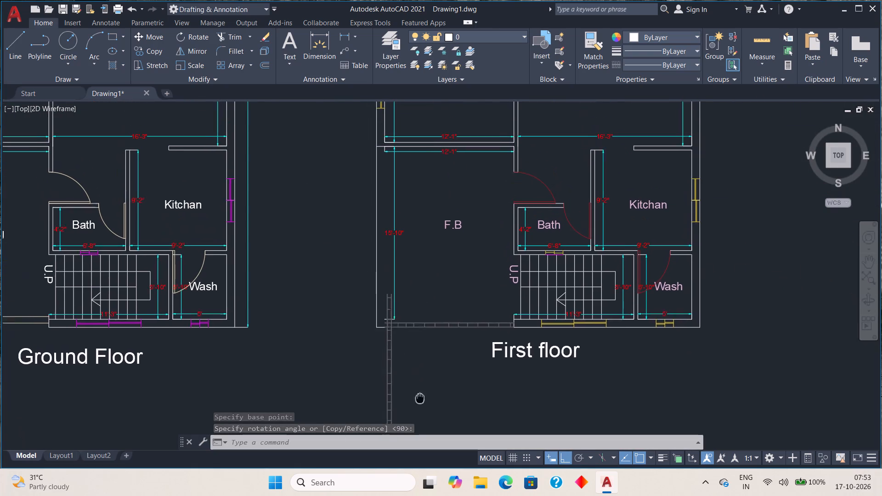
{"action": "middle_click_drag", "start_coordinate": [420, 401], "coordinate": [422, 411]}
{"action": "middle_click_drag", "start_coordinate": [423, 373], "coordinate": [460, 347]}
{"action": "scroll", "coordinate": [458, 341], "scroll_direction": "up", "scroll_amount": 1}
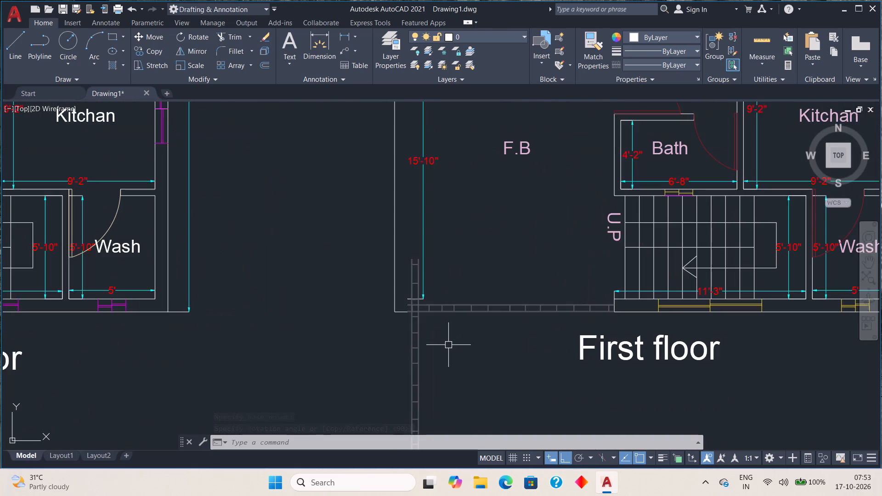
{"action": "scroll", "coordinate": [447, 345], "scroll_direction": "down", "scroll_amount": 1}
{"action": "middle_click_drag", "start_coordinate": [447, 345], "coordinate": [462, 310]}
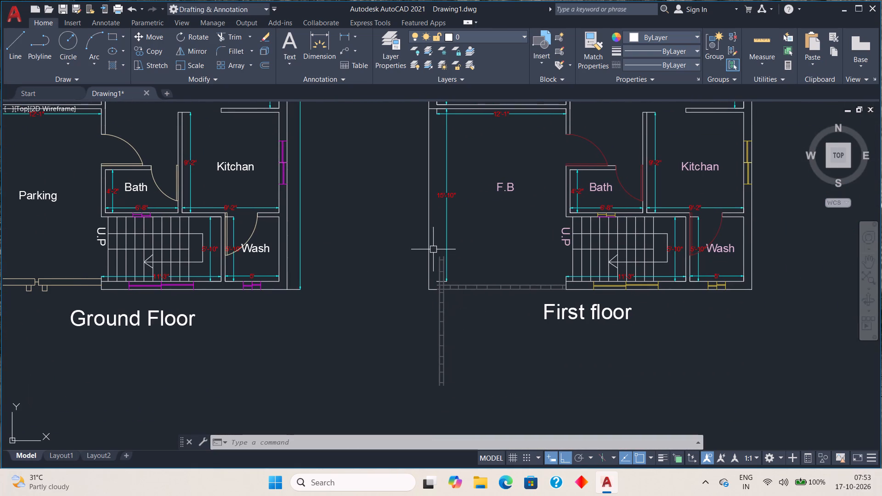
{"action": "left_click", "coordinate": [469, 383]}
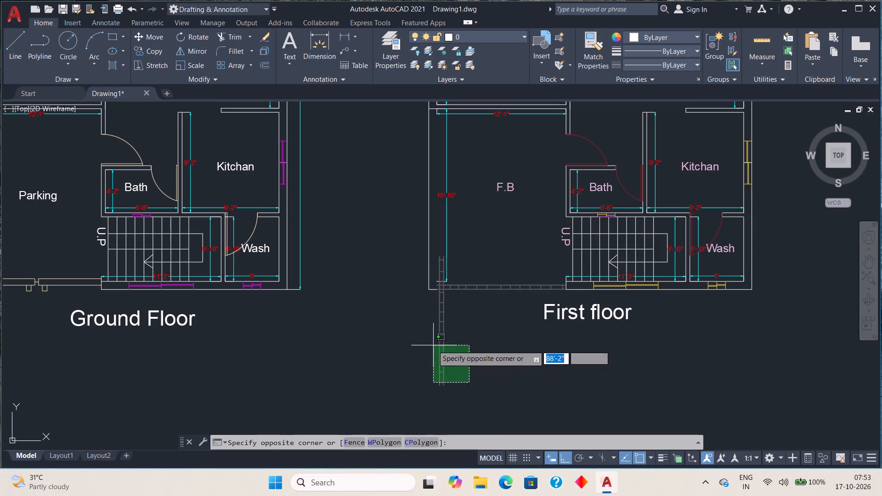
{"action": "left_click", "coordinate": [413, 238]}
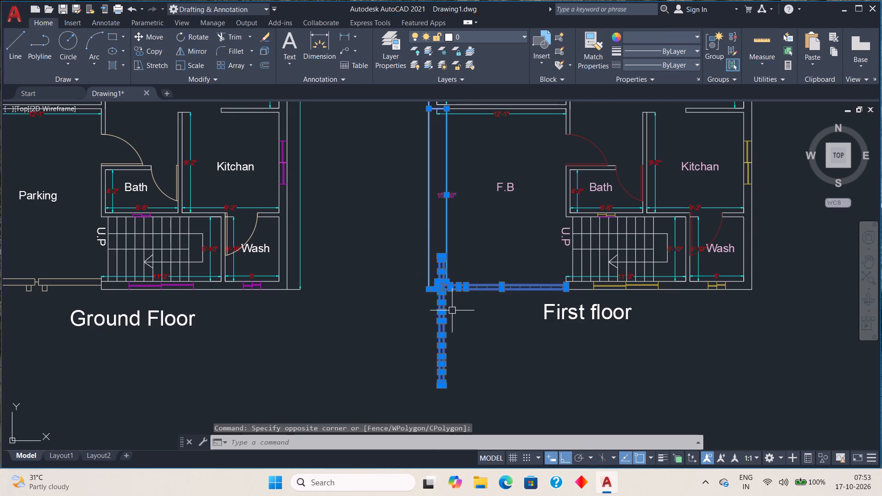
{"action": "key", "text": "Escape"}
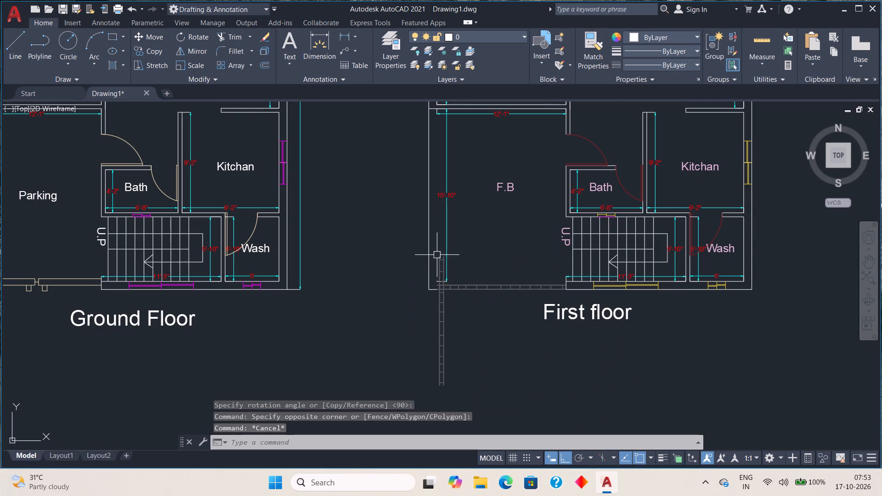
Move the vertical grey strip by its upper outer corner to F.B's outer side wall line, directly below the Bedroom 03 wall.
{"action": "scroll", "coordinate": [437, 254], "scroll_direction": "up", "scroll_amount": 4}
{"action": "left_click", "coordinate": [424, 253]}
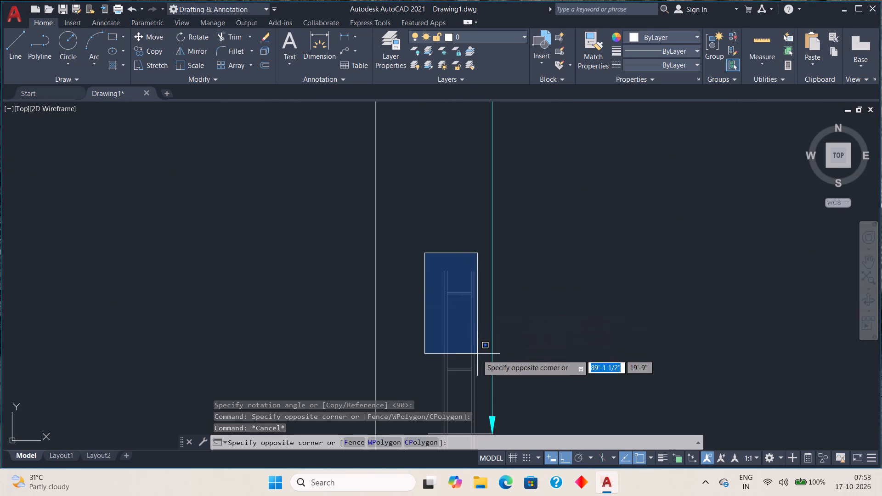
{"action": "scroll", "coordinate": [484, 425], "scroll_direction": "down", "scroll_amount": 3}
{"action": "middle_click_drag", "start_coordinate": [481, 421], "coordinate": [555, 182]}
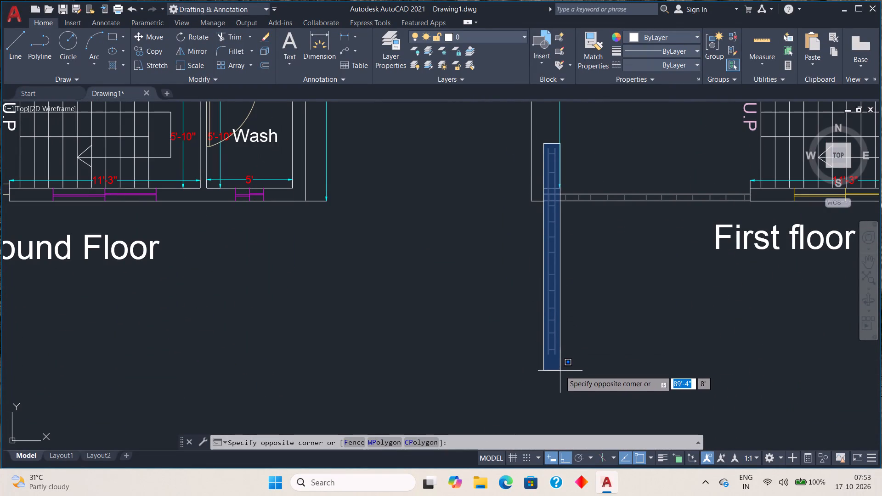
{"action": "left_click", "coordinate": [560, 375]}
{"action": "middle_click_drag", "start_coordinate": [595, 181], "coordinate": [537, 350]}
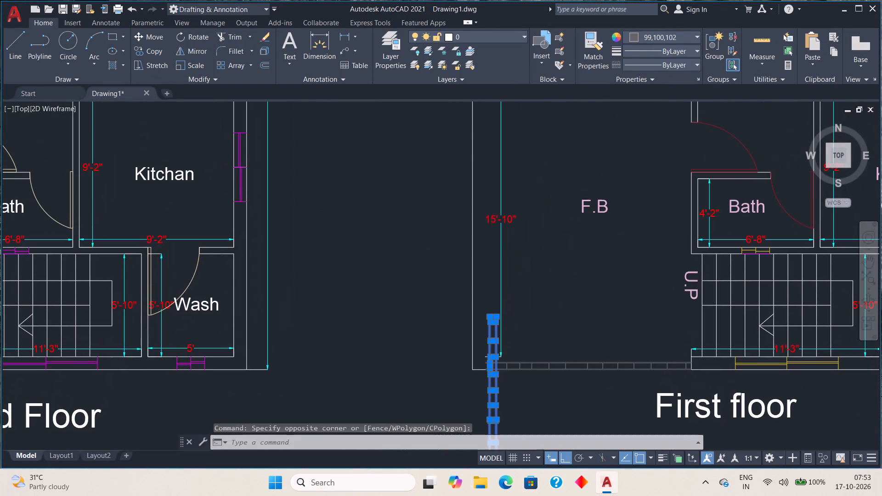
{"action": "left_click", "coordinate": [156, 36]}
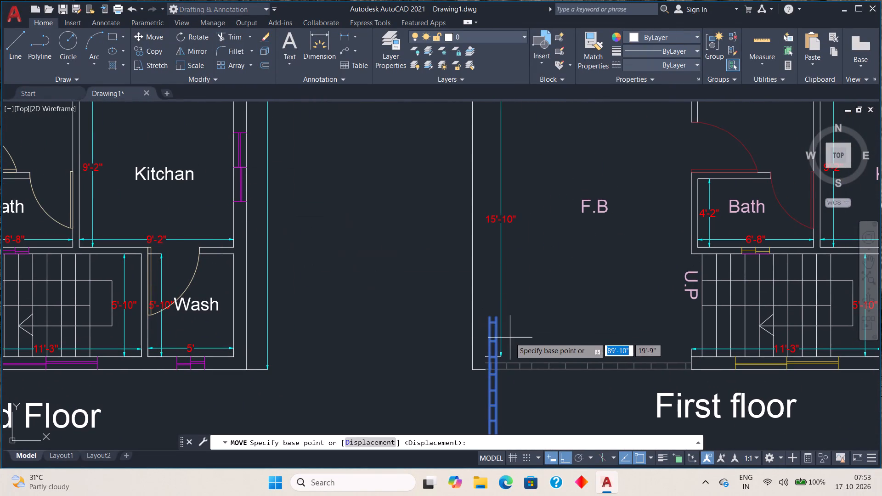
{"action": "scroll", "coordinate": [505, 327], "scroll_direction": "up", "scroll_amount": 4}
{"action": "scroll", "coordinate": [407, 265], "scroll_direction": "up", "scroll_amount": 2}
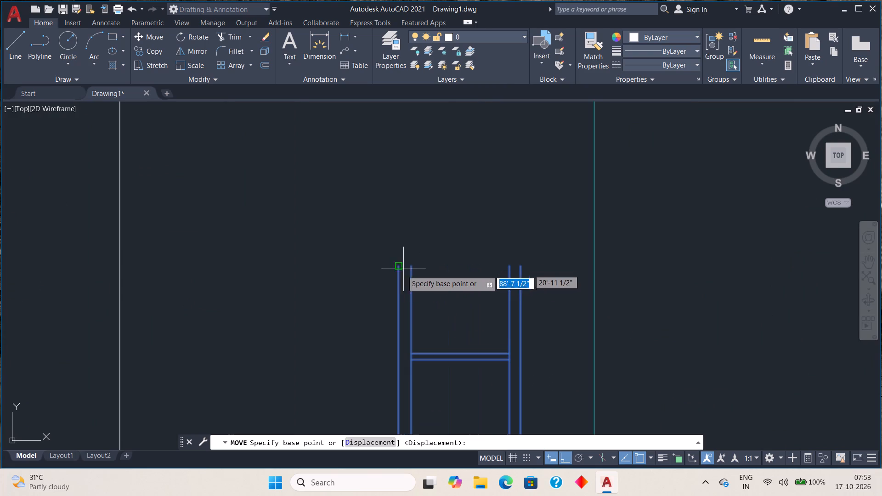
{"action": "left_click", "coordinate": [398, 266]}
{"action": "scroll", "coordinate": [402, 220], "scroll_direction": "down", "scroll_amount": 4}
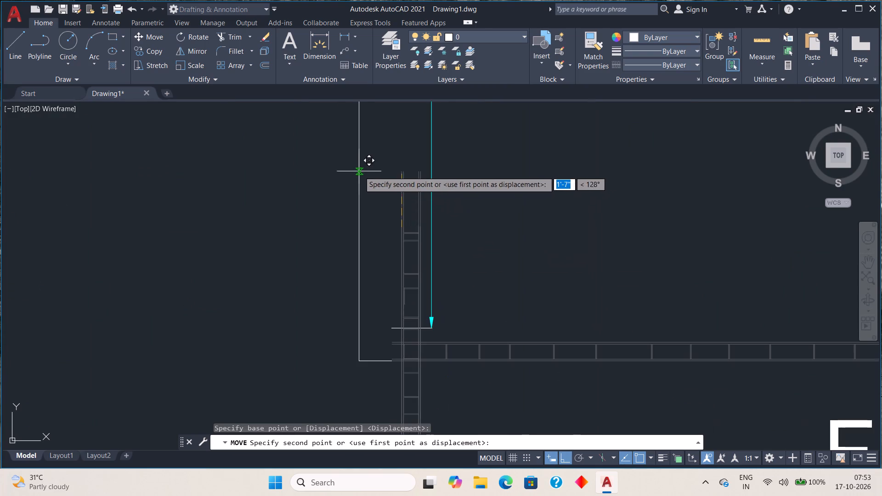
{"action": "middle_click_drag", "start_coordinate": [364, 169], "coordinate": [364, 495]}
{"action": "scroll", "coordinate": [401, 281], "scroll_direction": "down", "scroll_amount": 1}
{"action": "middle_click_drag", "start_coordinate": [411, 192], "coordinate": [397, 392]}
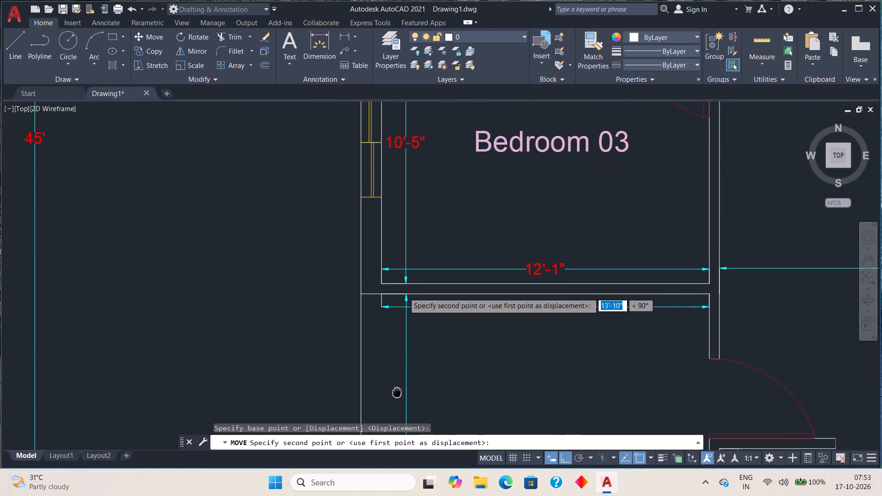
{"action": "middle_click_drag", "start_coordinate": [397, 392], "coordinate": [396, 396]}
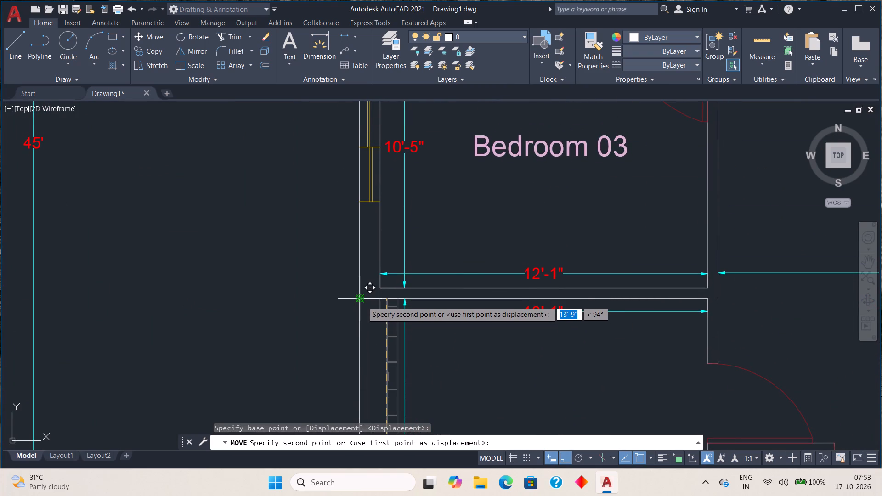
{"action": "left_click", "coordinate": [362, 301]}
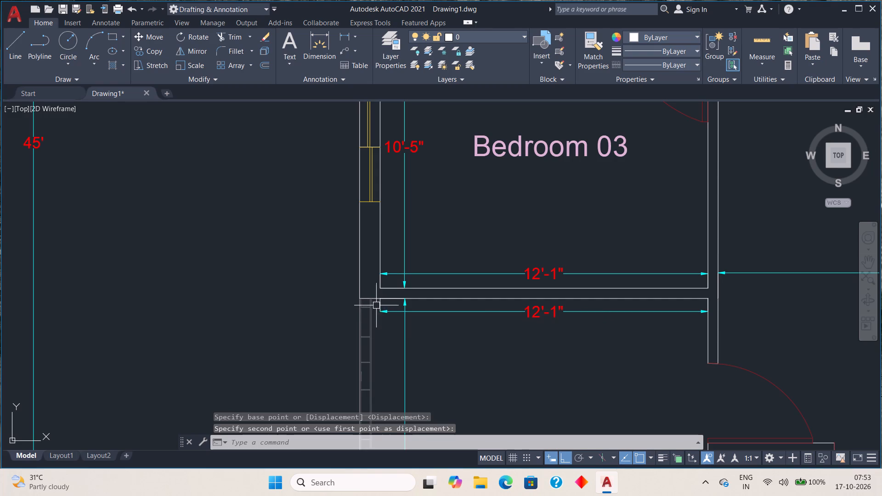
Examine how the moved strip fits along F.B's side wall and how both strips end near the front corner.
{"action": "scroll", "coordinate": [376, 305], "scroll_direction": "up", "scroll_amount": 4}
{"action": "scroll", "coordinate": [378, 301], "scroll_direction": "down", "scroll_amount": 5}
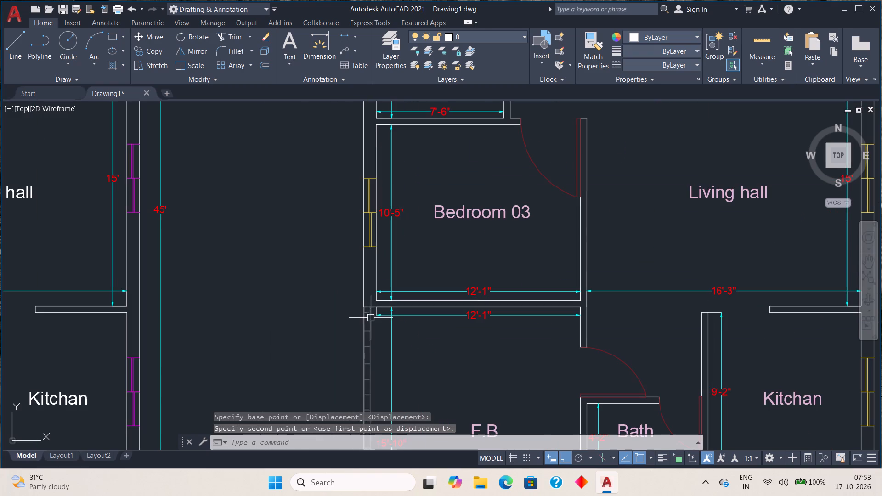
{"action": "middle_click_drag", "start_coordinate": [384, 352], "coordinate": [431, 216]}
{"action": "scroll", "coordinate": [431, 216], "scroll_direction": "down", "scroll_amount": 2}
{"action": "middle_click_drag", "start_coordinate": [418, 303], "coordinate": [419, 301]}
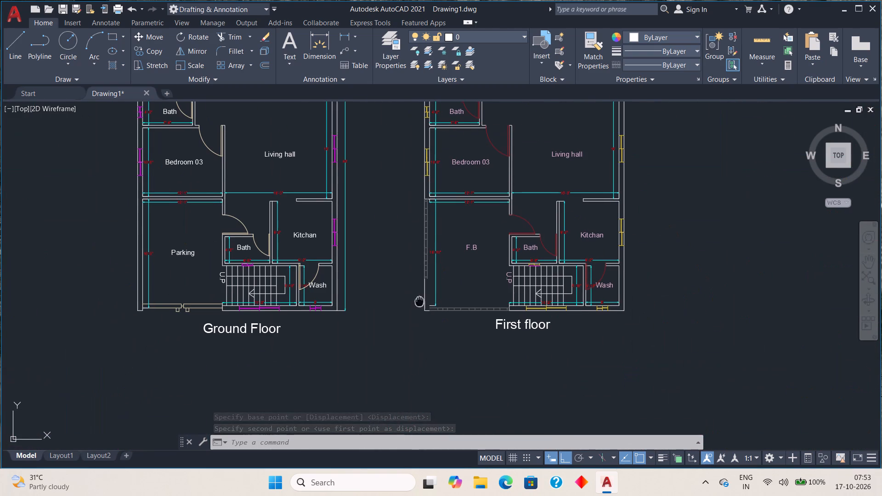
{"action": "middle_click_drag", "start_coordinate": [419, 301], "coordinate": [421, 299]}
{"action": "scroll", "coordinate": [430, 271], "scroll_direction": "up", "scroll_amount": 4}
{"action": "middle_click_drag", "start_coordinate": [418, 314], "coordinate": [452, 247]}
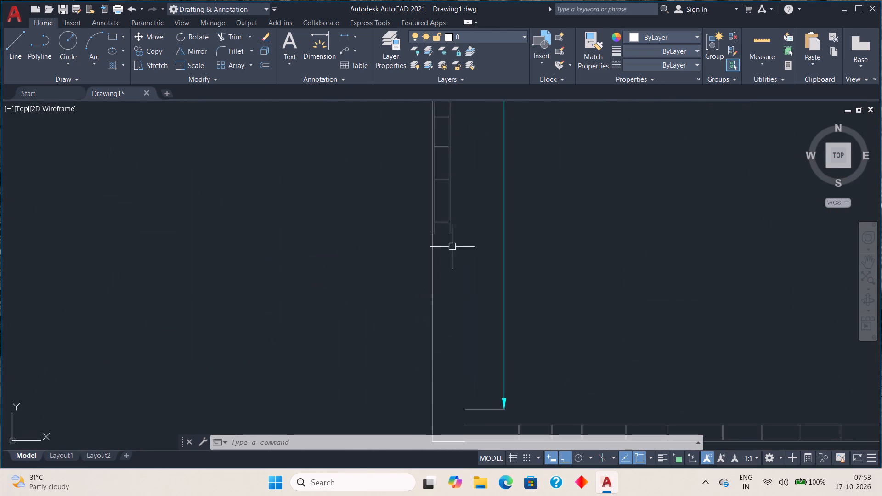
{"action": "scroll", "coordinate": [448, 260], "scroll_direction": "down", "scroll_amount": 1}
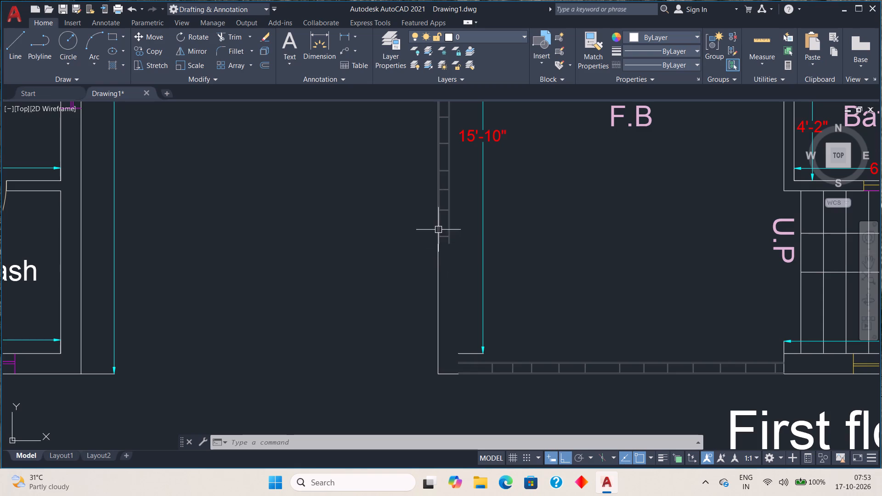
{"action": "scroll", "coordinate": [438, 229], "scroll_direction": "down", "scroll_amount": 2}
{"action": "middle_click_drag", "start_coordinate": [452, 227], "coordinate": [440, 313]}
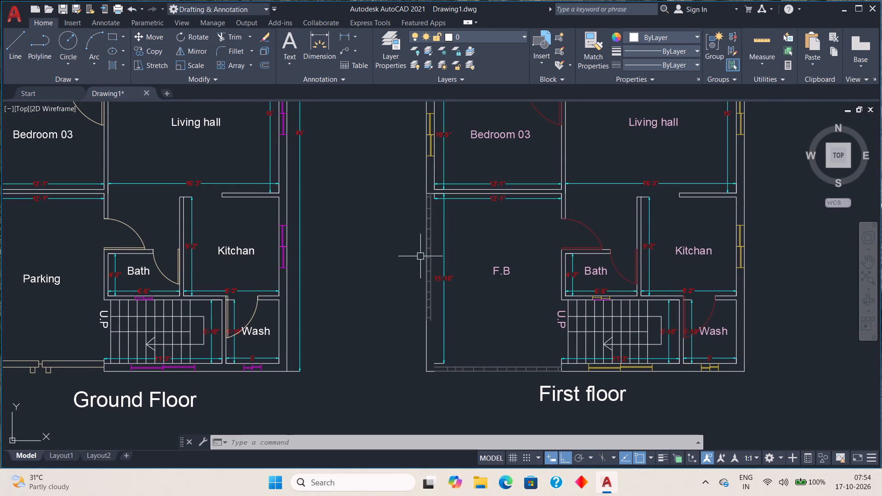
{"action": "scroll", "coordinate": [567, 379], "scroll_direction": "up", "scroll_amount": 4}
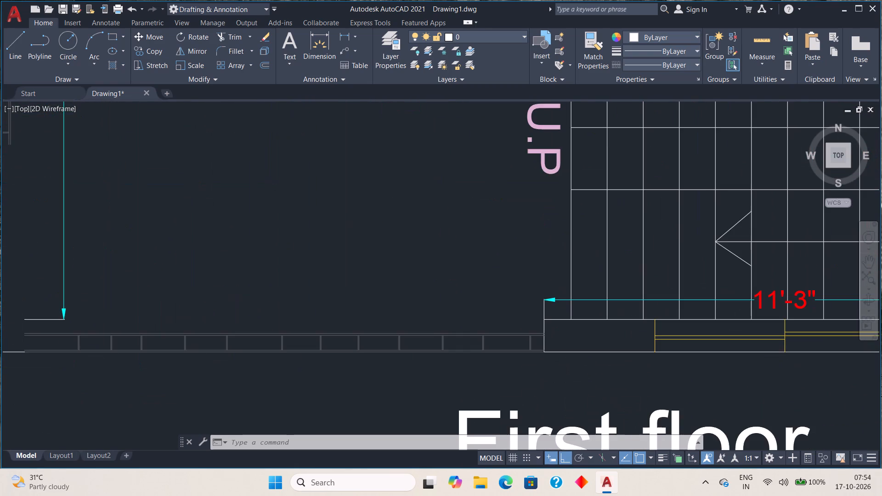
{"action": "scroll", "coordinate": [564, 382], "scroll_direction": "down", "scroll_amount": 3}
{"action": "scroll", "coordinate": [561, 383], "scroll_direction": "up", "scroll_amount": 1}
{"action": "scroll", "coordinate": [561, 383], "scroll_direction": "down", "scroll_amount": 1}
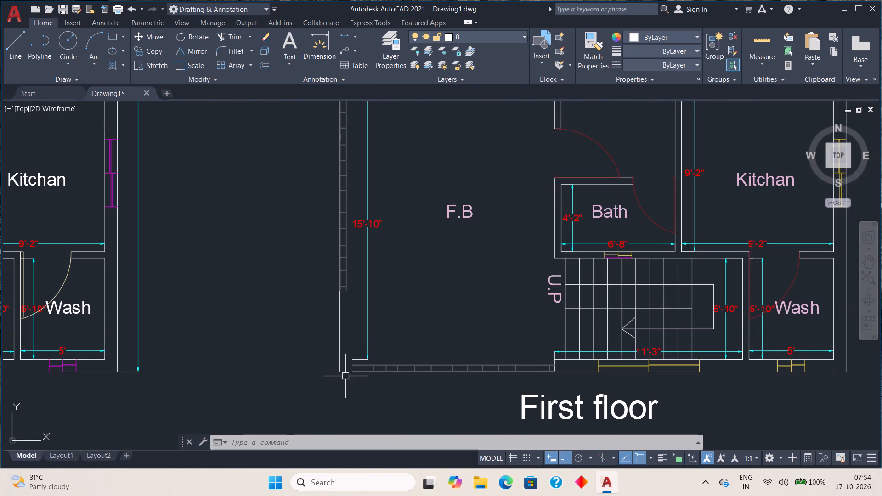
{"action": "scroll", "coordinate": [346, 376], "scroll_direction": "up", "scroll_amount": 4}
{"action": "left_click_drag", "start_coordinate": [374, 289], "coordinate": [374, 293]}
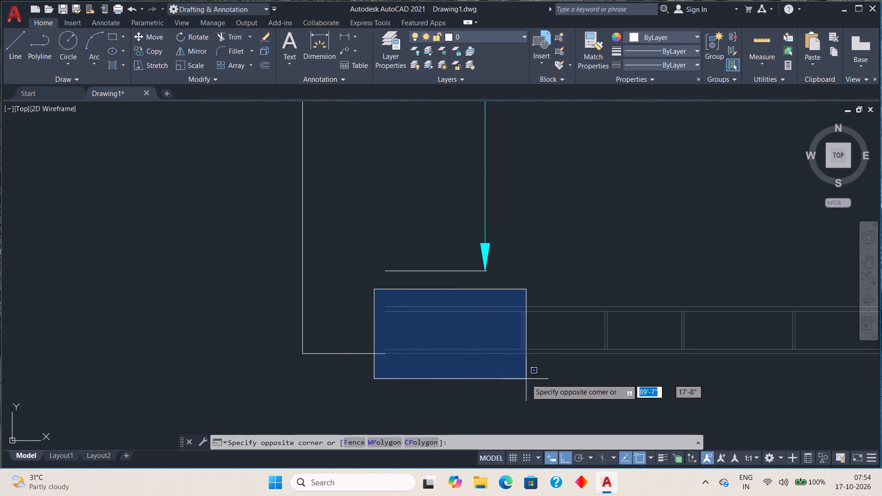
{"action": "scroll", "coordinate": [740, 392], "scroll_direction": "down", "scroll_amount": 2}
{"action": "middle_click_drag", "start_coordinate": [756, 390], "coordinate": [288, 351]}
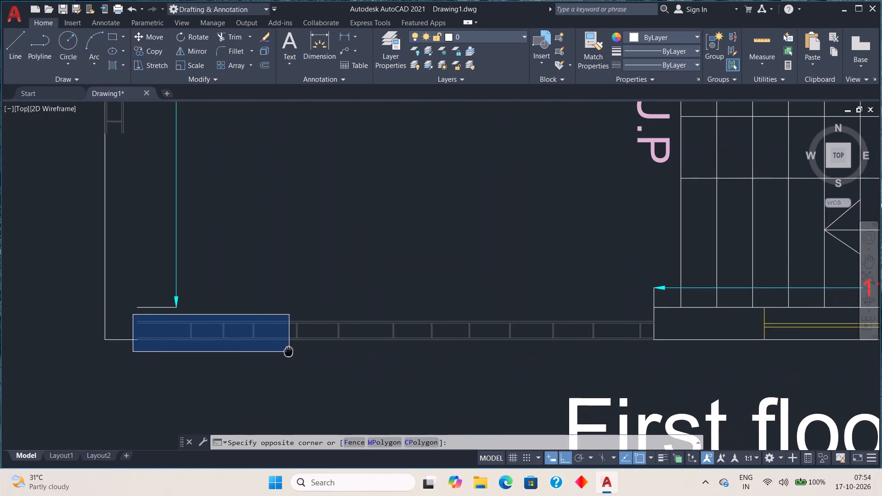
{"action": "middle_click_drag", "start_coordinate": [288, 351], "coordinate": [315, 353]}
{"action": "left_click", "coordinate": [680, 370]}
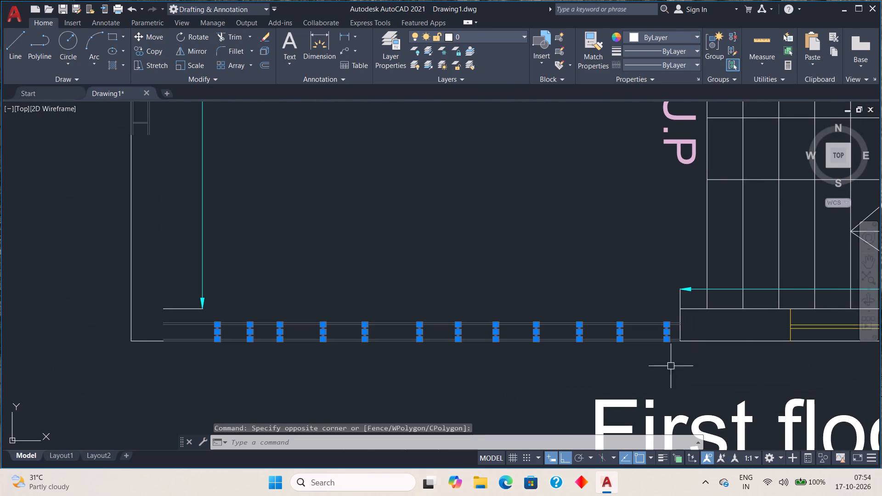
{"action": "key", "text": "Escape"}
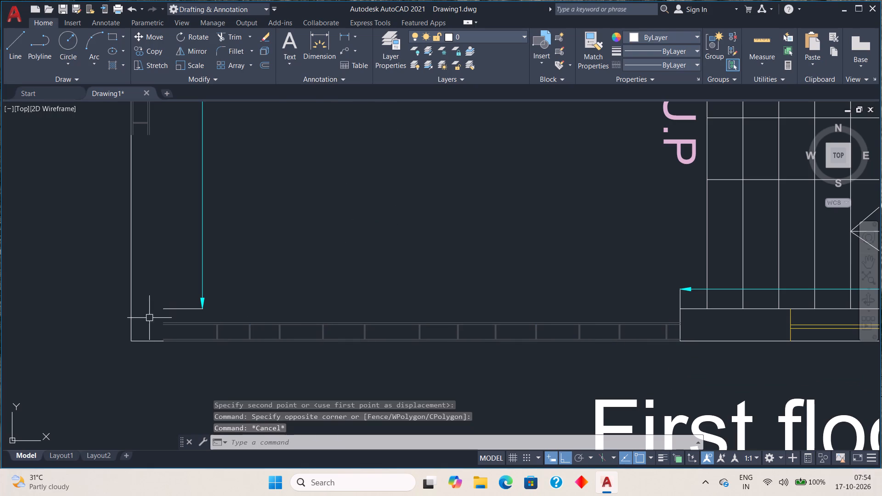
Copy the front grey strip from its lower corner at the stair wall to its upper corner, stacking a second row directly above it.
{"action": "left_click", "coordinate": [703, 365]}
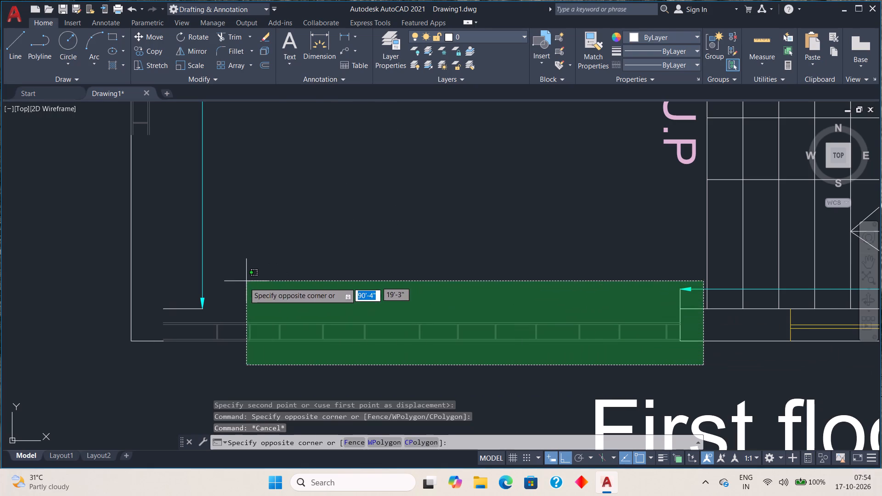
{"action": "left_click", "coordinate": [158, 321]}
{"action": "left_click", "coordinate": [150, 51]}
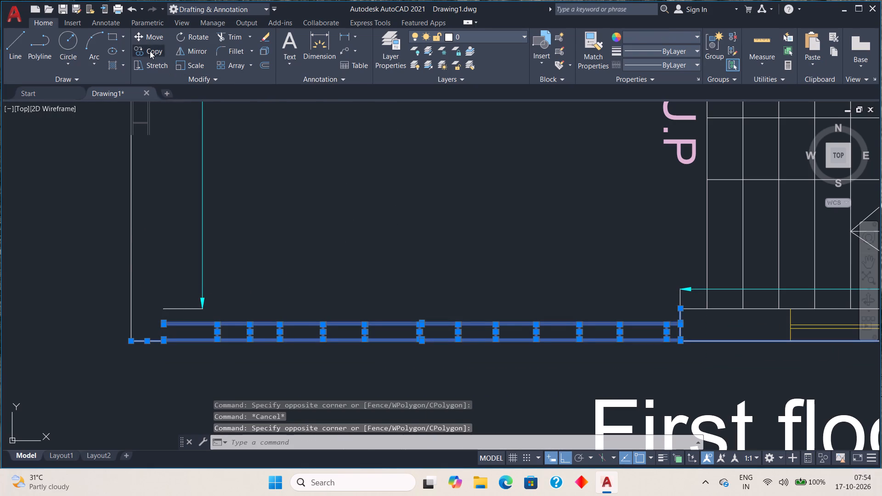
{"action": "scroll", "coordinate": [697, 336], "scroll_direction": "up", "scroll_amount": 5}
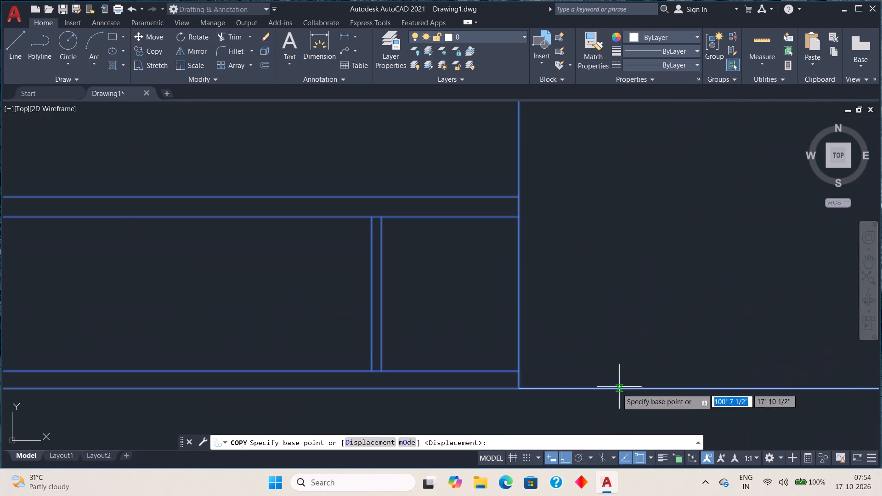
{"action": "left_click", "coordinate": [518, 390]}
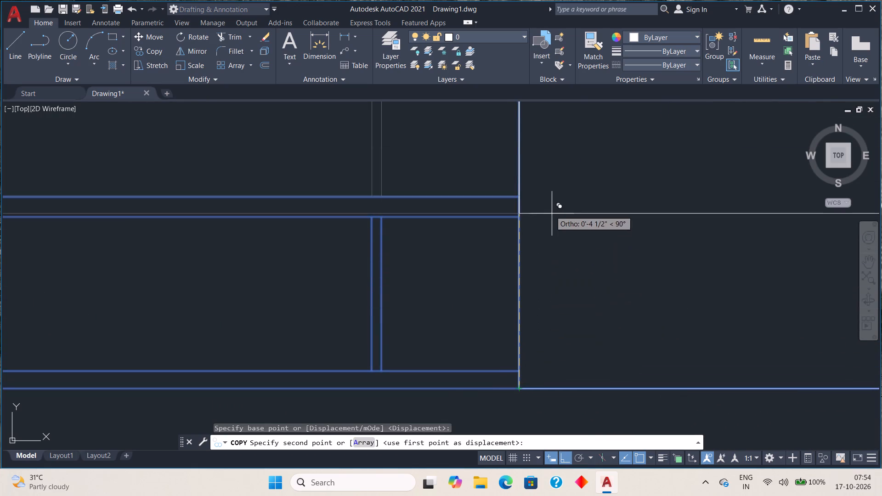
{"action": "scroll", "coordinate": [541, 198], "scroll_direction": "down", "scroll_amount": 5}
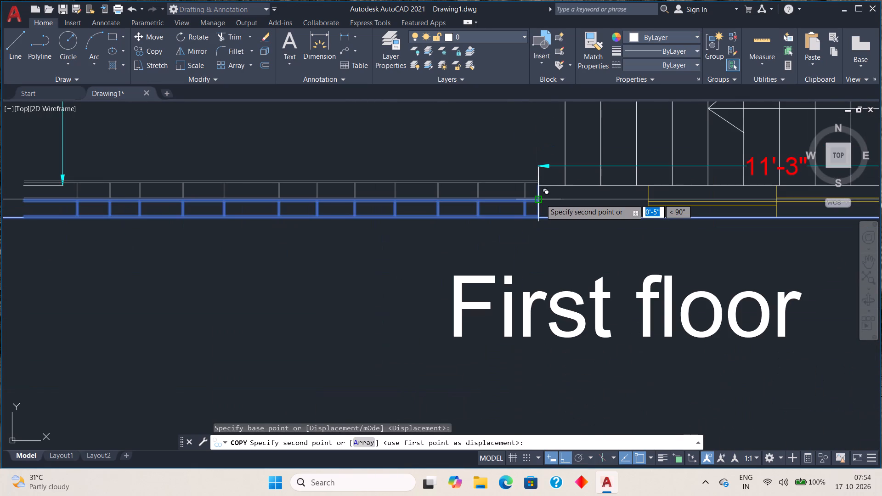
{"action": "scroll", "coordinate": [536, 198], "scroll_direction": "up", "scroll_amount": 4}
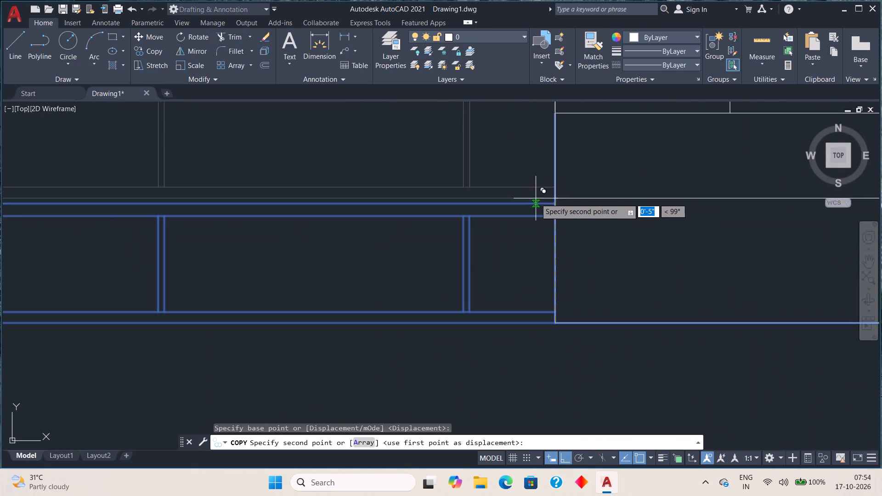
{"action": "left_click", "coordinate": [554, 201]}
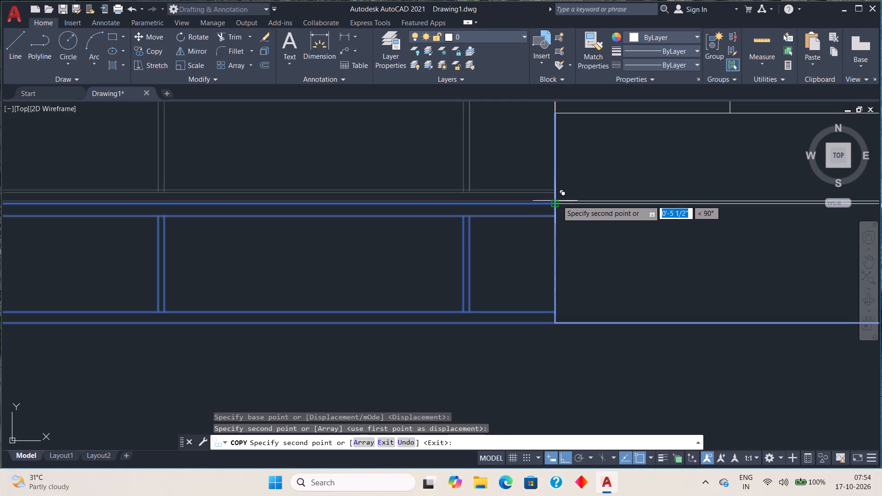
{"action": "scroll", "coordinate": [562, 204], "scroll_direction": "down", "scroll_amount": 6}
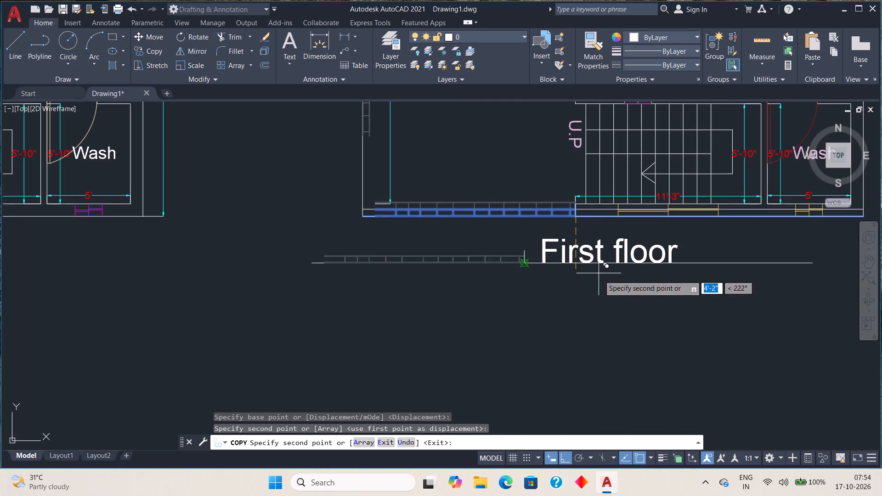
{"action": "key", "text": "Escape"}
Delete the extra white line that was copied along the stair's front wall with the strip.
{"action": "middle_click_drag", "start_coordinate": [619, 231], "coordinate": [616, 239]}
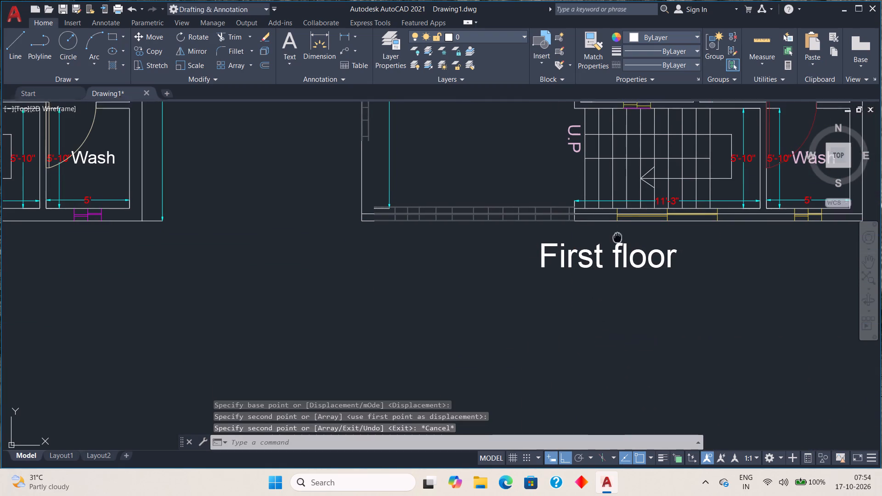
{"action": "middle_click_drag", "start_coordinate": [616, 239], "coordinate": [481, 366]}
{"action": "scroll", "coordinate": [478, 356], "scroll_direction": "up", "scroll_amount": 3}
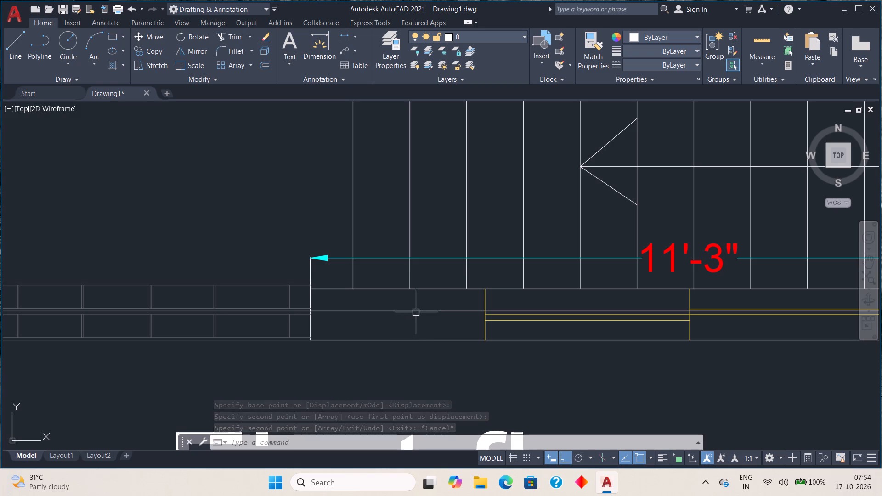
{"action": "left_click", "coordinate": [416, 312]}
{"action": "key", "text": "Delete"}
Examine the doubled front strip and the vertical side strip from the Bedroom 03 wall to its lower end.
{"action": "scroll", "coordinate": [430, 344], "scroll_direction": "down", "scroll_amount": 4}
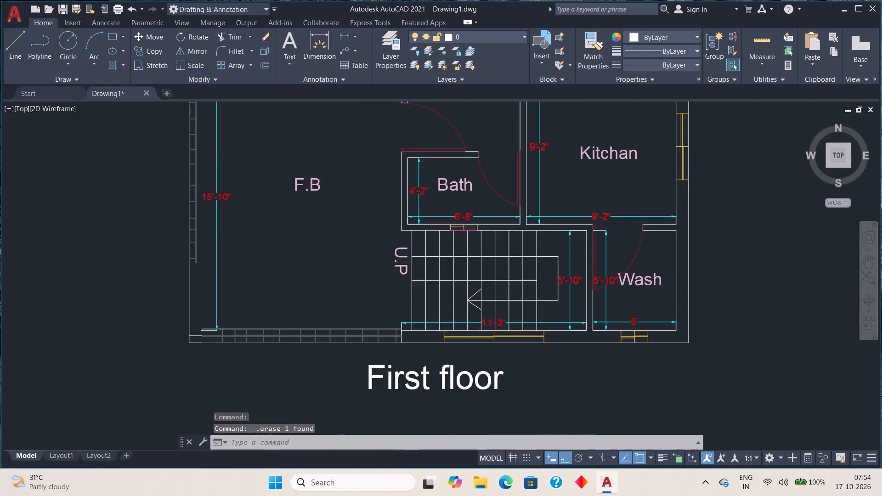
{"action": "middle_click_drag", "start_coordinate": [418, 349], "coordinate": [455, 362]}
{"action": "scroll", "coordinate": [454, 362], "scroll_direction": "up", "scroll_amount": 2}
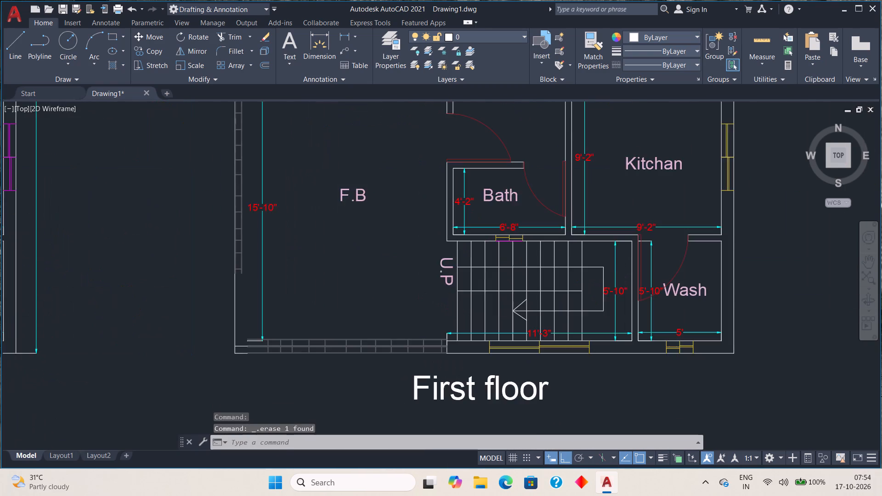
{"action": "middle_click_drag", "start_coordinate": [416, 374], "coordinate": [497, 404]}
{"action": "scroll", "coordinate": [497, 404], "scroll_direction": "down", "scroll_amount": 2}
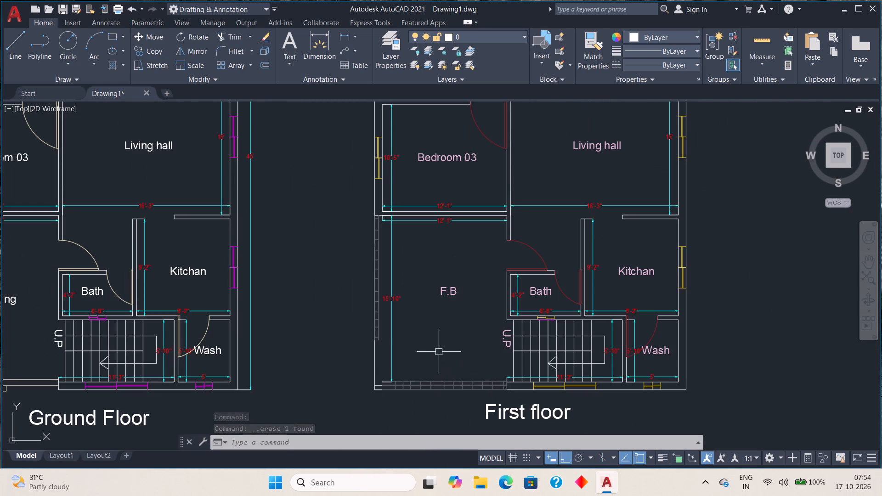
{"action": "middle_click_drag", "start_coordinate": [437, 314], "coordinate": [441, 361]}
{"action": "scroll", "coordinate": [398, 293], "scroll_direction": "up", "scroll_amount": 3}
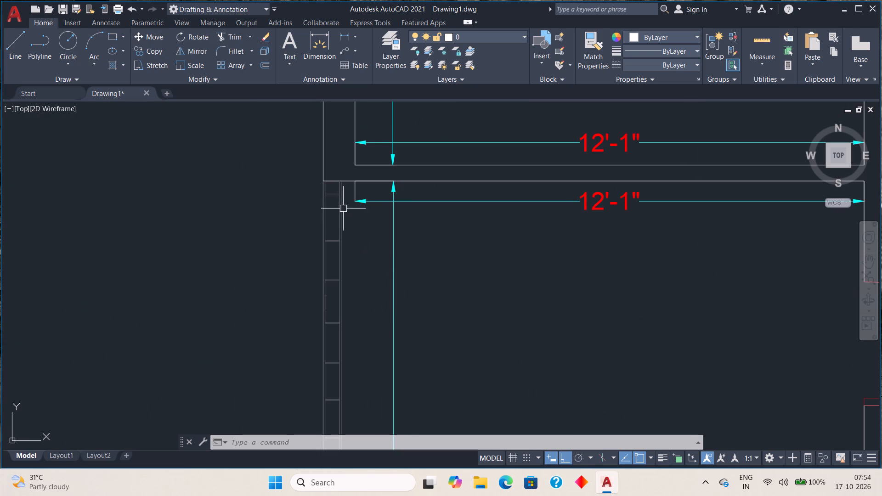
{"action": "scroll", "coordinate": [325, 197], "scroll_direction": "up", "scroll_amount": 1}
{"action": "scroll", "coordinate": [326, 204], "scroll_direction": "down", "scroll_amount": 2}
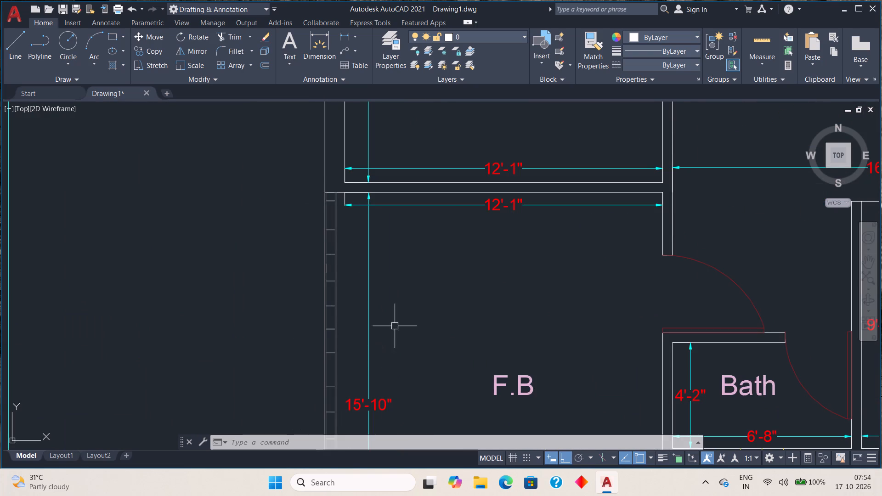
{"action": "middle_click_drag", "start_coordinate": [412, 265], "coordinate": [450, 151]}
{"action": "middle_click_drag", "start_coordinate": [408, 274], "coordinate": [415, 258]}
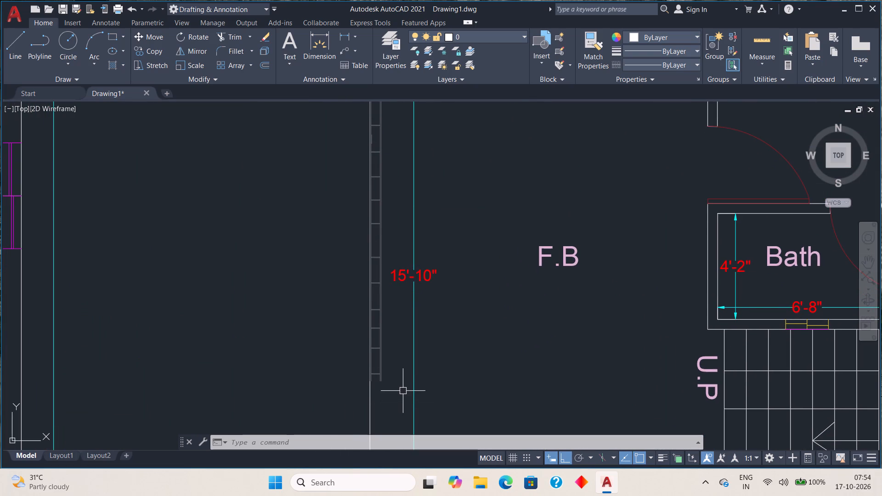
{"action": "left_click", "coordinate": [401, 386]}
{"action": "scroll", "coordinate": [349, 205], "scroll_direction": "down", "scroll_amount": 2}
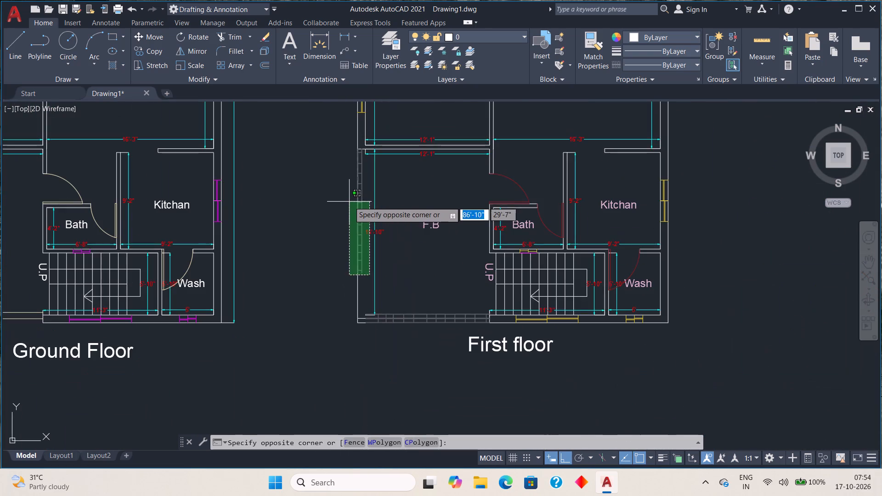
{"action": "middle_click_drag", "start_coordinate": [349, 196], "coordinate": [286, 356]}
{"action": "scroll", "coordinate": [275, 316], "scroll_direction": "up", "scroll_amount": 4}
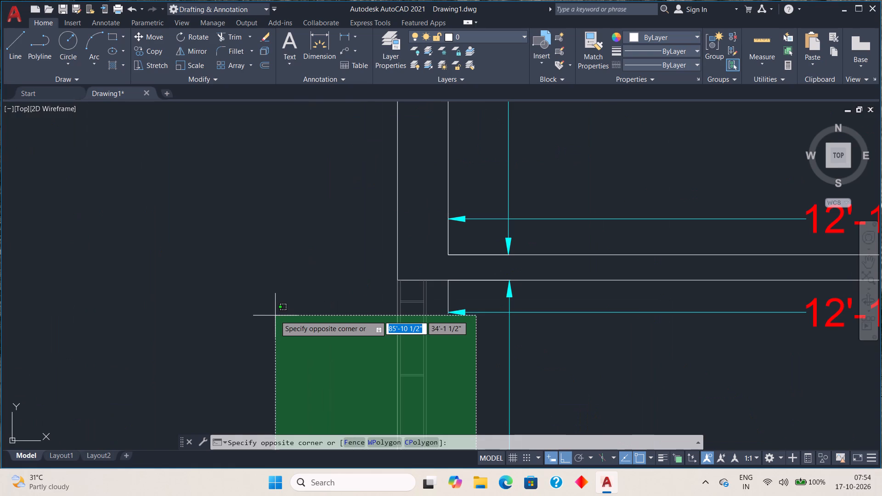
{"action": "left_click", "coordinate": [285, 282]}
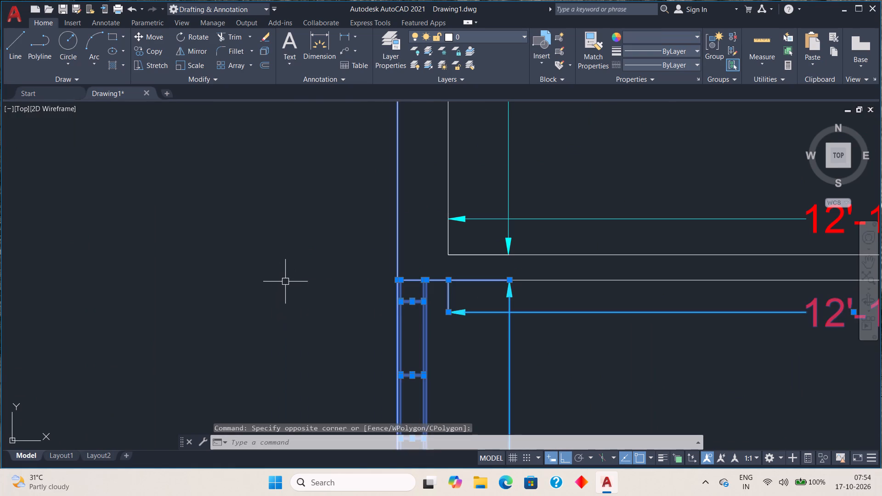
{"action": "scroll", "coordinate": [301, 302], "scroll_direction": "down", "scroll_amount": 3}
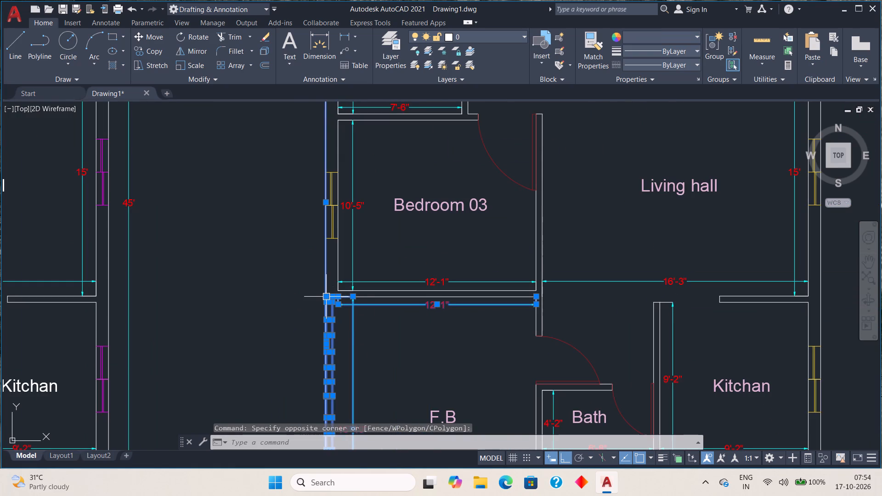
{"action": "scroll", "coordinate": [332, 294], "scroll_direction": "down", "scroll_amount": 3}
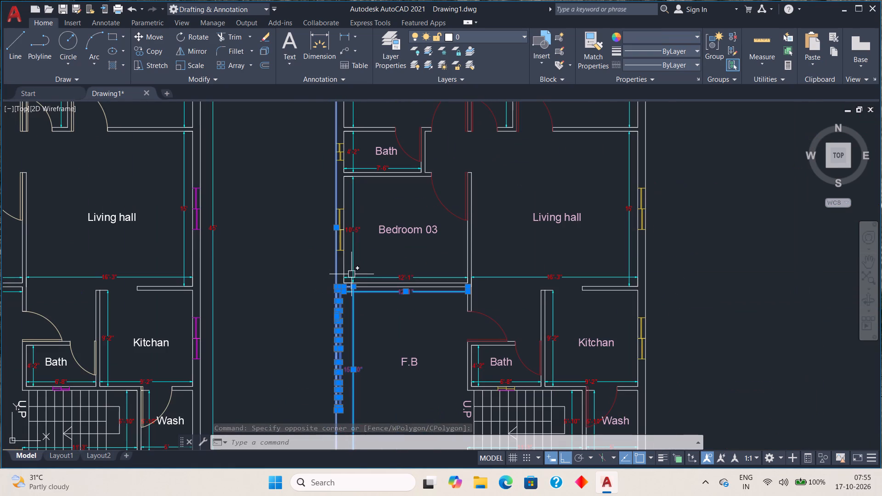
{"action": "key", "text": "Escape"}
Copy only F.B's vertical grey side strip from its upper outer corner to its upper inner corner, placing a second strip beside it.
{"action": "scroll", "coordinate": [329, 290], "scroll_direction": "up", "scroll_amount": 6}
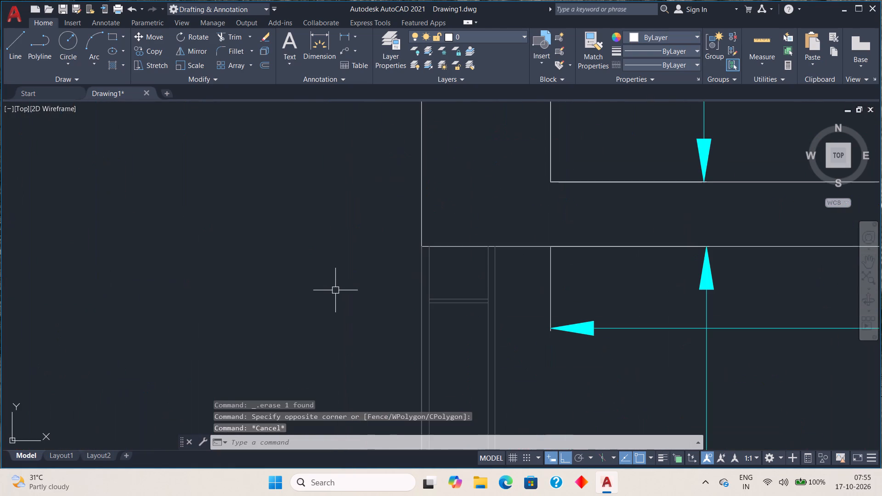
{"action": "left_click", "coordinate": [400, 245]}
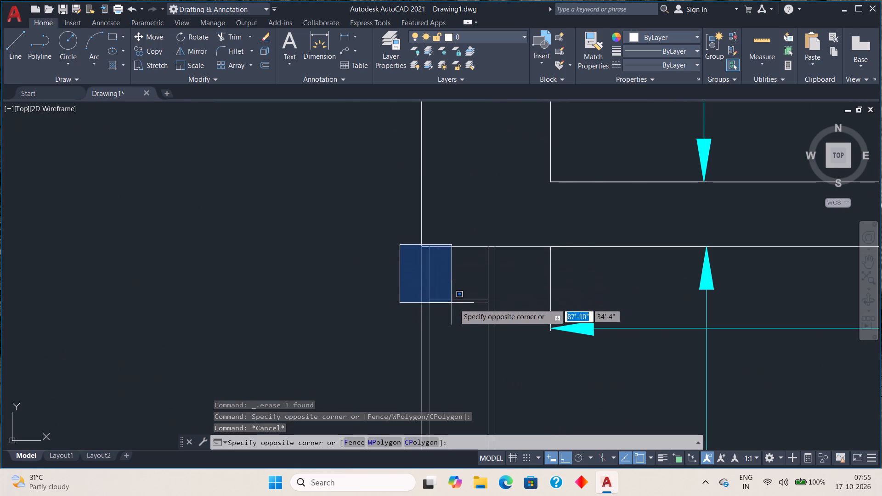
{"action": "scroll", "coordinate": [518, 366], "scroll_direction": "down", "scroll_amount": 4}
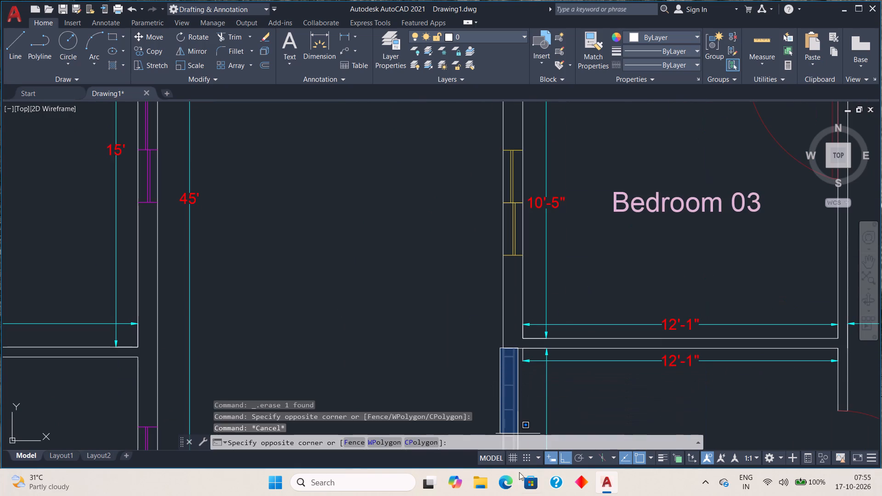
{"action": "middle_click_drag", "start_coordinate": [536, 405], "coordinate": [573, 179]}
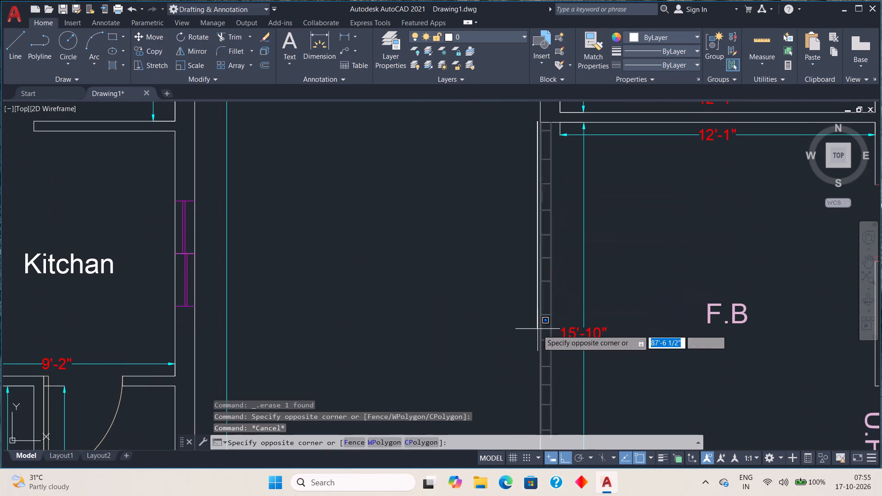
{"action": "middle_click_drag", "start_coordinate": [554, 363], "coordinate": [579, 222]}
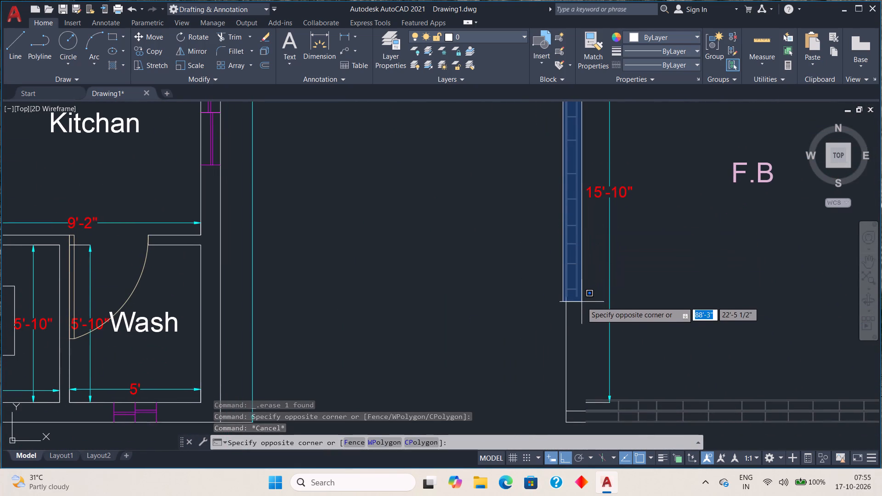
{"action": "left_click", "coordinate": [582, 303]}
{"action": "scroll", "coordinate": [594, 279], "scroll_direction": "down", "scroll_amount": 2}
{"action": "middle_click_drag", "start_coordinate": [625, 218], "coordinate": [581, 314]}
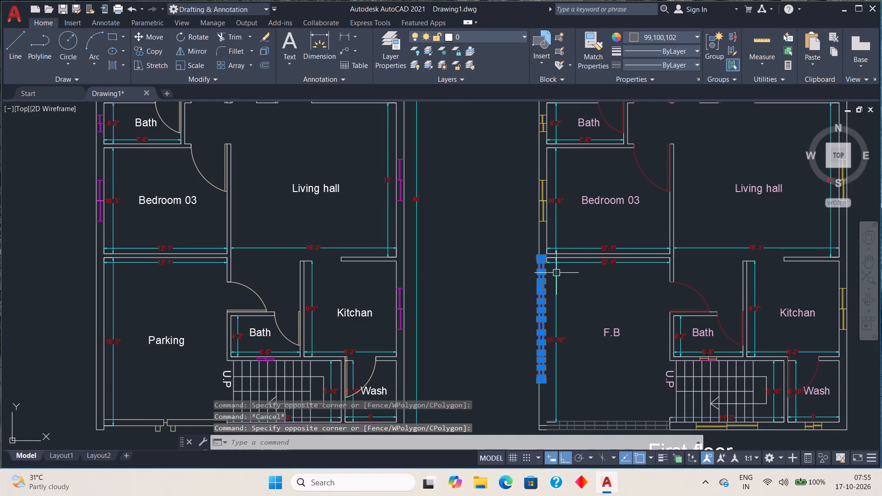
{"action": "left_click", "coordinate": [140, 48]}
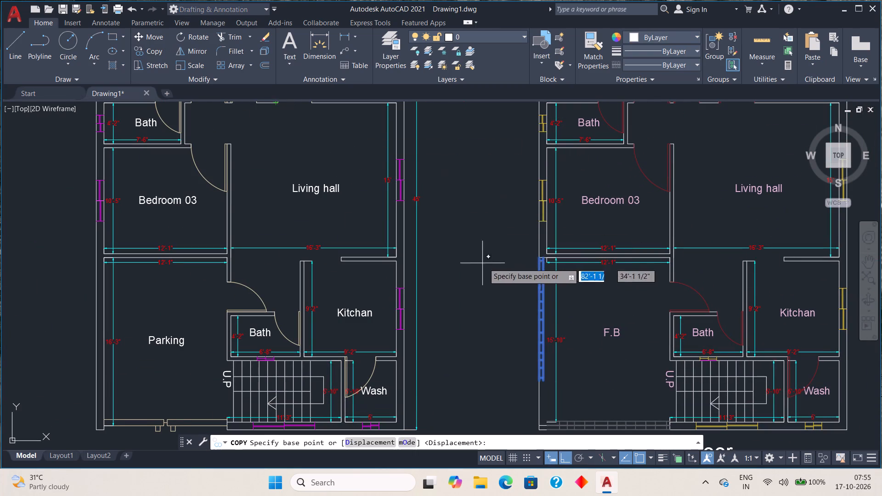
{"action": "scroll", "coordinate": [532, 254], "scroll_direction": "up", "scroll_amount": 5}
{"action": "scroll", "coordinate": [606, 309], "scroll_direction": "up", "scroll_amount": 2}
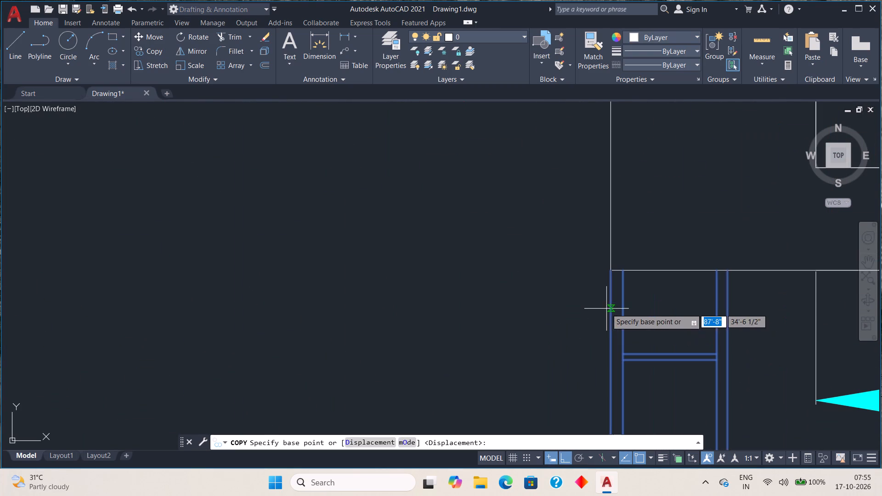
{"action": "left_click", "coordinate": [612, 272]}
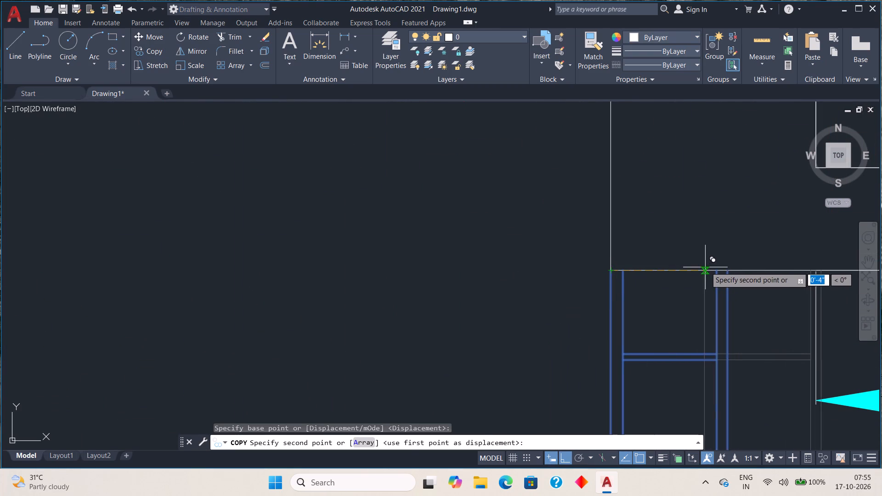
{"action": "left_click", "coordinate": [729, 268]}
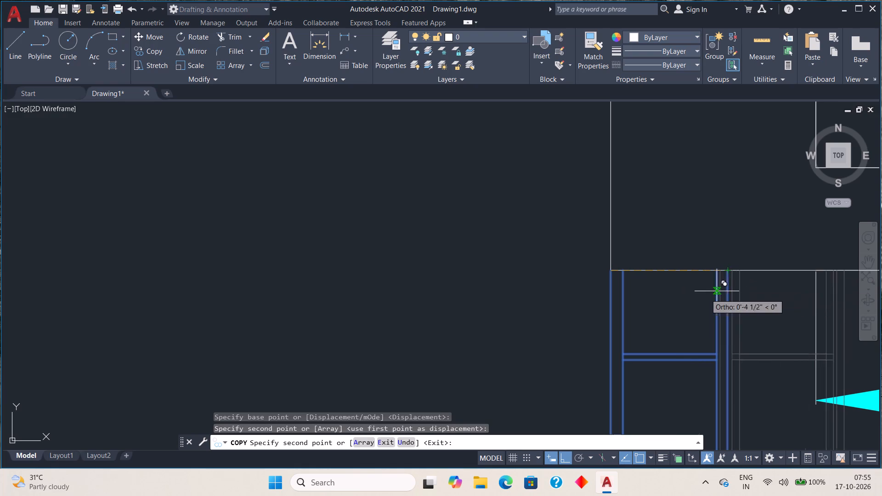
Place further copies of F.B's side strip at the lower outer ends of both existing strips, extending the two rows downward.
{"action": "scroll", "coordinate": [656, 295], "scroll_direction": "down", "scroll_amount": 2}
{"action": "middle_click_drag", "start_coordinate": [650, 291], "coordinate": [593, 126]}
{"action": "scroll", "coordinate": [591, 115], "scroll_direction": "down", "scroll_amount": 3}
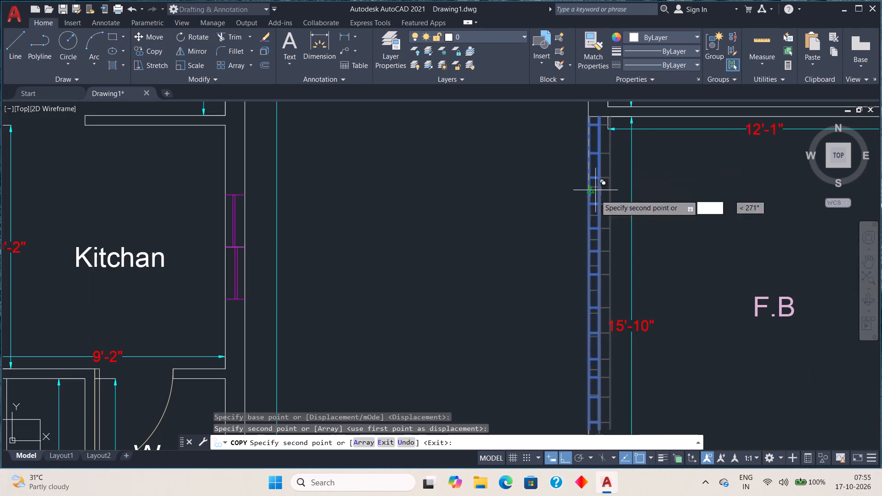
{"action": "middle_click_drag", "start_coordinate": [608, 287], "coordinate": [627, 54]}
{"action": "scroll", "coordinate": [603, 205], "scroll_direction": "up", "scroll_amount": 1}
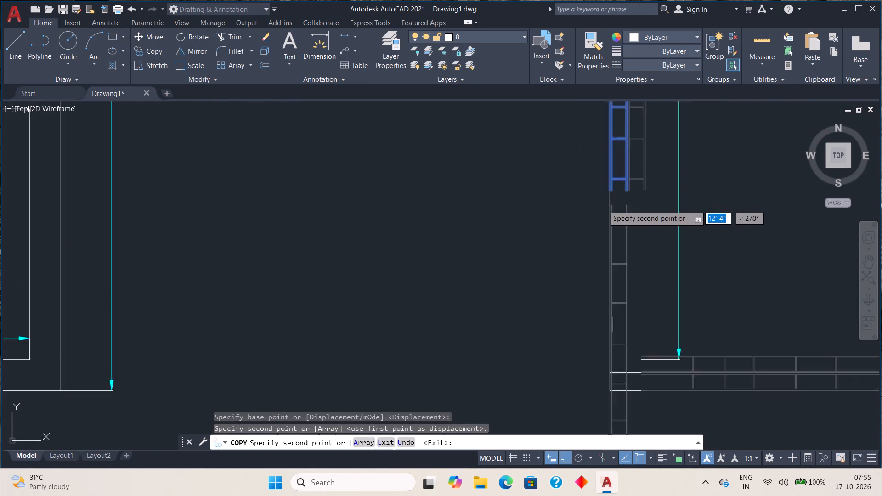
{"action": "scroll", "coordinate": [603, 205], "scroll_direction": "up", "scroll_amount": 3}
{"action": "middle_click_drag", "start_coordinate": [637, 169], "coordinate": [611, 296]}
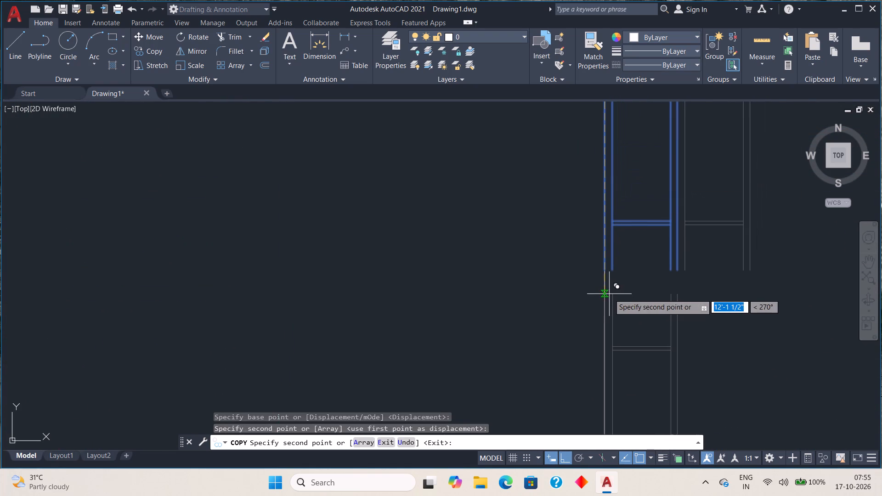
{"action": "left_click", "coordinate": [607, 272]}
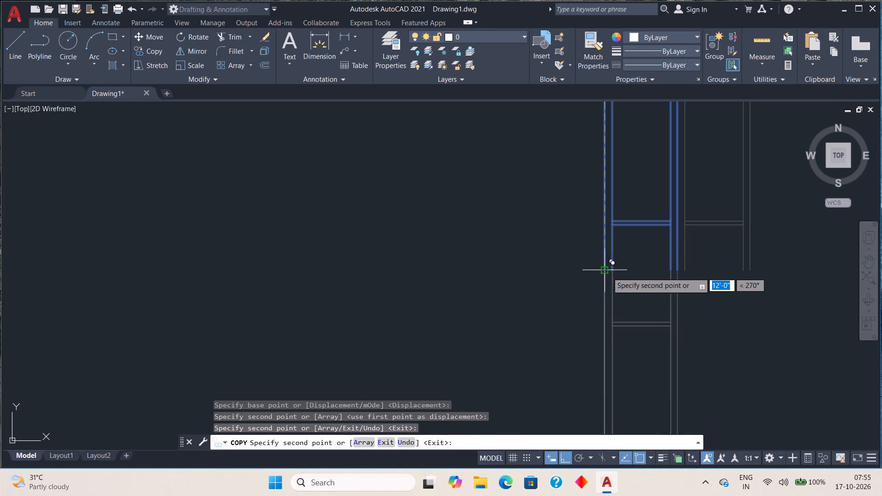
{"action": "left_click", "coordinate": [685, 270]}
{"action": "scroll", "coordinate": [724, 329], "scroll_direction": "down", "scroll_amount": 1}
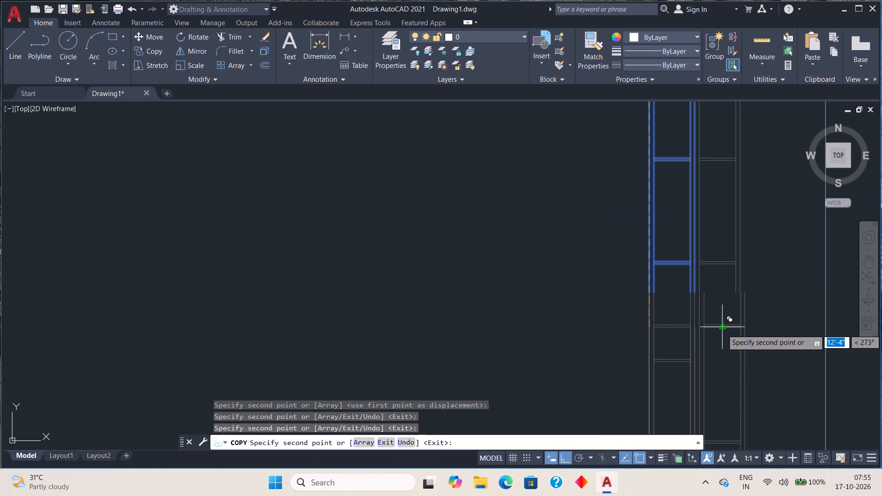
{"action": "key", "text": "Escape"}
Examine the joint where the lower strip copies meet the upper ones along F.B's open side.
{"action": "scroll", "coordinate": [717, 315], "scroll_direction": "down", "scroll_amount": 2}
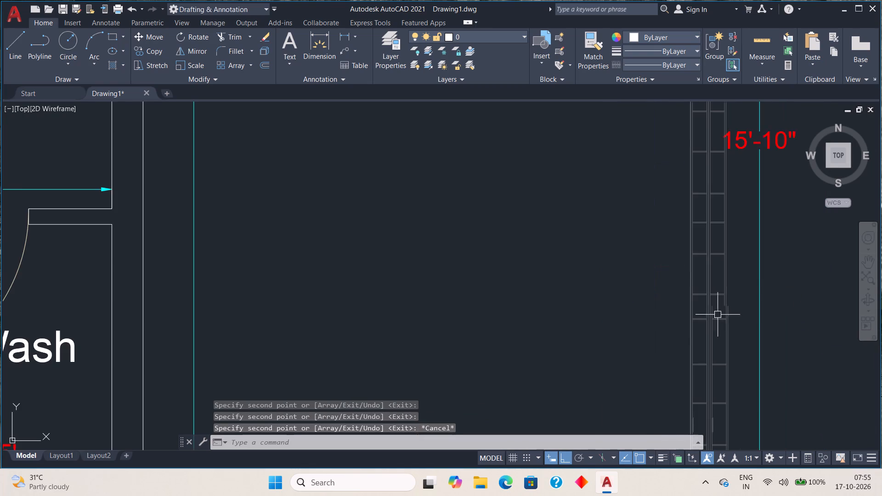
{"action": "scroll", "coordinate": [745, 287], "scroll_direction": "down", "scroll_amount": 1}
{"action": "middle_click_drag", "start_coordinate": [746, 302], "coordinate": [631, 259]}
{"action": "scroll", "coordinate": [619, 285], "scroll_direction": "up", "scroll_amount": 2}
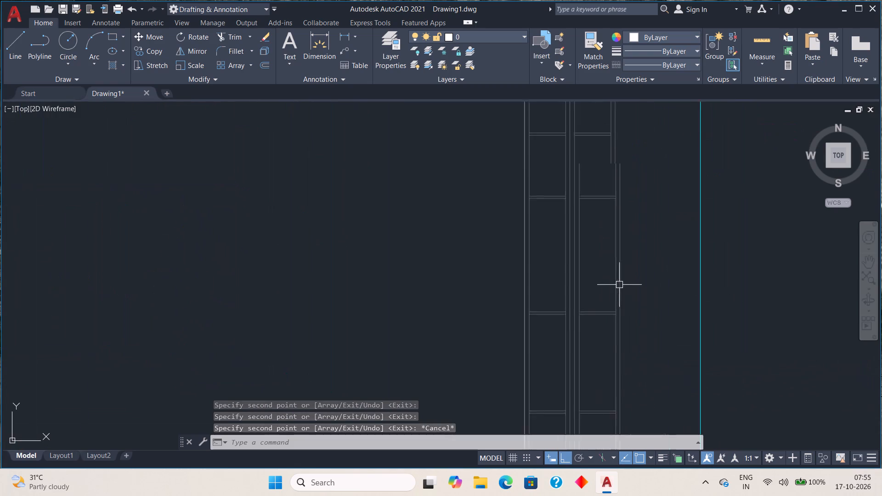
{"action": "scroll", "coordinate": [620, 285], "scroll_direction": "up", "scroll_amount": 2}
{"action": "scroll", "coordinate": [612, 219], "scroll_direction": "down", "scroll_amount": 1}
{"action": "middle_click_drag", "start_coordinate": [580, 212], "coordinate": [570, 304]}
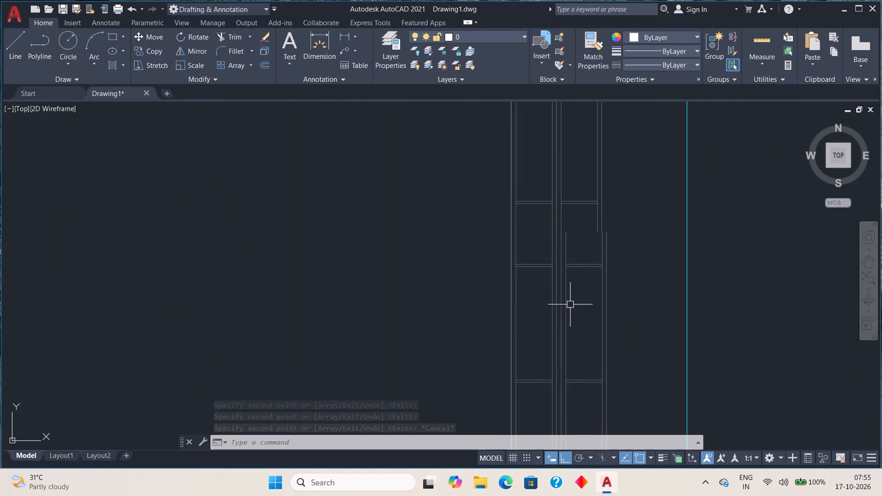
{"action": "middle_click_drag", "start_coordinate": [589, 258], "coordinate": [580, 305]}
{"action": "scroll", "coordinate": [569, 289], "scroll_direction": "up", "scroll_amount": 3}
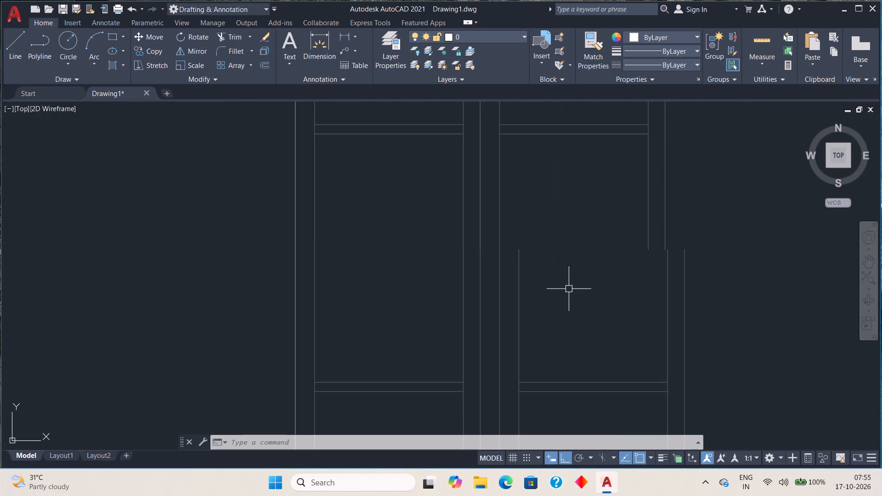
{"action": "scroll", "coordinate": [569, 289], "scroll_direction": "down", "scroll_amount": 4}
{"action": "scroll", "coordinate": [563, 302], "scroll_direction": "up", "scroll_amount": 4}
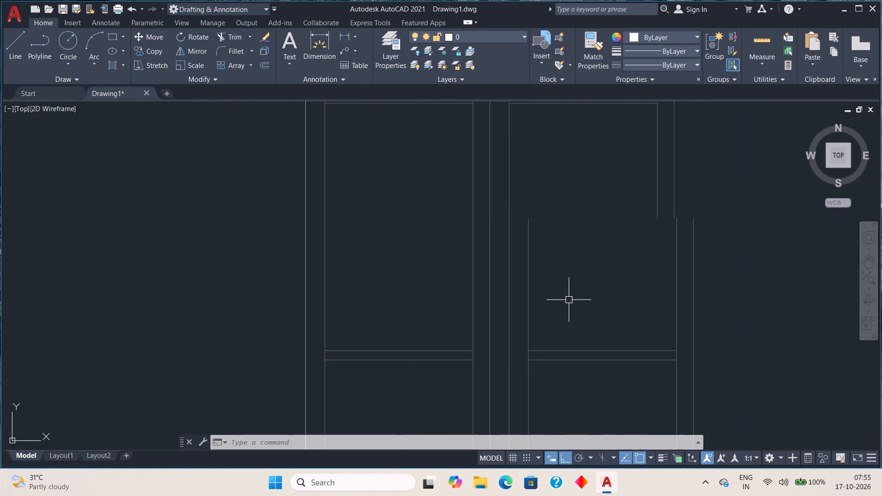
{"action": "scroll", "coordinate": [569, 300], "scroll_direction": "down", "scroll_amount": 4}
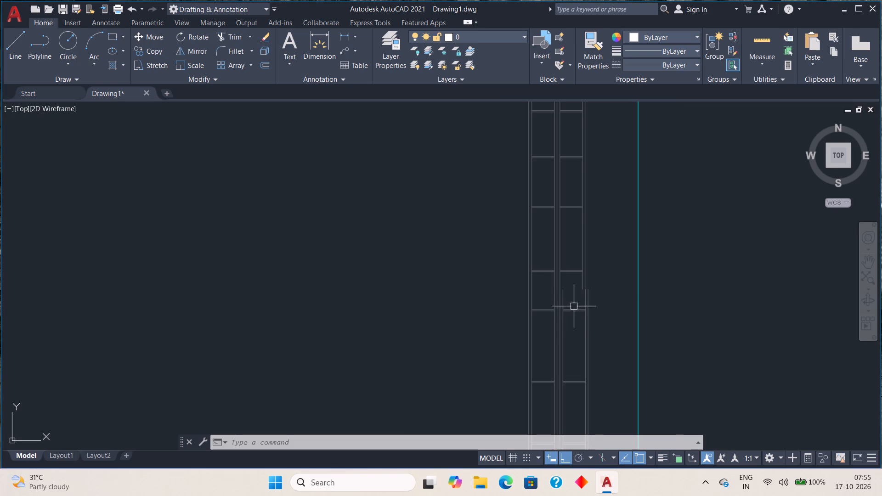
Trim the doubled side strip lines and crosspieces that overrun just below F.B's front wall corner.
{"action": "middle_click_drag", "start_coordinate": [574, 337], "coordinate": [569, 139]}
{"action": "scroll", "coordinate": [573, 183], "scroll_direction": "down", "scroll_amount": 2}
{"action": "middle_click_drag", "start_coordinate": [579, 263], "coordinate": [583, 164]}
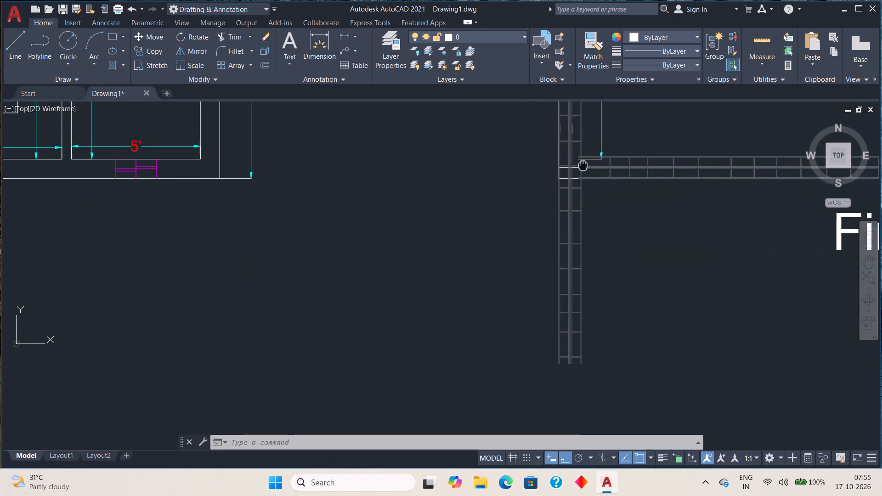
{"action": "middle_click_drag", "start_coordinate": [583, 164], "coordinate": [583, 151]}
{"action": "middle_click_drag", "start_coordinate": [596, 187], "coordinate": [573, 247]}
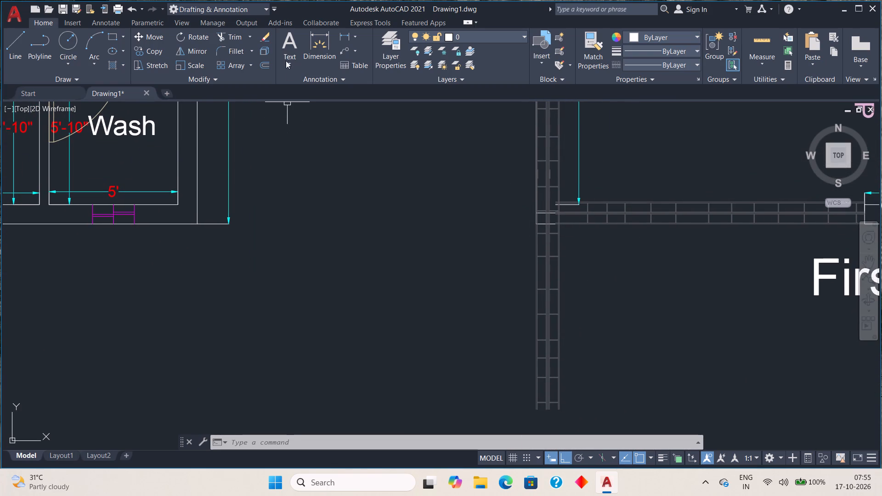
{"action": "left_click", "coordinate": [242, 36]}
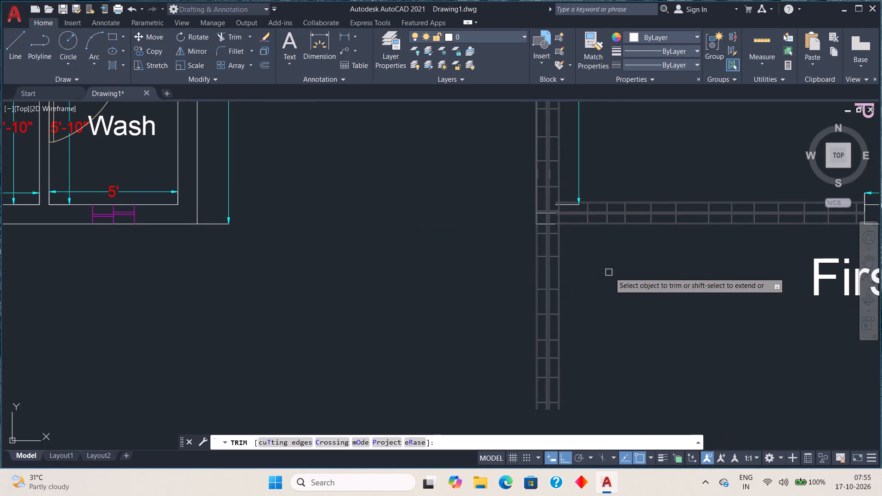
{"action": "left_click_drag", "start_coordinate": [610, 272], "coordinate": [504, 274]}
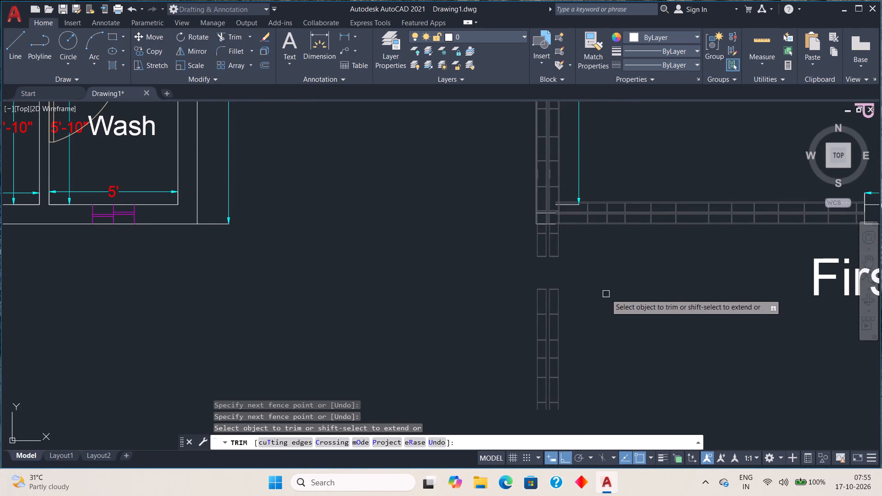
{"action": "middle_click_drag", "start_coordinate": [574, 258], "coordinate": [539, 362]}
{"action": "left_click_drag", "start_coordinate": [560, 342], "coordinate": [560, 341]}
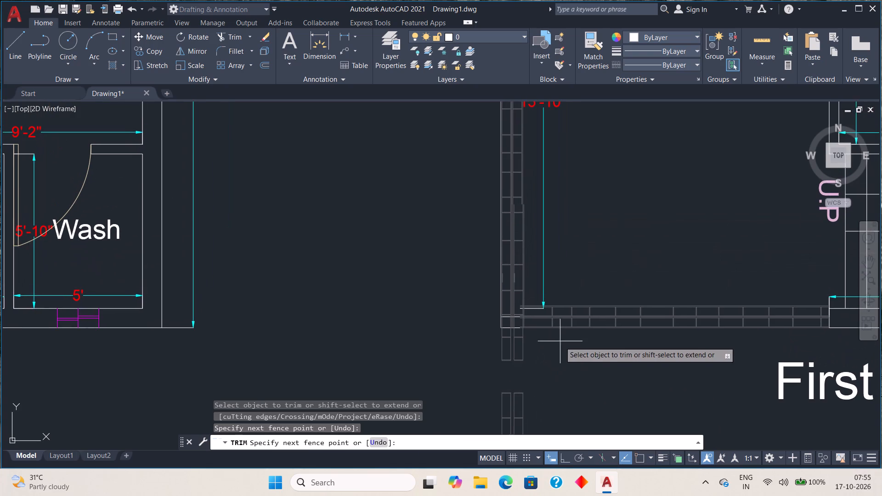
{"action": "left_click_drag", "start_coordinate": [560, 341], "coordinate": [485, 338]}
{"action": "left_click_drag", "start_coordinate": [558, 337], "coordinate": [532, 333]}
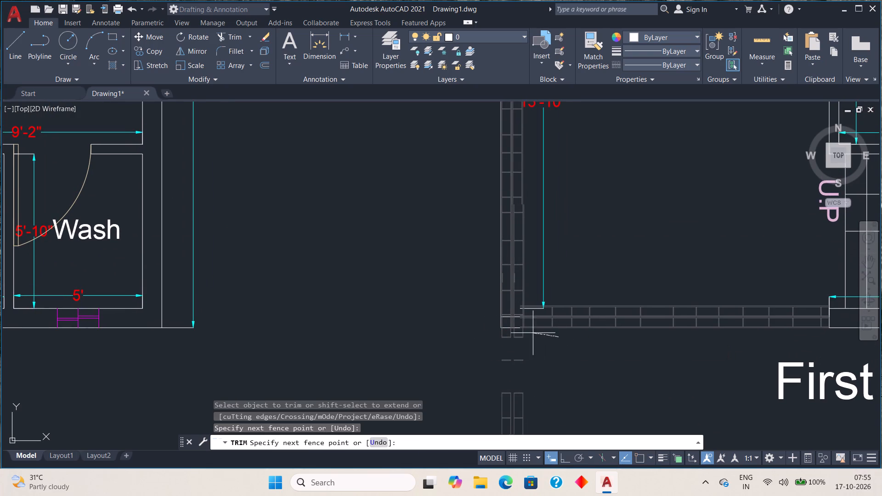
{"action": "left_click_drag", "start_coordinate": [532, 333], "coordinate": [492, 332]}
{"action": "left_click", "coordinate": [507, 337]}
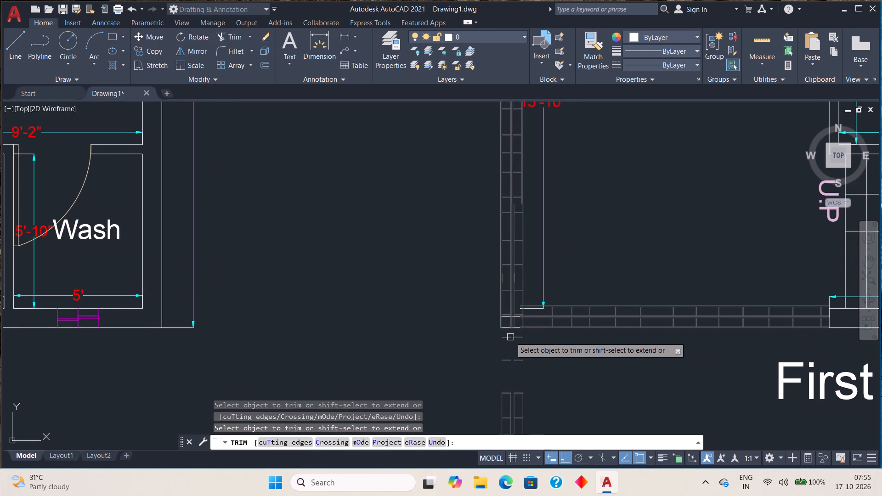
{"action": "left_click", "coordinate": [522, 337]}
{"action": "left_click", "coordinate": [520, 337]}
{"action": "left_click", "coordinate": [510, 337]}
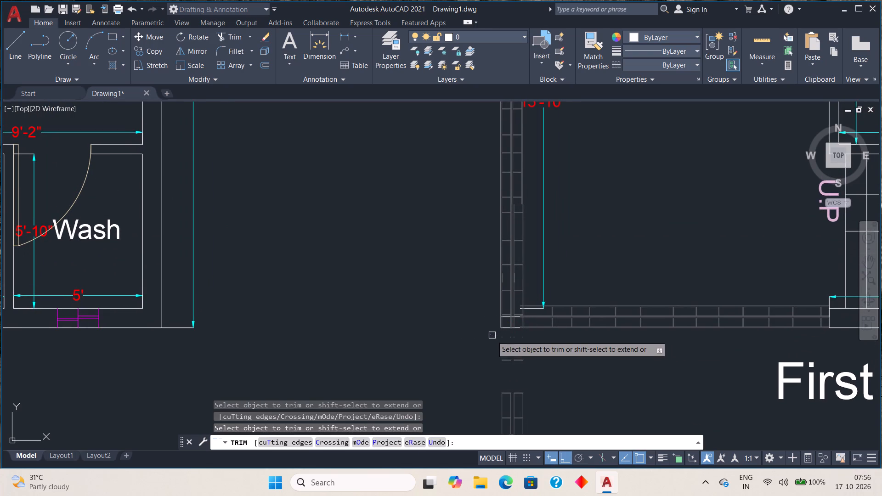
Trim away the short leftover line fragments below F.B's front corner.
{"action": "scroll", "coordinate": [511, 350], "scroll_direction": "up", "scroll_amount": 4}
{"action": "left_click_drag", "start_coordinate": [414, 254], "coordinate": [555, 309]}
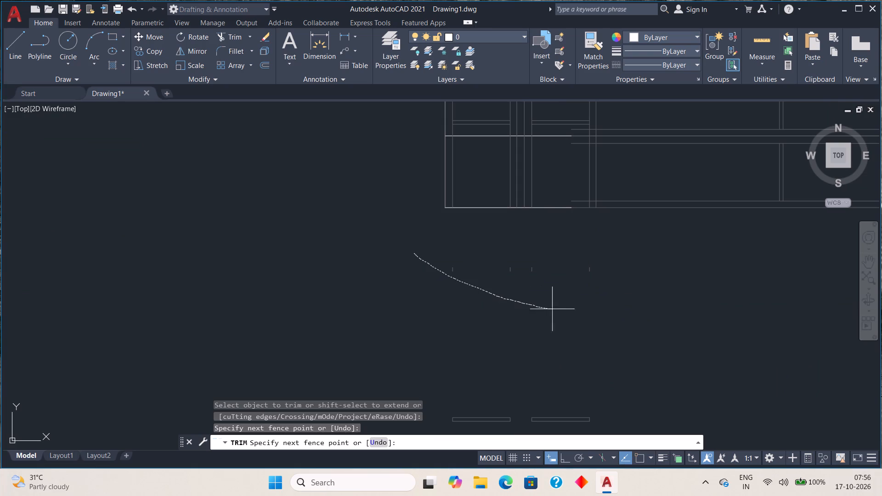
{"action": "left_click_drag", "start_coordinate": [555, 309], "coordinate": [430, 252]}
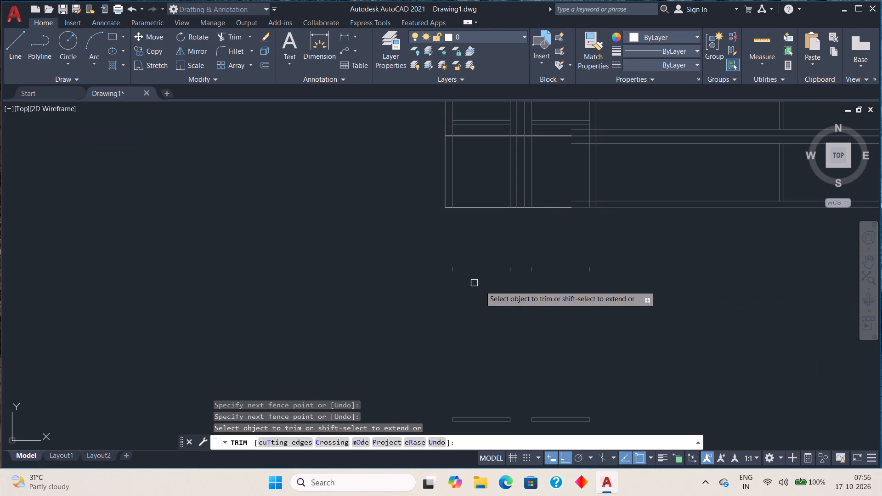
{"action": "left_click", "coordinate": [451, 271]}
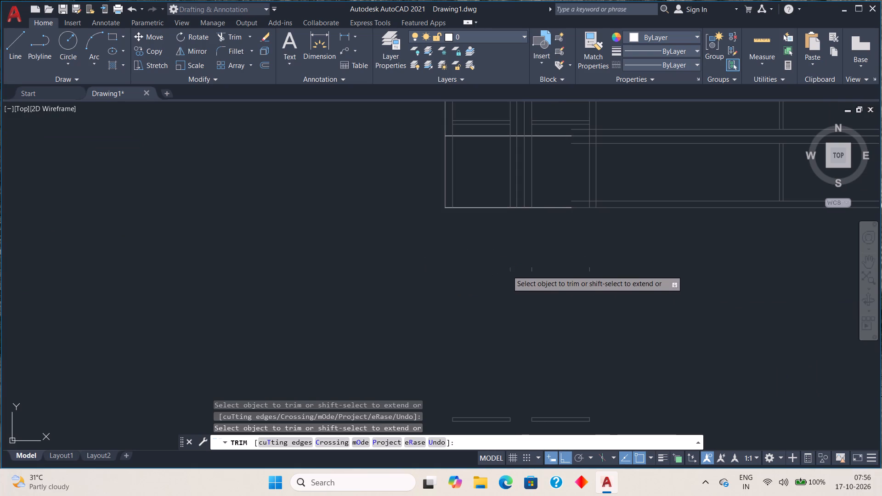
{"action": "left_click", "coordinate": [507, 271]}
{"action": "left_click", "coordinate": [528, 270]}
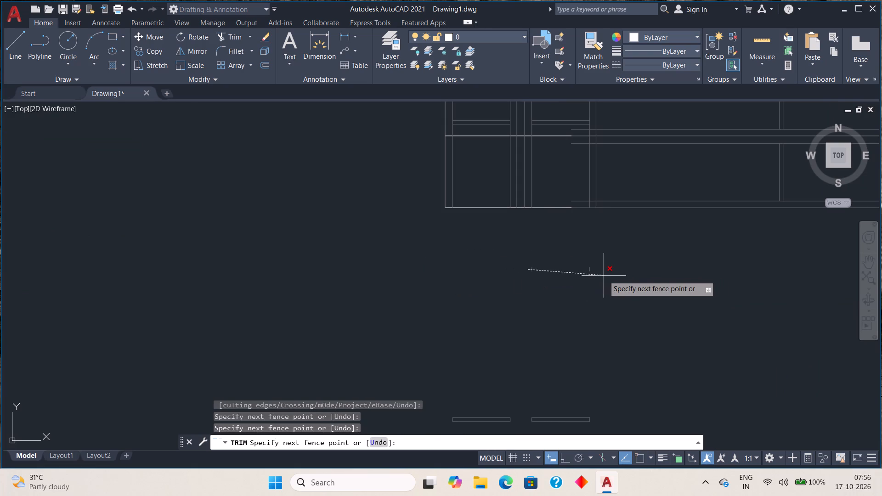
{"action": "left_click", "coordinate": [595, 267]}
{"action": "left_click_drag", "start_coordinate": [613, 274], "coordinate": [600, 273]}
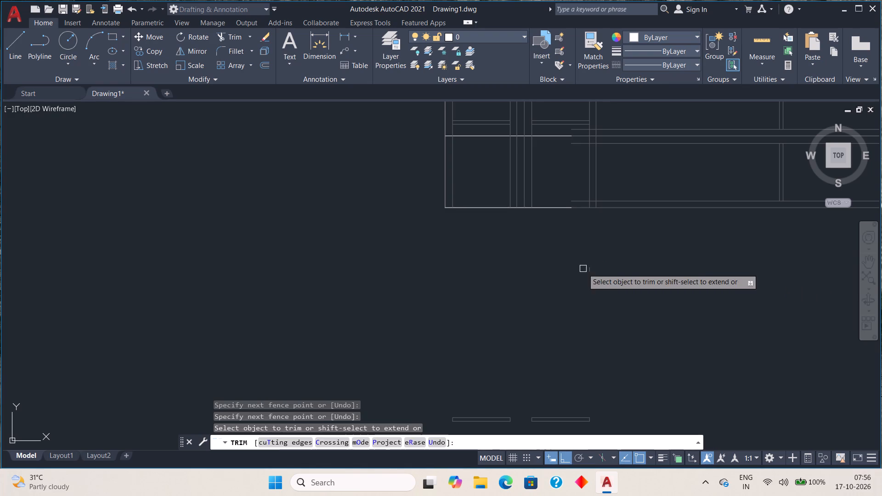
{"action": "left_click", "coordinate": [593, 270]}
Examine the doubled side strips from F.B's front corner up to the joint, and leave the Trim command.
{"action": "scroll", "coordinate": [650, 275], "scroll_direction": "down", "scroll_amount": 2}
{"action": "middle_click_drag", "start_coordinate": [616, 259], "coordinate": [584, 325]}
{"action": "scroll", "coordinate": [616, 314], "scroll_direction": "up", "scroll_amount": 3}
{"action": "middle_click_drag", "start_coordinate": [597, 279], "coordinate": [590, 321]}
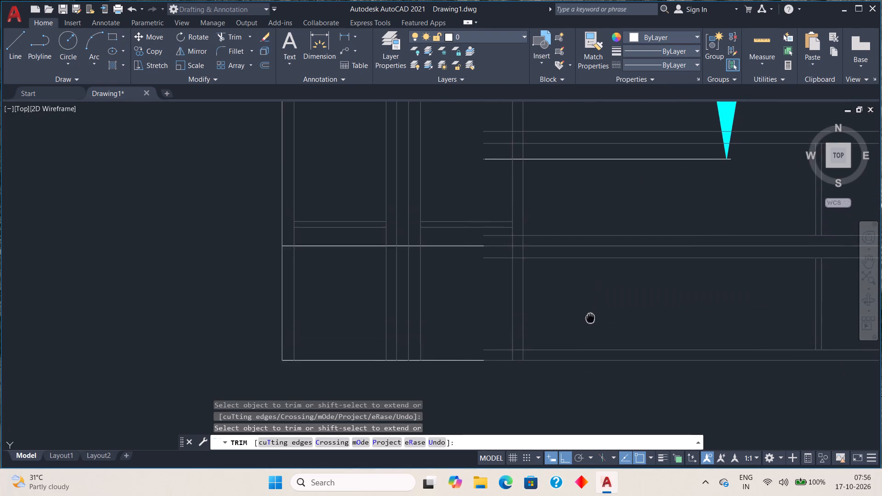
{"action": "middle_click_drag", "start_coordinate": [590, 321], "coordinate": [588, 332]}
{"action": "scroll", "coordinate": [579, 316], "scroll_direction": "down", "scroll_amount": 1}
{"action": "middle_click_drag", "start_coordinate": [566, 267], "coordinate": [566, 268]}
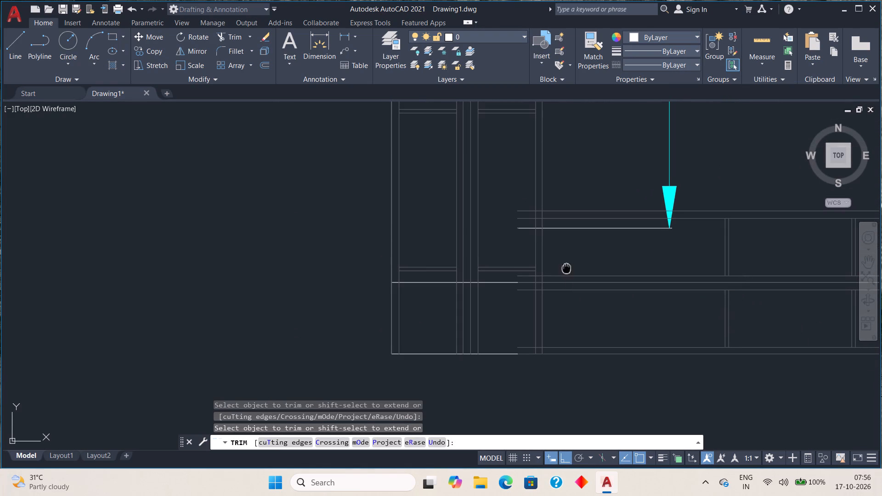
{"action": "middle_click_drag", "start_coordinate": [566, 268], "coordinate": [546, 330]}
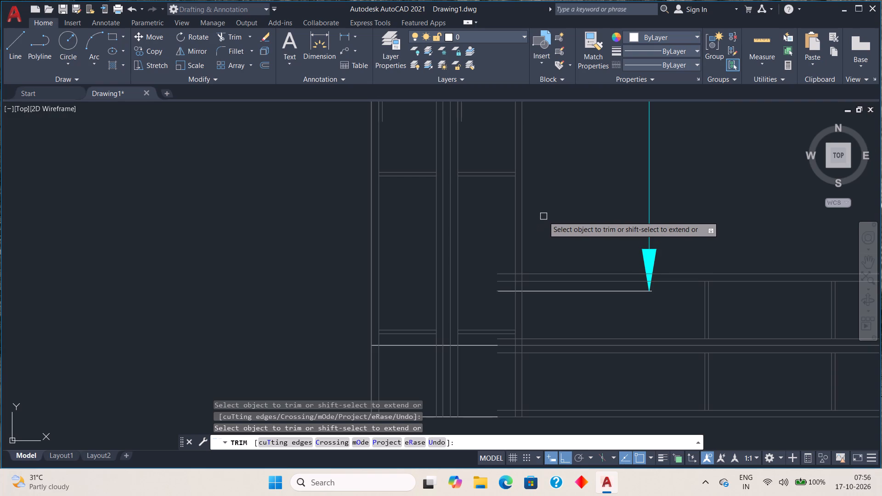
{"action": "middle_click_drag", "start_coordinate": [541, 220], "coordinate": [509, 366]}
{"action": "middle_click_drag", "start_coordinate": [513, 251], "coordinate": [512, 257]}
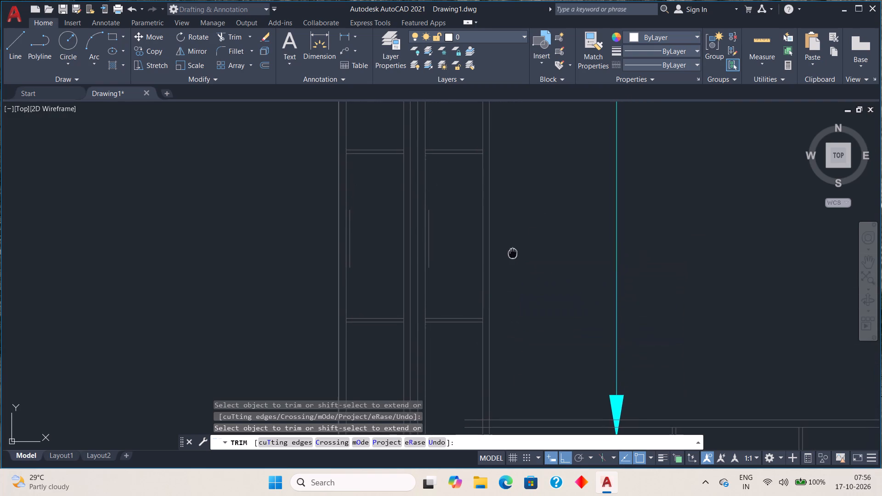
{"action": "middle_click_drag", "start_coordinate": [512, 257], "coordinate": [502, 375]}
{"action": "scroll", "coordinate": [501, 304], "scroll_direction": "down", "scroll_amount": 1}
{"action": "middle_click_drag", "start_coordinate": [497, 260], "coordinate": [475, 400]}
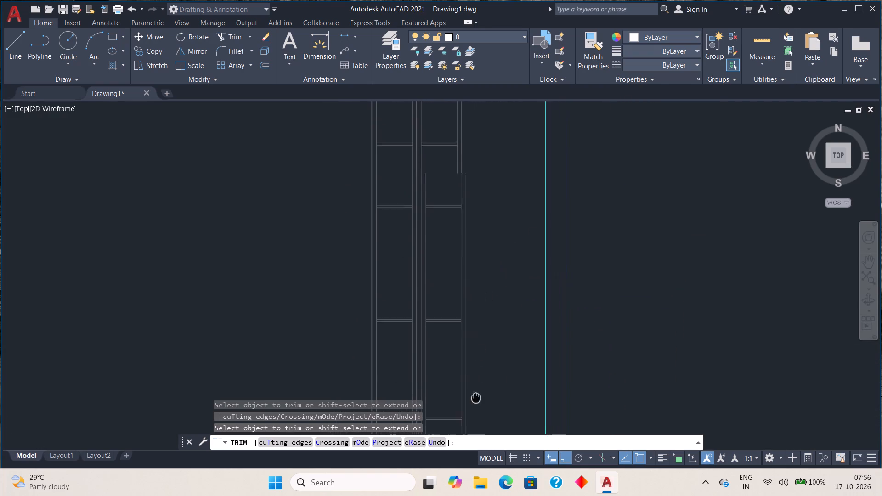
{"action": "middle_click_drag", "start_coordinate": [475, 400], "coordinate": [478, 450]}
{"action": "middle_click_drag", "start_coordinate": [488, 290], "coordinate": [486, 344]}
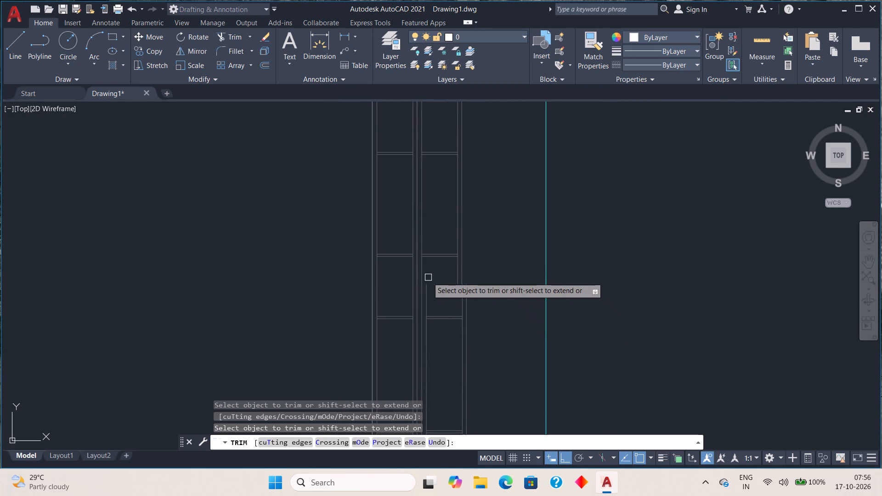
{"action": "scroll", "coordinate": [427, 277], "scroll_direction": "up", "scroll_amount": 3}
{"action": "scroll", "coordinate": [427, 276], "scroll_direction": "down", "scroll_amount": 5}
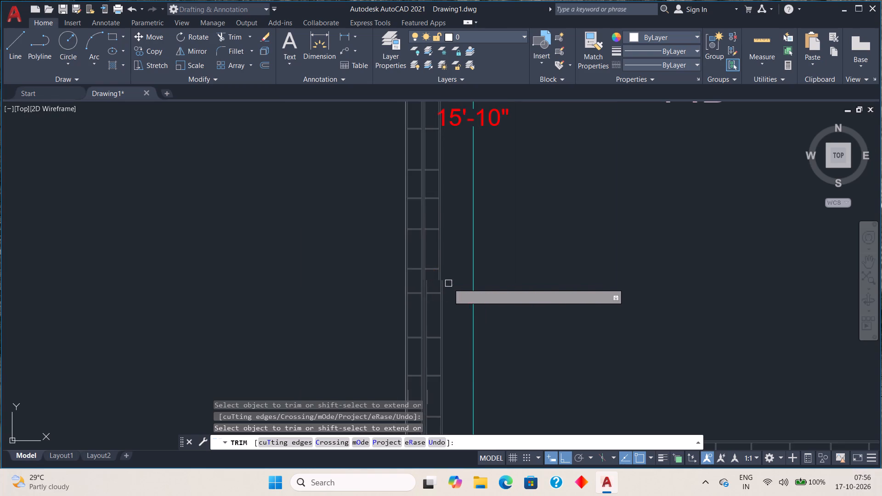
{"action": "scroll", "coordinate": [451, 284], "scroll_direction": "down", "scroll_amount": 1}
{"action": "key", "text": "Escape"}
{"action": "key", "text": "Escape"}
{"action": "key", "text": "Escape"}
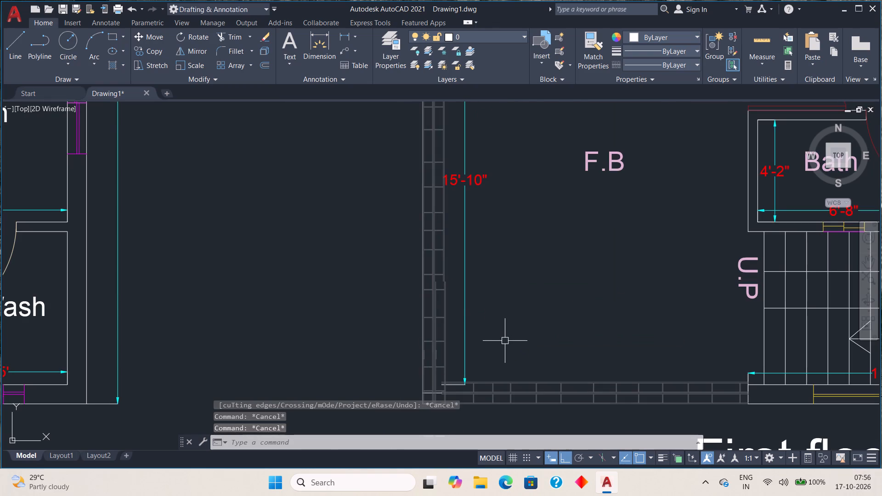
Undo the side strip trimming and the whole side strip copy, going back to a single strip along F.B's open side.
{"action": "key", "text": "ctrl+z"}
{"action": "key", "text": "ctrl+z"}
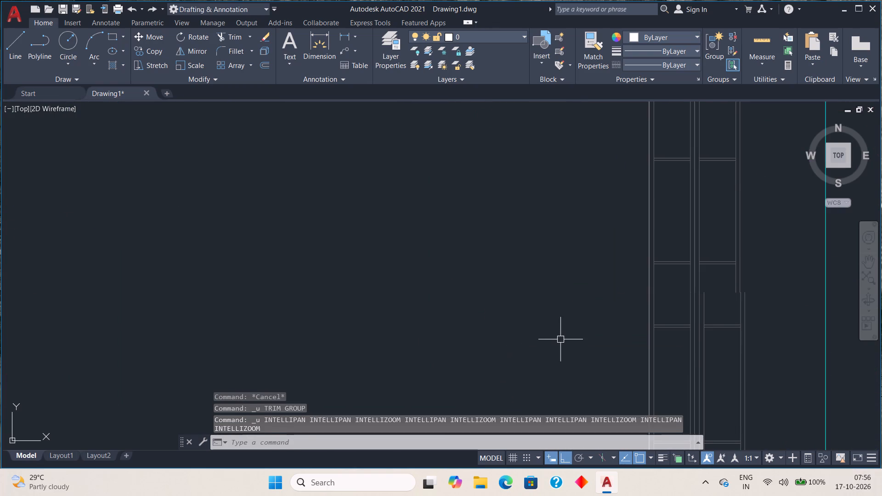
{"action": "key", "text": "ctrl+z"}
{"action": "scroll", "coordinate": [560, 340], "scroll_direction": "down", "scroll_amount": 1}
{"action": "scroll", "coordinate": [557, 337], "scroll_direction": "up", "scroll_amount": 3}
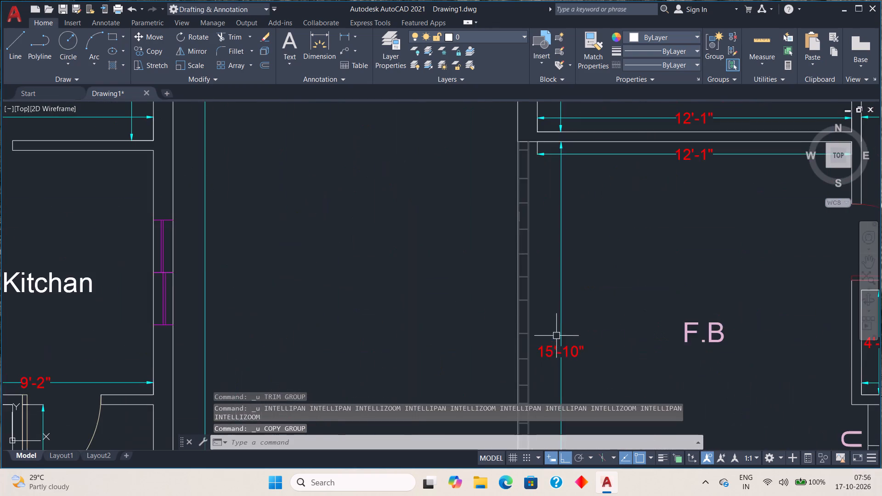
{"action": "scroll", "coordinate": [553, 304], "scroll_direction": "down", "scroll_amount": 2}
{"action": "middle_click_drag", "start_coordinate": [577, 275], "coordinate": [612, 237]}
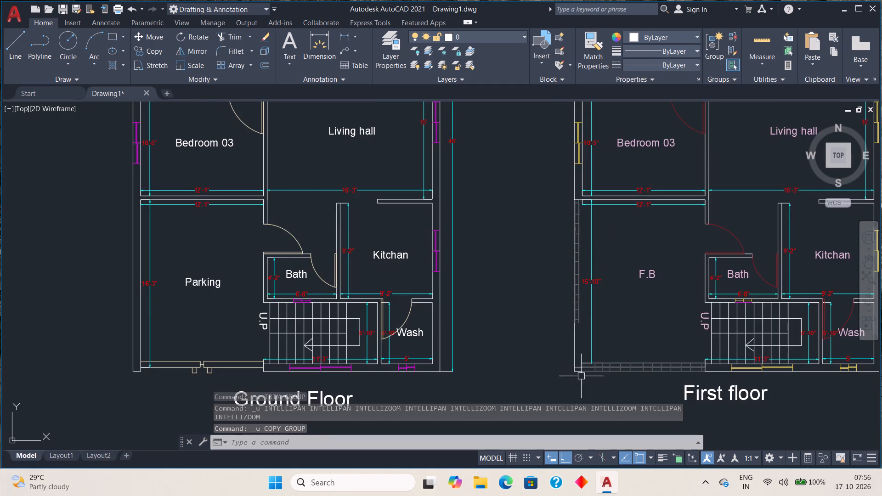
Delete the two short horizontal wall lines closing the outer wall at F.B's front corner.
{"action": "scroll", "coordinate": [583, 368], "scroll_direction": "up", "scroll_amount": 6}
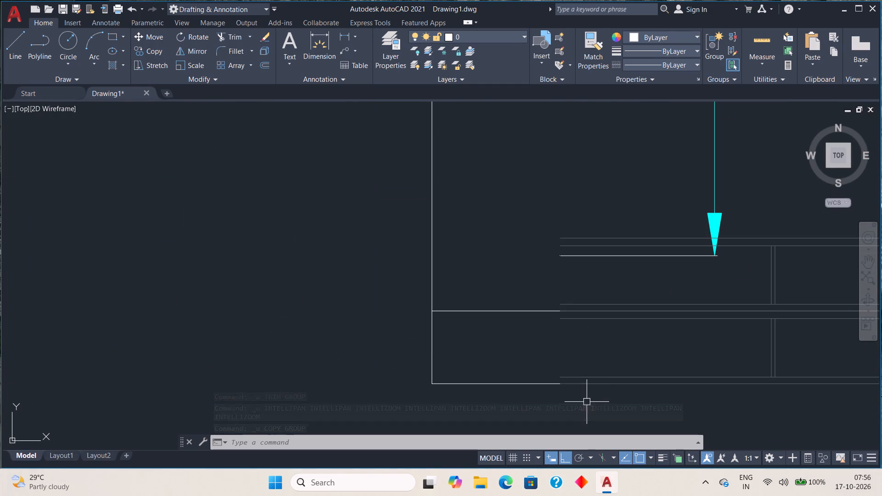
{"action": "scroll", "coordinate": [552, 328], "scroll_direction": "down", "scroll_amount": 3}
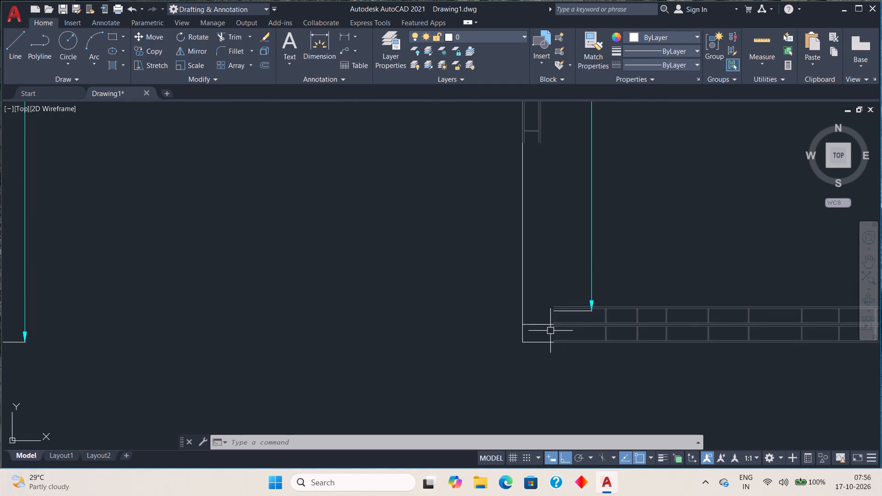
{"action": "scroll", "coordinate": [550, 331], "scroll_direction": "up", "scroll_amount": 4}
{"action": "left_click", "coordinate": [537, 293]}
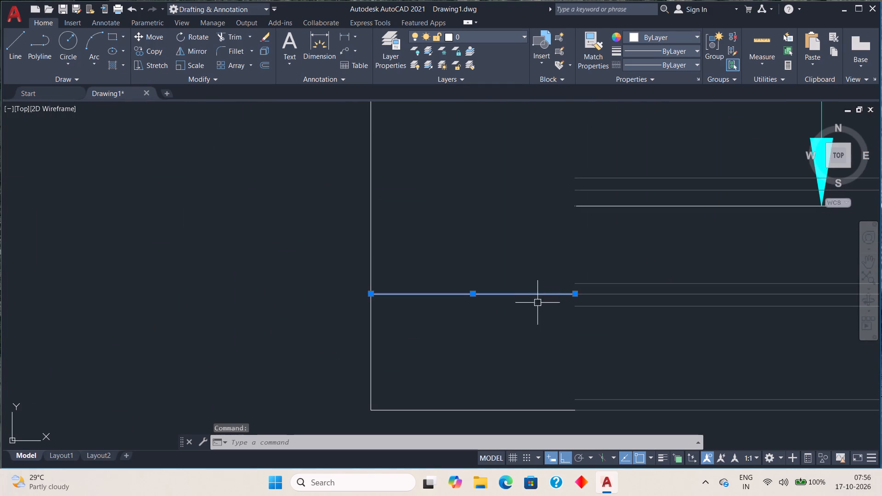
{"action": "left_click", "coordinate": [520, 411]}
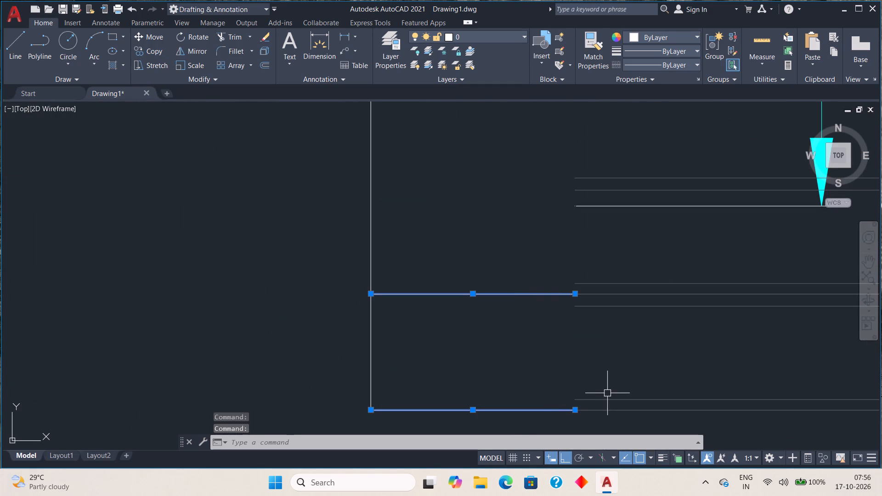
{"action": "key", "text": "Delete"}
Copy the whole grey side strip along F.B's open side 5" inward, using its outer end at the wall corner as base point.
{"action": "scroll", "coordinate": [609, 387], "scroll_direction": "down", "scroll_amount": 3}
{"action": "scroll", "coordinate": [592, 300], "scroll_direction": "down", "scroll_amount": 1}
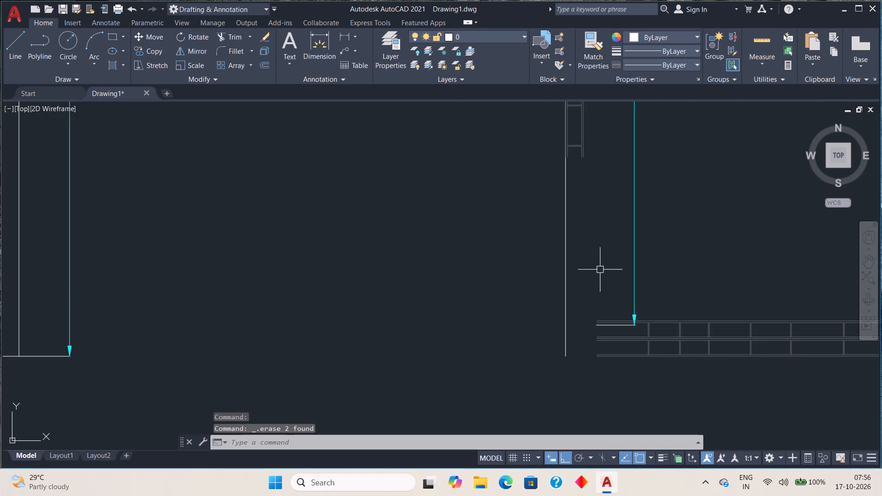
{"action": "middle_click_drag", "start_coordinate": [603, 210], "coordinate": [514, 397]}
{"action": "middle_click_drag", "start_coordinate": [514, 294], "coordinate": [522, 464]}
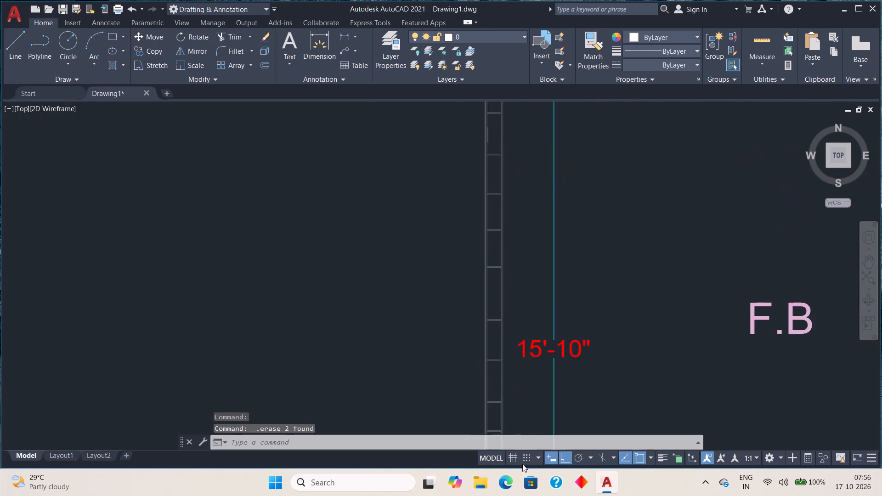
{"action": "scroll", "coordinate": [522, 456], "scroll_direction": "down", "scroll_amount": 2}
{"action": "scroll", "coordinate": [500, 171], "scroll_direction": "up", "scroll_amount": 3}
{"action": "middle_click_drag", "start_coordinate": [502, 158], "coordinate": [472, 289]}
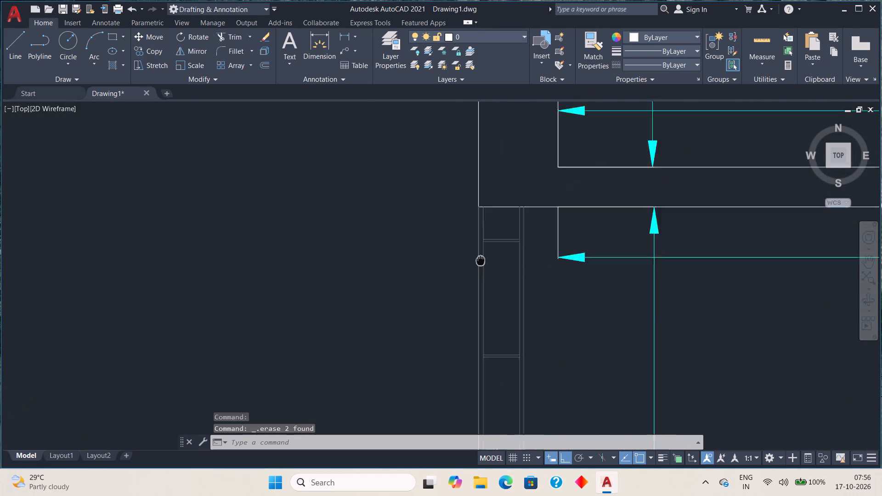
{"action": "middle_click_drag", "start_coordinate": [472, 289], "coordinate": [451, 349]}
{"action": "left_click", "coordinate": [412, 306]}
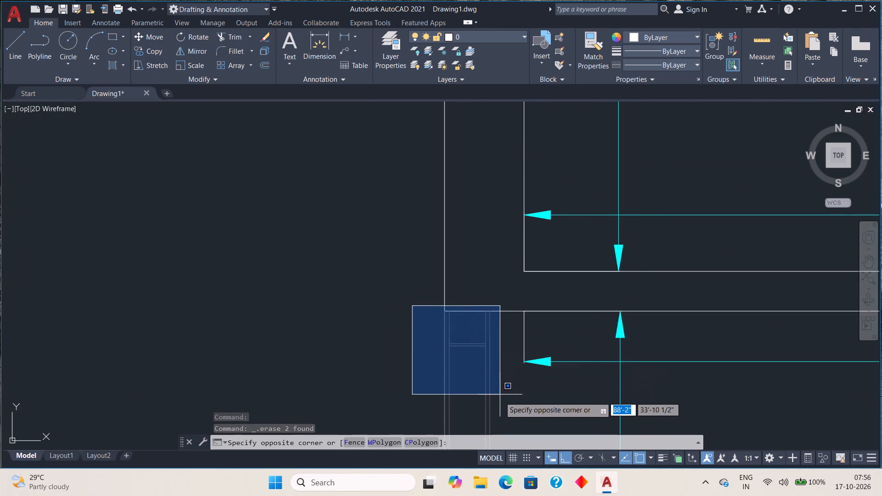
{"action": "scroll", "coordinate": [496, 412], "scroll_direction": "down", "scroll_amount": 3}
{"action": "middle_click_drag", "start_coordinate": [494, 419], "coordinate": [567, 132]}
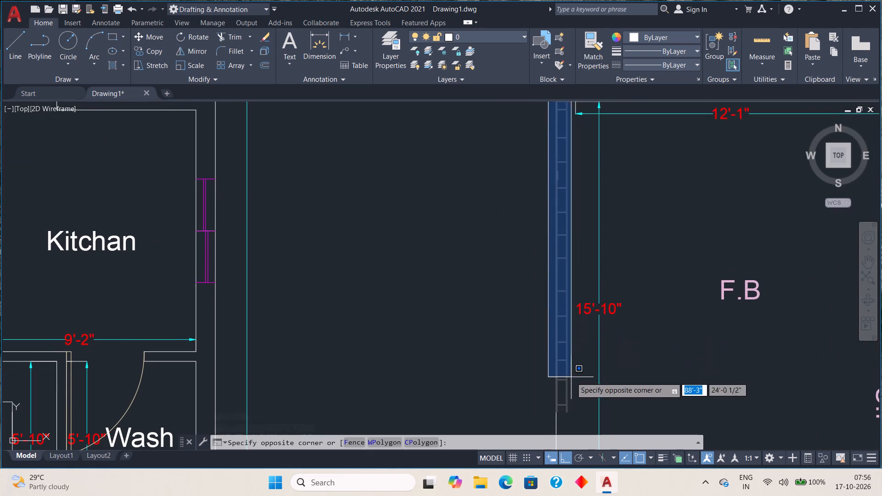
{"action": "left_click", "coordinate": [572, 417]}
{"action": "scroll", "coordinate": [580, 265], "scroll_direction": "down", "scroll_amount": 1}
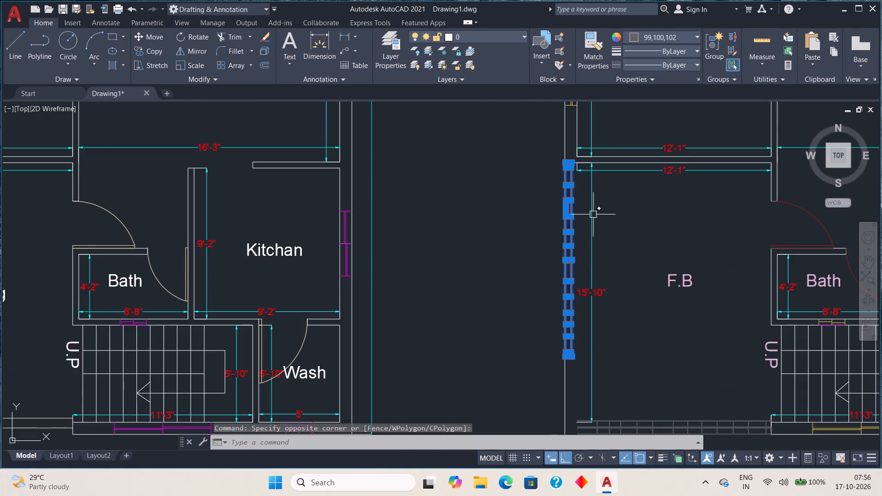
{"action": "middle_click_drag", "start_coordinate": [593, 214], "coordinate": [582, 243]}
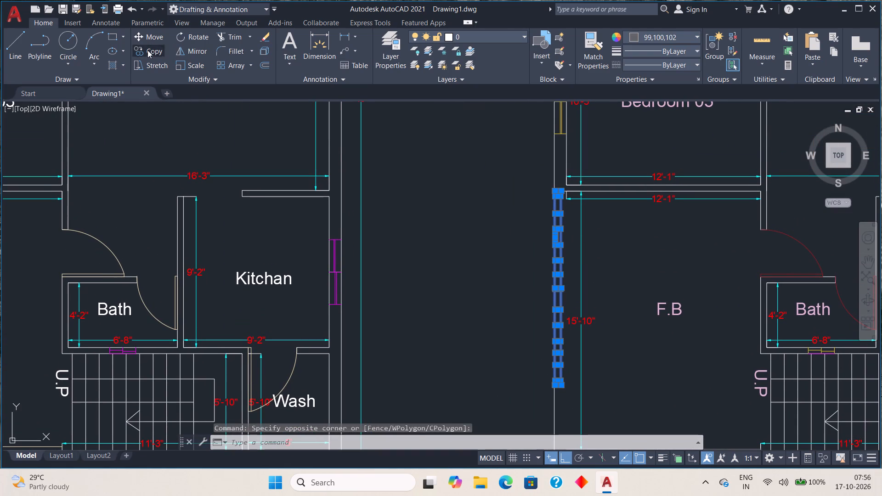
{"action": "left_click", "coordinate": [147, 50]}
{"action": "scroll", "coordinate": [547, 192], "scroll_direction": "up", "scroll_amount": 4}
{"action": "middle_click_drag", "start_coordinate": [567, 189], "coordinate": [452, 279]}
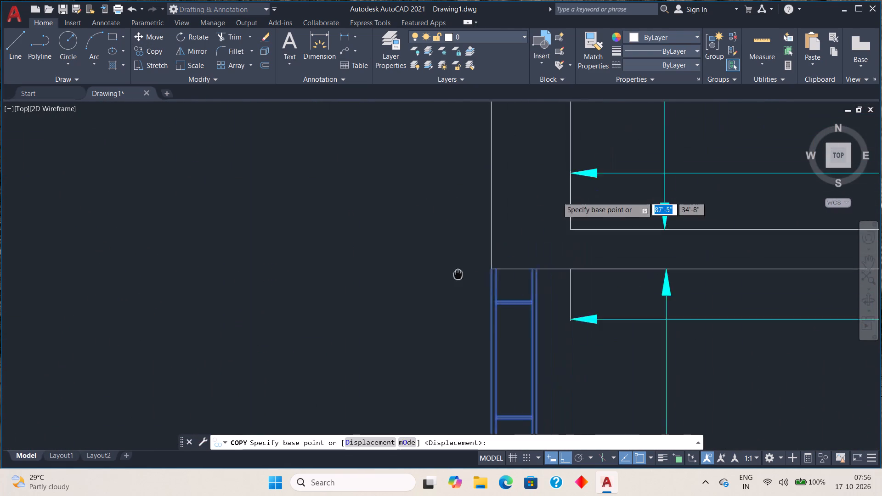
{"action": "middle_click_drag", "start_coordinate": [452, 279], "coordinate": [424, 310]}
{"action": "scroll", "coordinate": [436, 310], "scroll_direction": "up", "scroll_amount": 3}
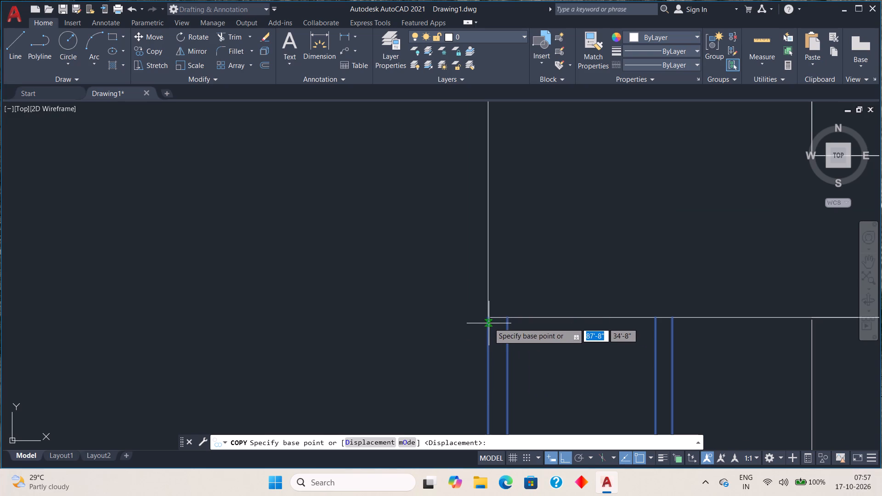
{"action": "left_click", "coordinate": [488, 321]}
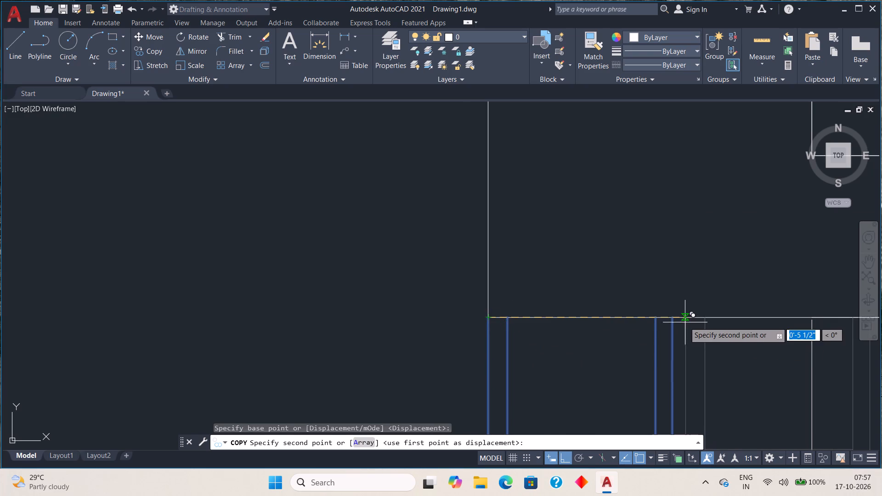
{"action": "left_click", "coordinate": [674, 321]}
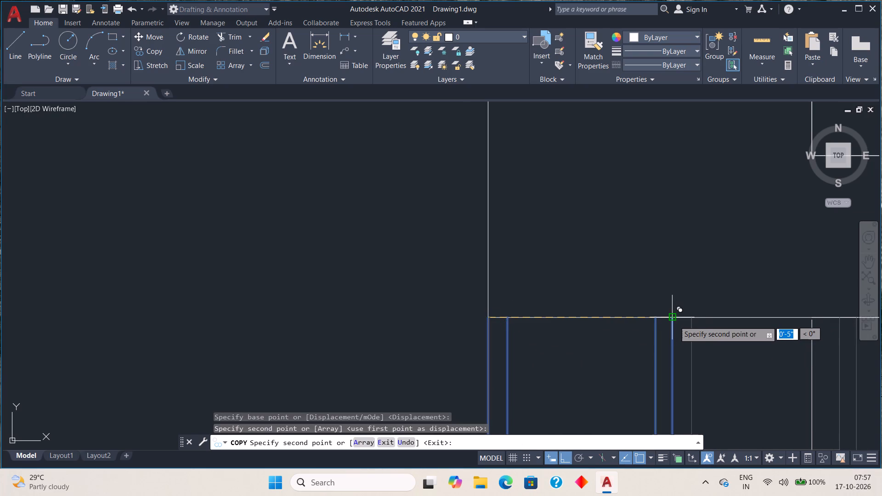
Place another strip copy at the lower end of the original side strip, snapped to its inner line's endpoint about 12' down.
{"action": "scroll", "coordinate": [662, 364], "scroll_direction": "down", "scroll_amount": 1}
{"action": "middle_click_drag", "start_coordinate": [655, 381], "coordinate": [645, 162]}
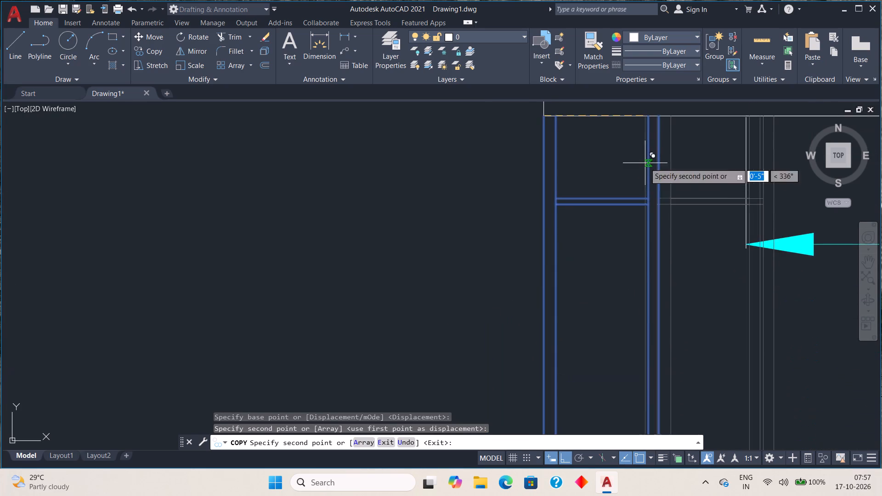
{"action": "scroll", "coordinate": [646, 220], "scroll_direction": "down", "scroll_amount": 2}
{"action": "middle_click_drag", "start_coordinate": [632, 366], "coordinate": [656, 83]}
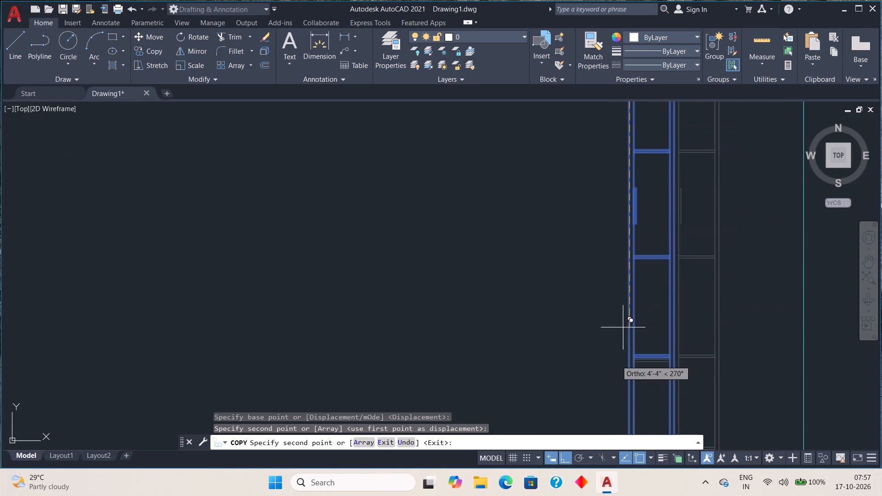
{"action": "middle_click_drag", "start_coordinate": [616, 369], "coordinate": [625, 86]}
{"action": "middle_click_drag", "start_coordinate": [673, 355], "coordinate": [694, 110]}
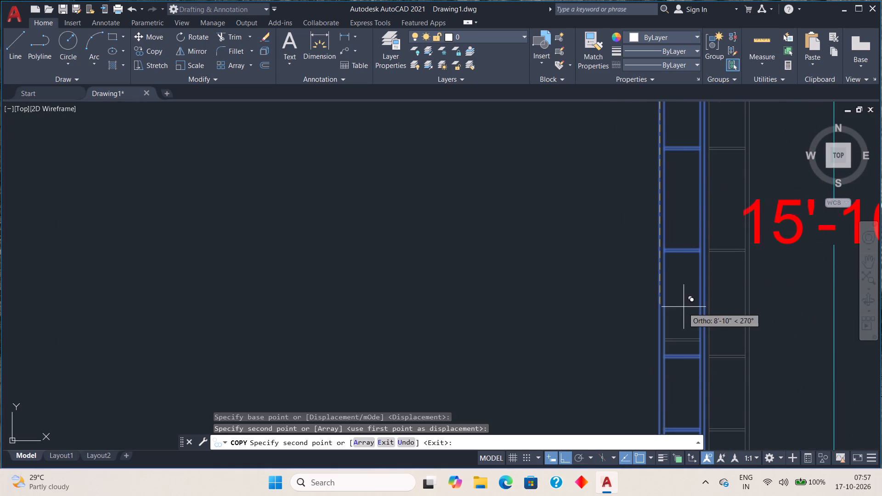
{"action": "scroll", "coordinate": [683, 310], "scroll_direction": "down", "scroll_amount": 1}
{"action": "middle_click_drag", "start_coordinate": [679, 346], "coordinate": [614, 198]}
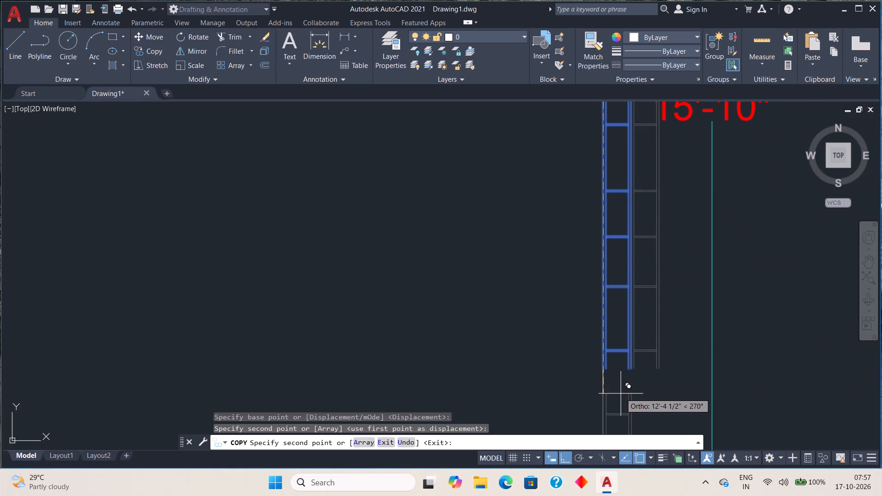
{"action": "scroll", "coordinate": [621, 394], "scroll_direction": "up", "scroll_amount": 4}
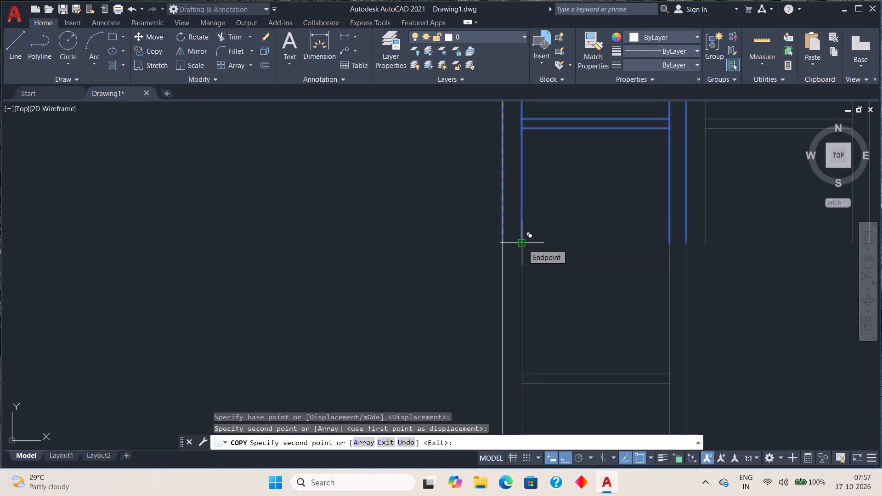
{"action": "left_click", "coordinate": [523, 244]}
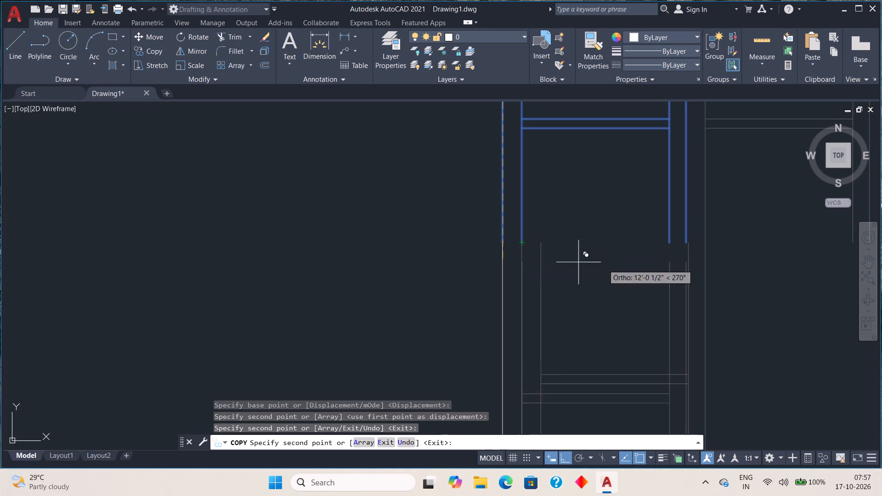
Place one more strip copy at the lower end of the inner strip's far line, and finish copying.
{"action": "scroll", "coordinate": [626, 289], "scroll_direction": "down", "scroll_amount": 2}
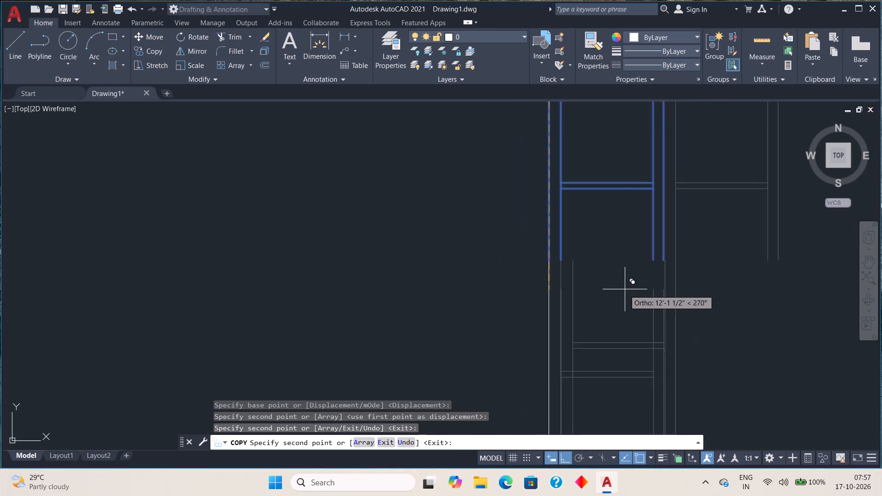
{"action": "scroll", "coordinate": [624, 290], "scroll_direction": "down", "scroll_amount": 1}
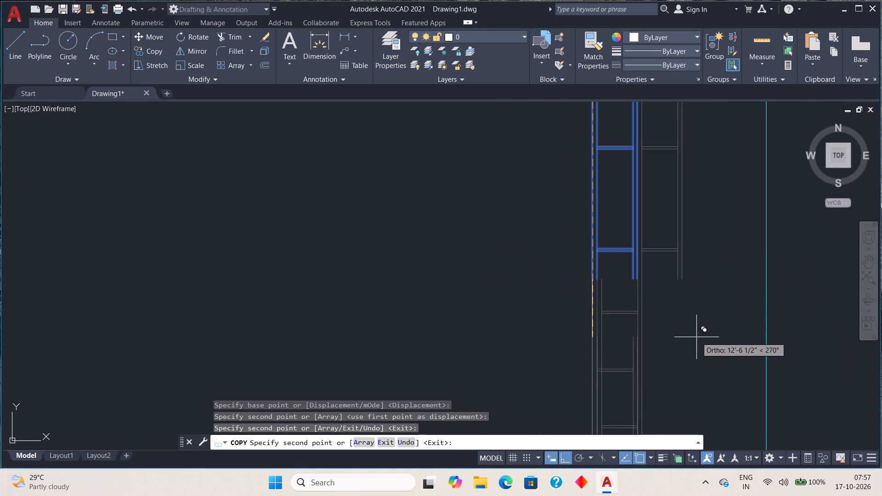
{"action": "scroll", "coordinate": [696, 333], "scroll_direction": "up", "scroll_amount": 3}
{"action": "scroll", "coordinate": [694, 333], "scroll_direction": "down", "scroll_amount": 1}
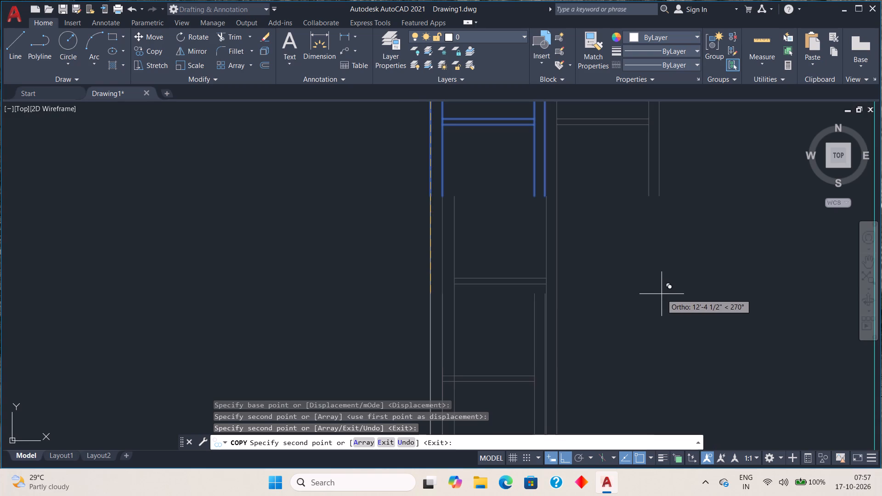
{"action": "middle_click_drag", "start_coordinate": [661, 293], "coordinate": [639, 401]}
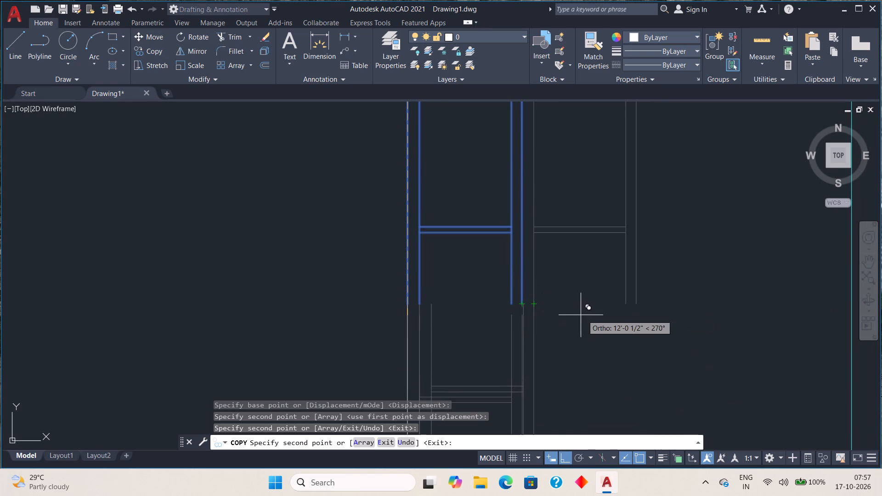
{"action": "left_click", "coordinate": [638, 304]}
{"action": "scroll", "coordinate": [643, 346], "scroll_direction": "down", "scroll_amount": 2}
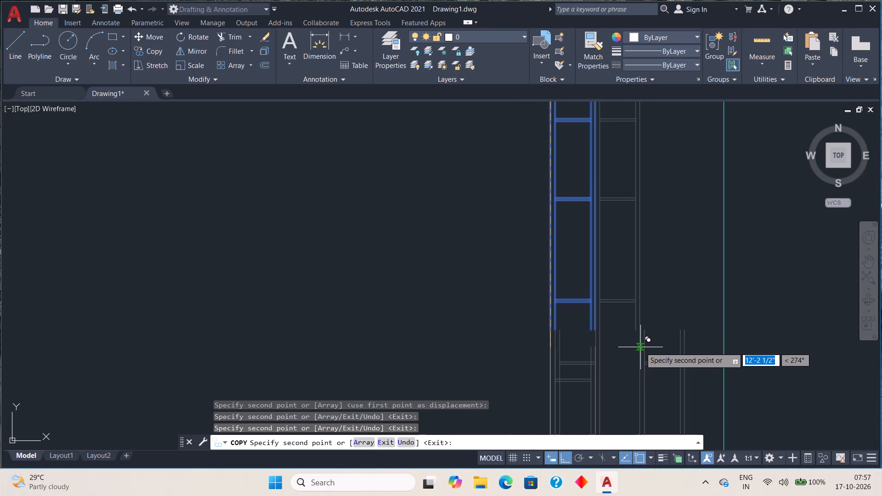
{"action": "key", "text": "Escape"}
Examine the copied side strips along F.B's open side, from the overrun past the front edge up to the Bedroom 03 wall.
{"action": "scroll", "coordinate": [640, 347], "scroll_direction": "down", "scroll_amount": 2}
{"action": "middle_click_drag", "start_coordinate": [637, 350], "coordinate": [634, 335]}
{"action": "scroll", "coordinate": [632, 331], "scroll_direction": "down", "scroll_amount": 1}
{"action": "scroll", "coordinate": [630, 330], "scroll_direction": "up", "scroll_amount": 5}
{"action": "scroll", "coordinate": [637, 330], "scroll_direction": "down", "scroll_amount": 2}
{"action": "scroll", "coordinate": [643, 369], "scroll_direction": "down", "scroll_amount": 1}
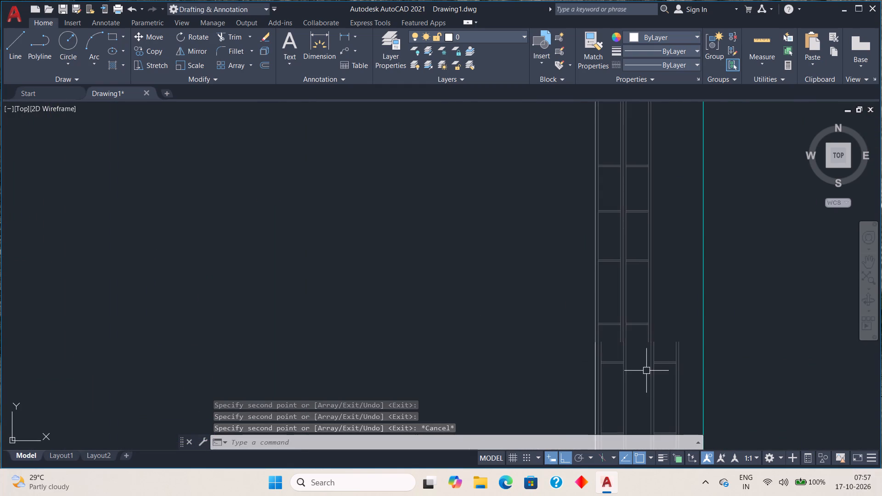
{"action": "middle_click_drag", "start_coordinate": [643, 366], "coordinate": [655, 143]}
{"action": "scroll", "coordinate": [654, 145], "scroll_direction": "down", "scroll_amount": 2}
{"action": "middle_click_drag", "start_coordinate": [643, 261], "coordinate": [649, 184]}
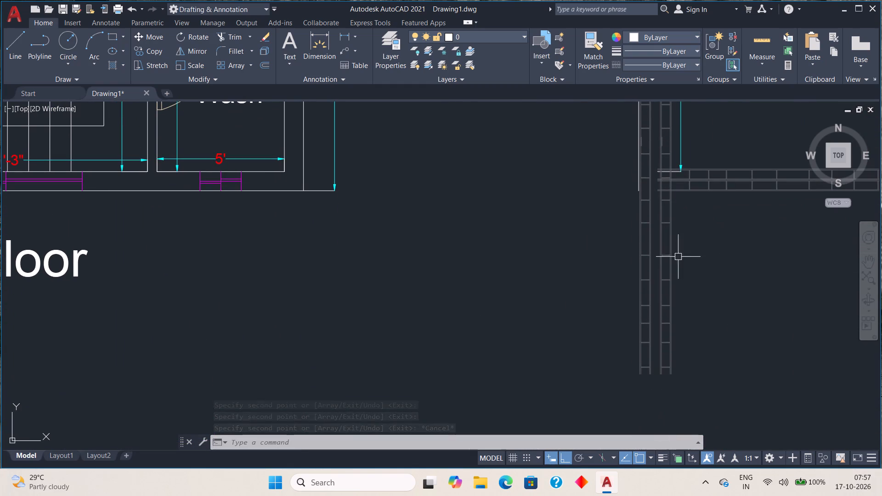
{"action": "middle_click_drag", "start_coordinate": [686, 218], "coordinate": [631, 345]}
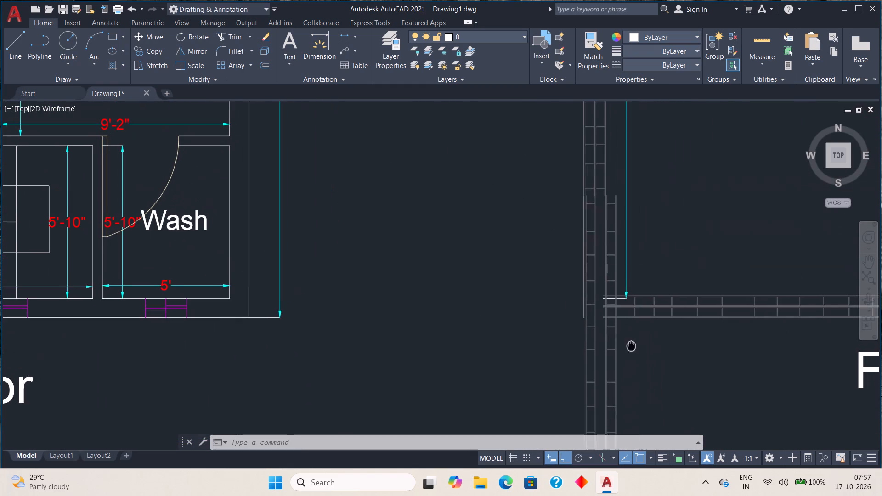
{"action": "middle_click_drag", "start_coordinate": [631, 345], "coordinate": [630, 345]}
{"action": "scroll", "coordinate": [601, 310], "scroll_direction": "up", "scroll_amount": 3}
{"action": "scroll", "coordinate": [601, 309], "scroll_direction": "down", "scroll_amount": 4}
{"action": "middle_click_drag", "start_coordinate": [628, 244], "coordinate": [577, 413]}
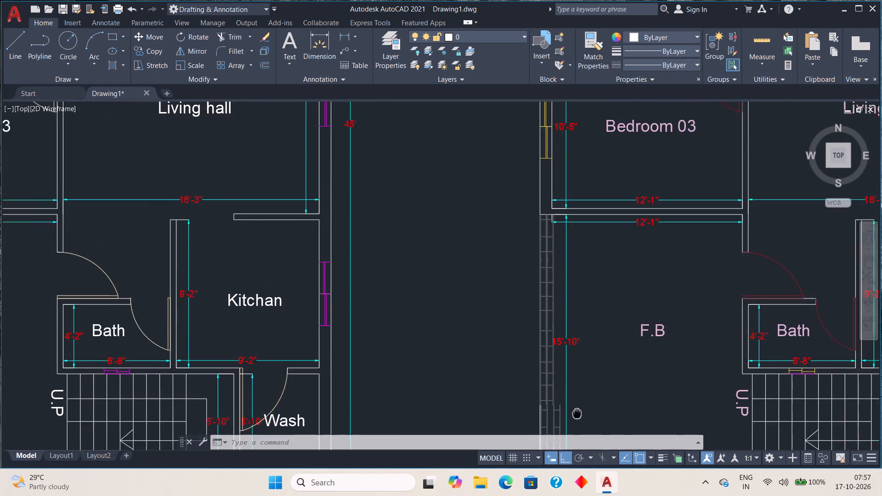
{"action": "middle_click_drag", "start_coordinate": [577, 413], "coordinate": [593, 316]}
{"action": "middle_click_drag", "start_coordinate": [579, 245], "coordinate": [579, 252]}
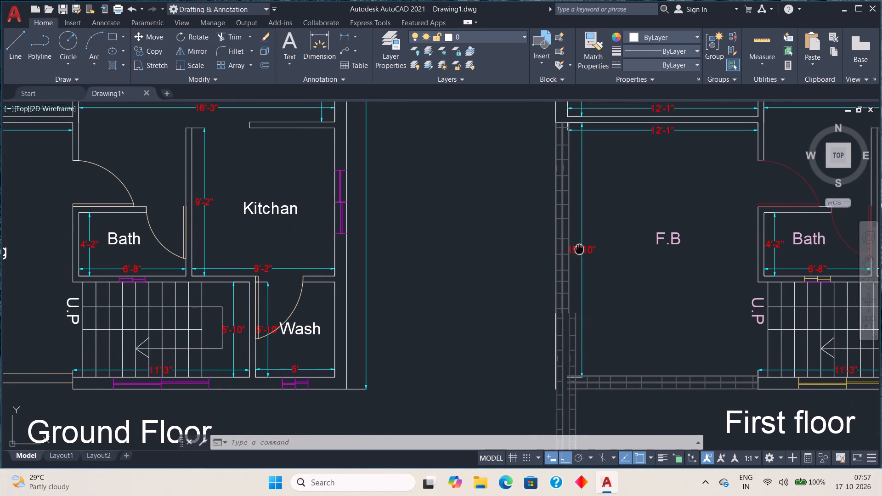
{"action": "middle_click_drag", "start_coordinate": [579, 252], "coordinate": [540, 361]}
{"action": "scroll", "coordinate": [522, 240], "scroll_direction": "up", "scroll_amount": 4}
{"action": "scroll", "coordinate": [525, 238], "scroll_direction": "down", "scroll_amount": 4}
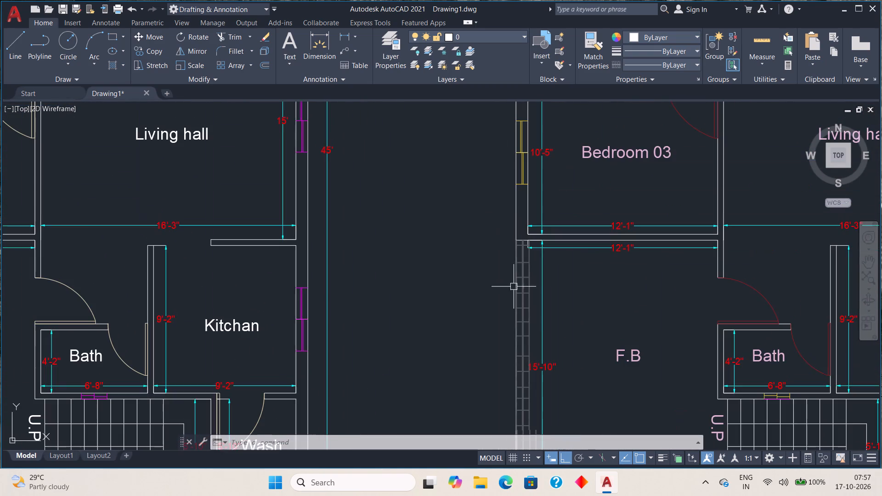
Delete the outer wall line running alongside the side strips on F.B's open side.
{"action": "middle_click_drag", "start_coordinate": [526, 331], "coordinate": [561, 163]}
{"action": "scroll", "coordinate": [554, 310], "scroll_direction": "up", "scroll_amount": 4}
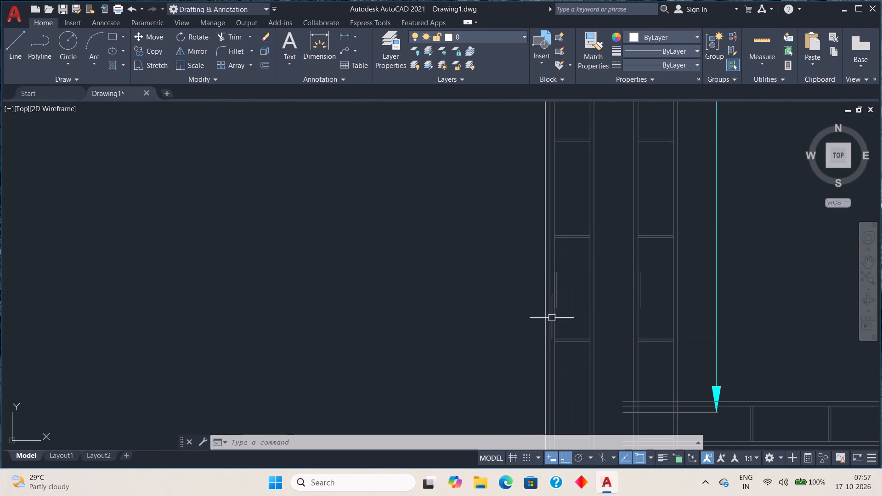
{"action": "left_click", "coordinate": [543, 334]}
{"action": "key", "text": "Delete"}
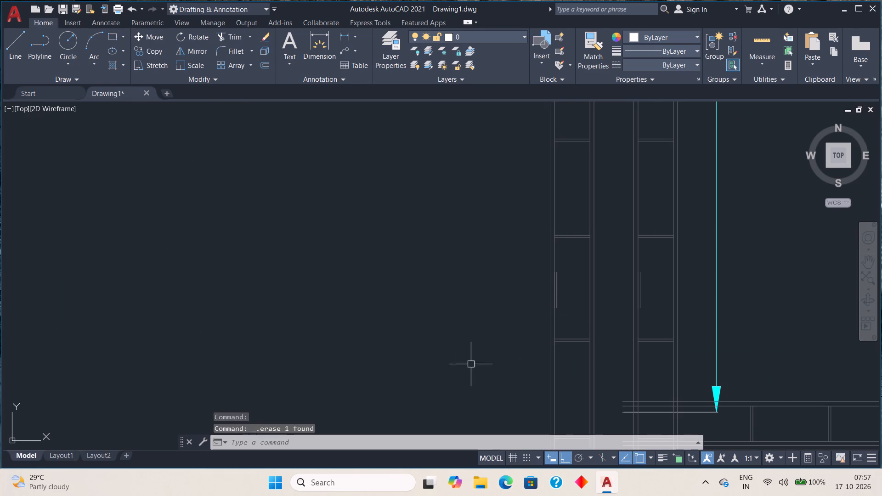
{"action": "scroll", "coordinate": [639, 349], "scroll_direction": "down", "scroll_amount": 5}
{"action": "scroll", "coordinate": [648, 306], "scroll_direction": "down", "scroll_amount": 2}
{"action": "middle_click_drag", "start_coordinate": [654, 254], "coordinate": [640, 295]}
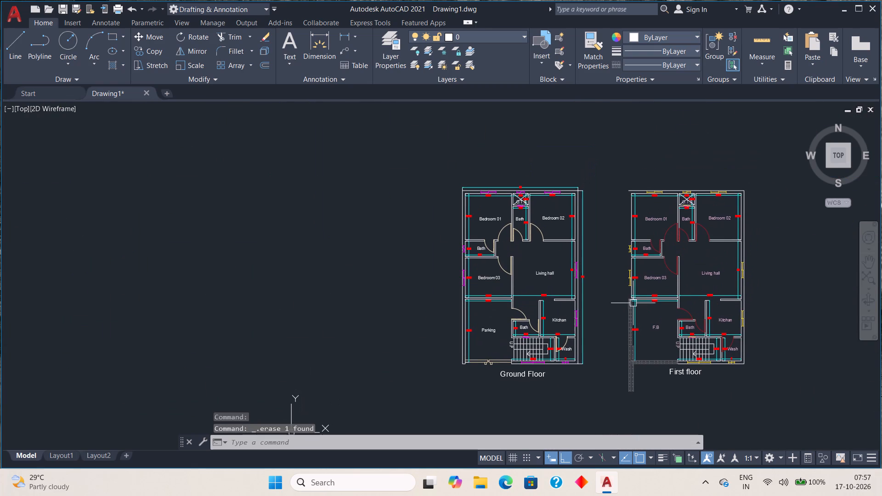
Undo the deletion of the outer wall line alongside F.B's open side.
{"action": "key", "text": "ctrl+z"}
{"action": "scroll", "coordinate": [598, 282], "scroll_direction": "down", "scroll_amount": 3}
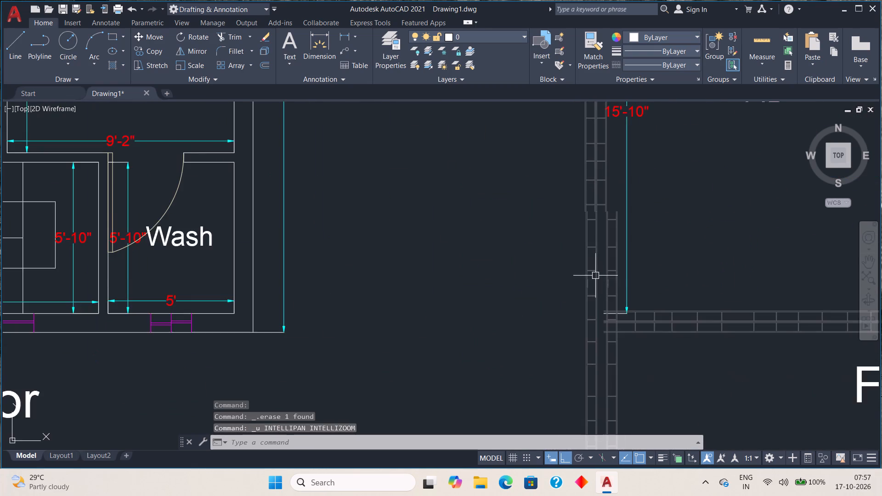
{"action": "scroll", "coordinate": [595, 251], "scroll_direction": "down", "scroll_amount": 2}
{"action": "key", "text": "ctrl+z"}
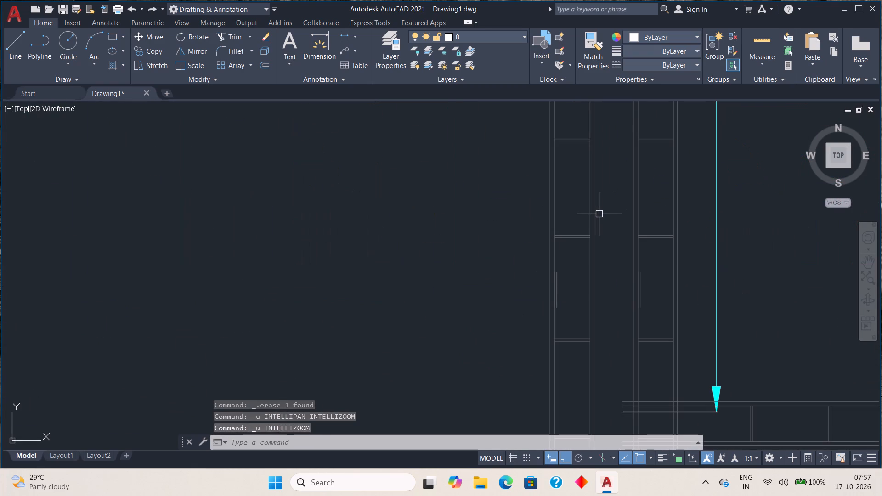
{"action": "key", "text": "ctrl+z"}
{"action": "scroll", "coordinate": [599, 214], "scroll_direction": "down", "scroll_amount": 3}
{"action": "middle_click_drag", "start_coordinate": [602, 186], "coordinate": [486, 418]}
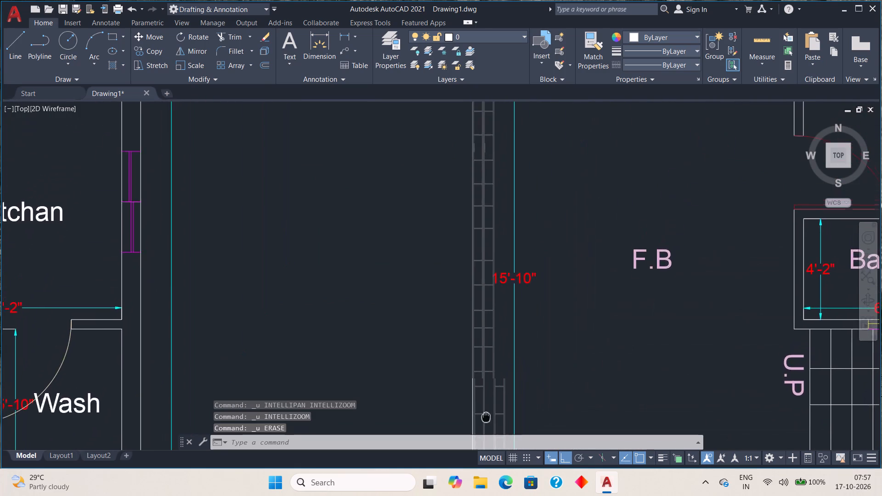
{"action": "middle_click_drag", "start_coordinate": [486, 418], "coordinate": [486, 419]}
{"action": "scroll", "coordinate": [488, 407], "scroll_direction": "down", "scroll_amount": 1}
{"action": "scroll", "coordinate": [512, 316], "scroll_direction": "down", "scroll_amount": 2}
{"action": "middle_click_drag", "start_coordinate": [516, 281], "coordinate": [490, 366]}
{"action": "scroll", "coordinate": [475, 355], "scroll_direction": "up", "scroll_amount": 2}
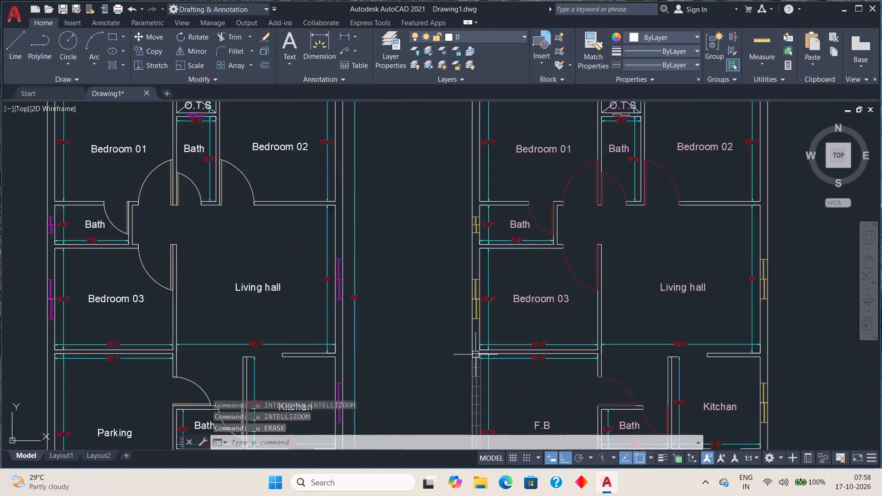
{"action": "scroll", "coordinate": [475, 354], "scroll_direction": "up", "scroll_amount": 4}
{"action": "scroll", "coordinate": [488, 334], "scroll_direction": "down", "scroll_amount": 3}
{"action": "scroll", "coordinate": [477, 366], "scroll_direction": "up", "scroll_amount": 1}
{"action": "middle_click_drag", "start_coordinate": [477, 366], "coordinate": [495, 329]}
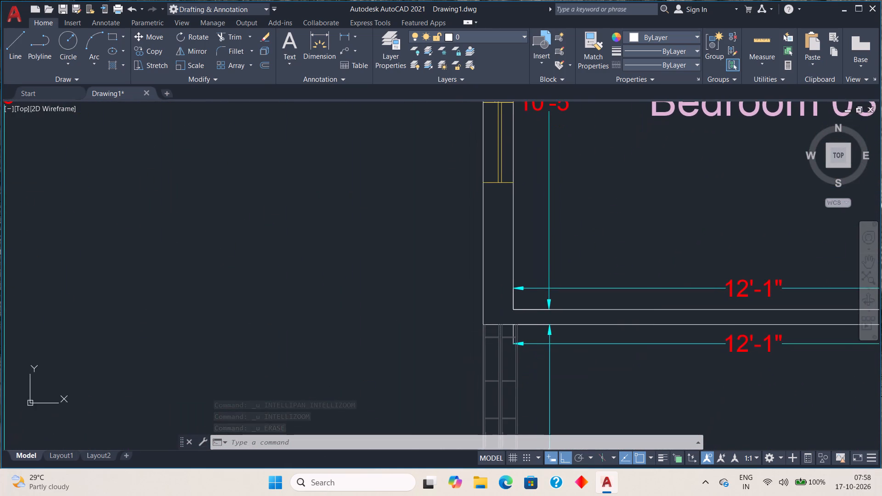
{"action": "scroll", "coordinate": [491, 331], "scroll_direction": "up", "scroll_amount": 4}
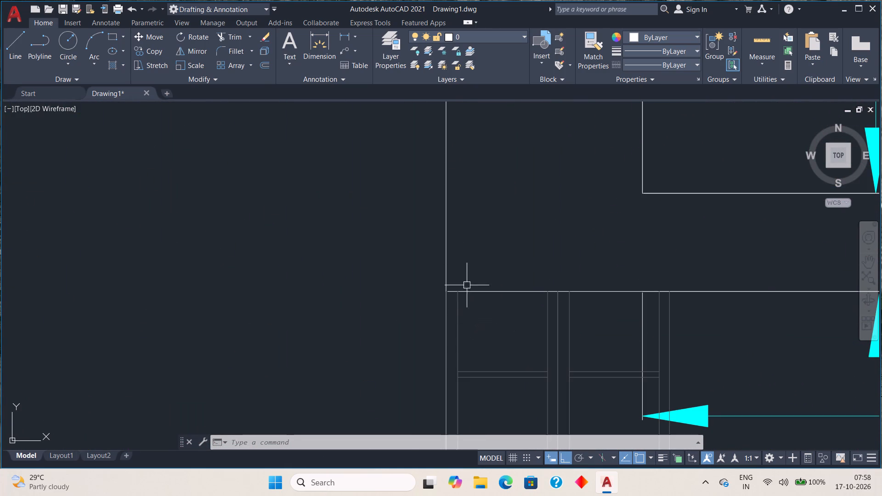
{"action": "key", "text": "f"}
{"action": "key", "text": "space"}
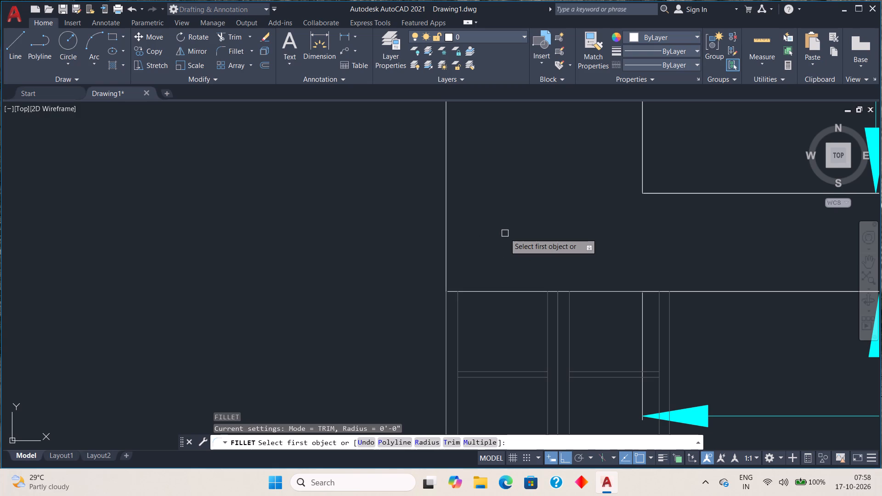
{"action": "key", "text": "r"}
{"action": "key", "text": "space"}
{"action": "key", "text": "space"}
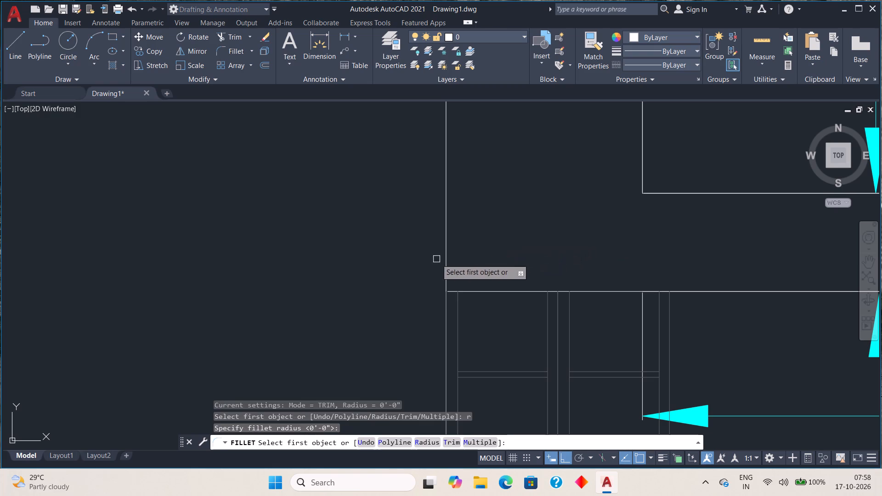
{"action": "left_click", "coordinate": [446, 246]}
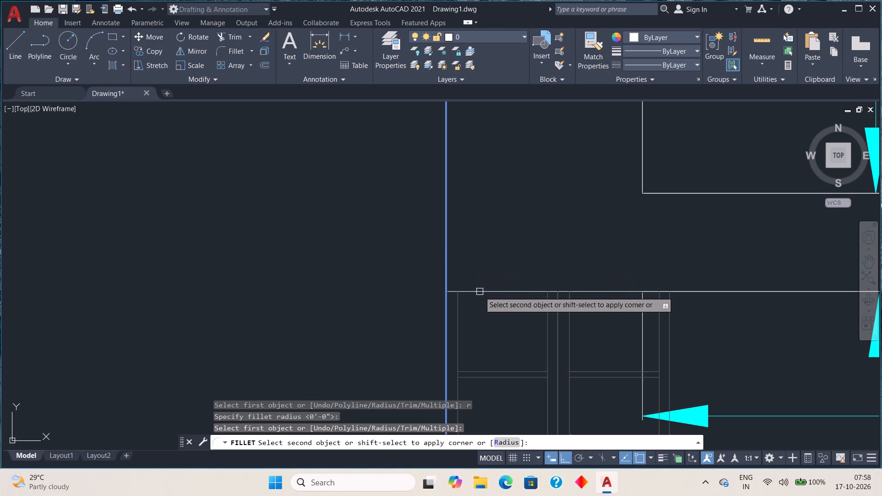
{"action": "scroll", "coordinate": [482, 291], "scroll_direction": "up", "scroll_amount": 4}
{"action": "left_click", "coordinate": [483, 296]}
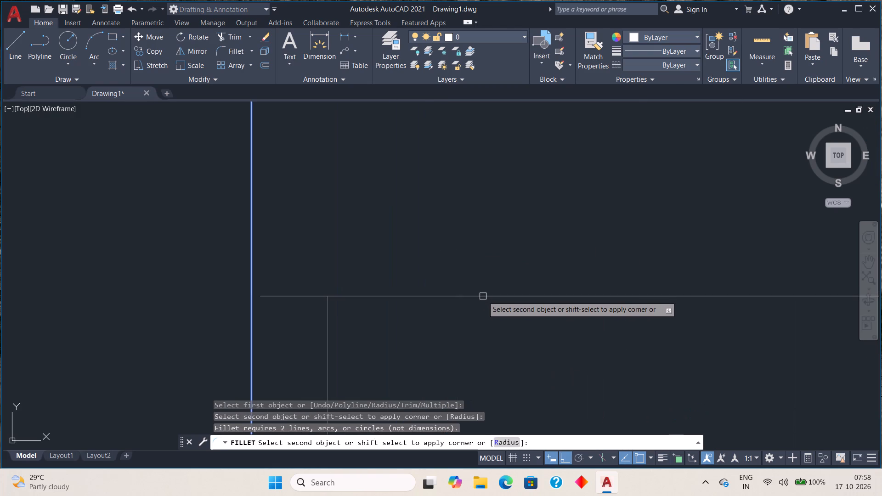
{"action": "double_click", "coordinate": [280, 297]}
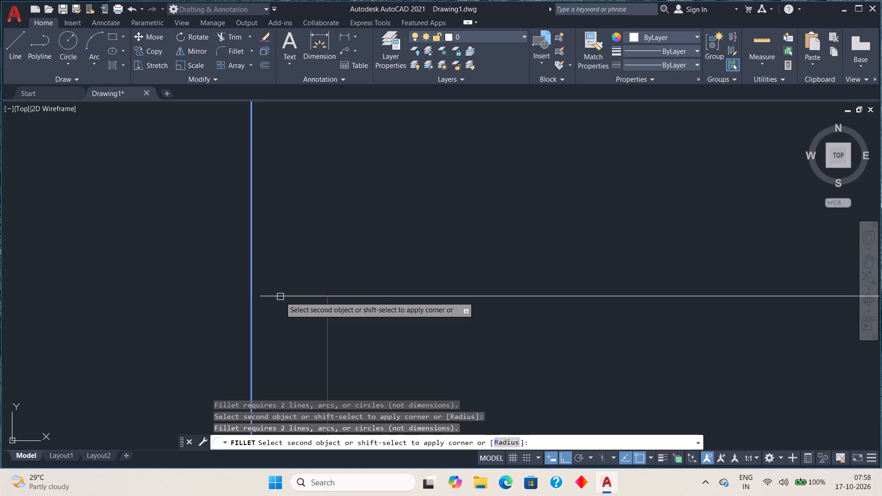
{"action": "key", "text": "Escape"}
Fillet the outer wall line with the lower line of the wall between Bedroom 03 and F.B, using radius 0.
{"action": "type", "text": "f"}
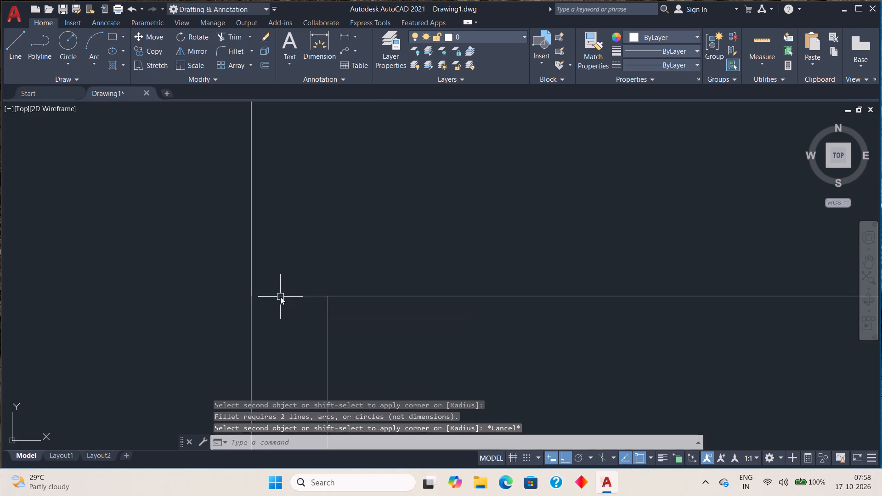
{"action": "key", "text": "space"}
{"action": "key", "text": "r"}
{"action": "key", "text": "space"}
{"action": "key", "text": "space"}
{"action": "left_click", "coordinate": [285, 296]}
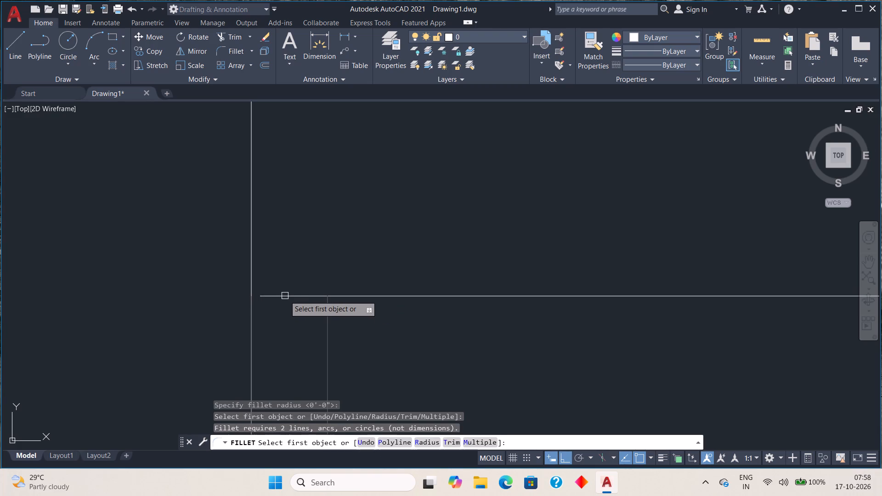
{"action": "left_click", "coordinate": [252, 254]}
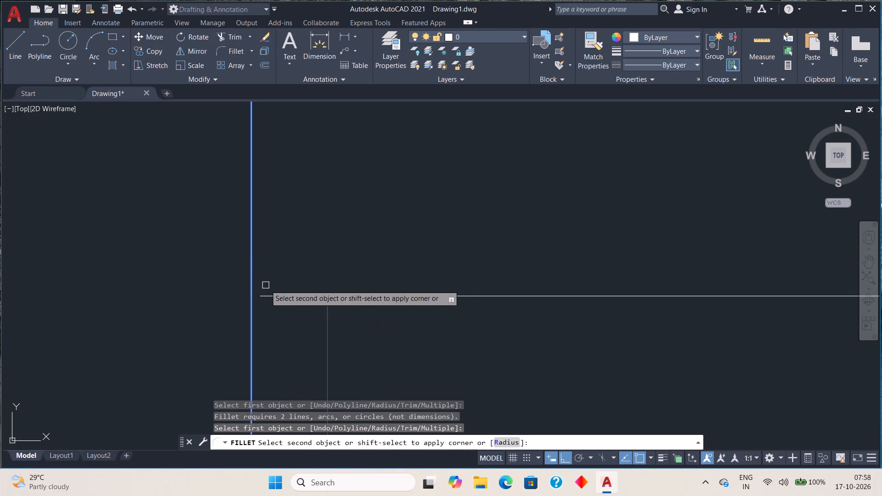
{"action": "left_click", "coordinate": [281, 295]}
{"action": "scroll", "coordinate": [382, 287], "scroll_direction": "down", "scroll_amount": 4}
{"action": "scroll", "coordinate": [464, 287], "scroll_direction": "down", "scroll_amount": 3}
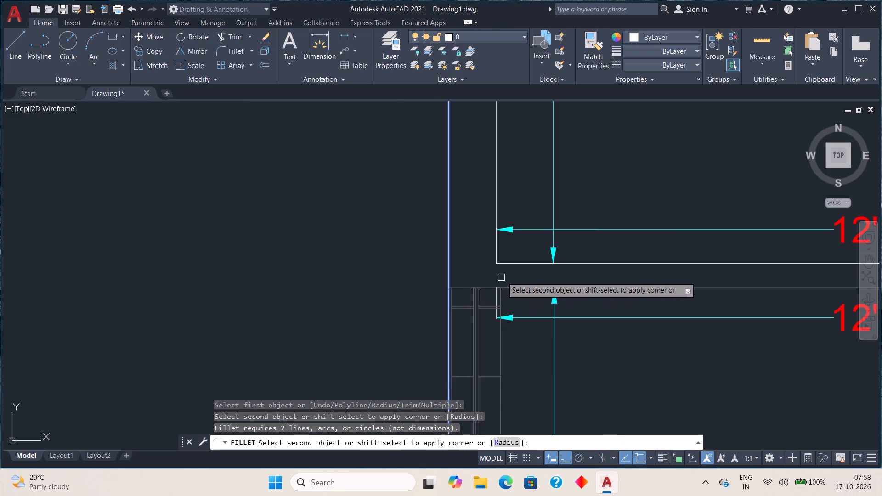
{"action": "middle_click_drag", "start_coordinate": [503, 279], "coordinate": [392, 328]}
{"action": "left_click", "coordinate": [546, 336]}
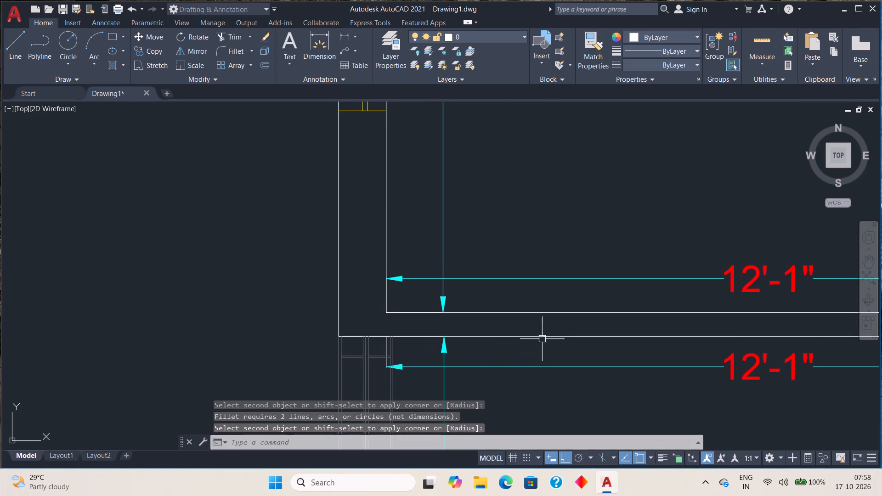
{"action": "key", "text": "Escape"}
Examine the side strips along F.B's open side, from the Bedroom 03 wall down to where the lower copies meet the upper strips.
{"action": "scroll", "coordinate": [462, 359], "scroll_direction": "down", "scroll_amount": 3}
{"action": "middle_click_drag", "start_coordinate": [460, 366], "coordinate": [444, 196]}
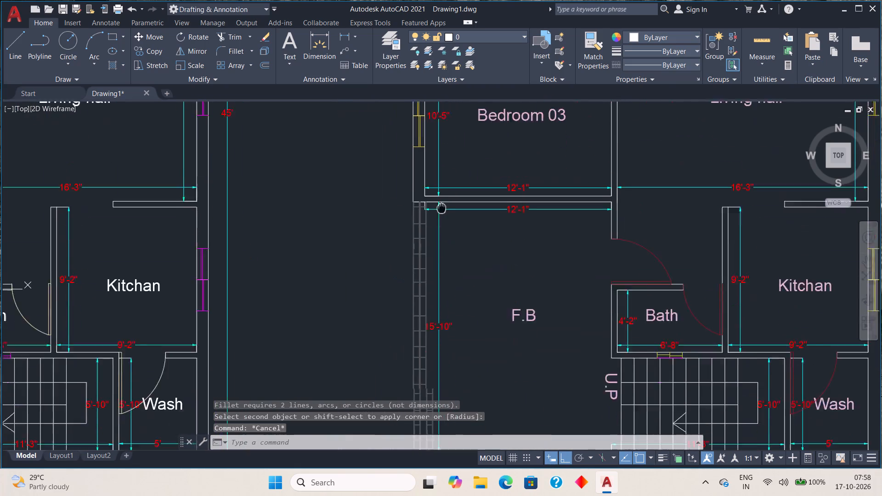
{"action": "middle_click_drag", "start_coordinate": [444, 196], "coordinate": [447, 180]}
{"action": "scroll", "coordinate": [425, 315], "scroll_direction": "down", "scroll_amount": 1}
{"action": "middle_click_drag", "start_coordinate": [426, 332], "coordinate": [447, 201]}
{"action": "middle_click_drag", "start_coordinate": [451, 218], "coordinate": [430, 295]}
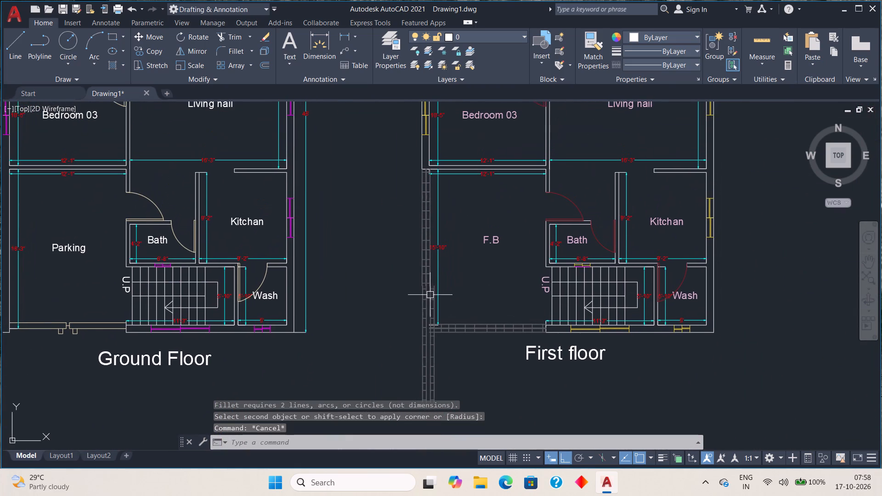
{"action": "middle_click_drag", "start_coordinate": [465, 207], "coordinate": [465, 269]}
{"action": "scroll", "coordinate": [450, 253], "scroll_direction": "up", "scroll_amount": 3}
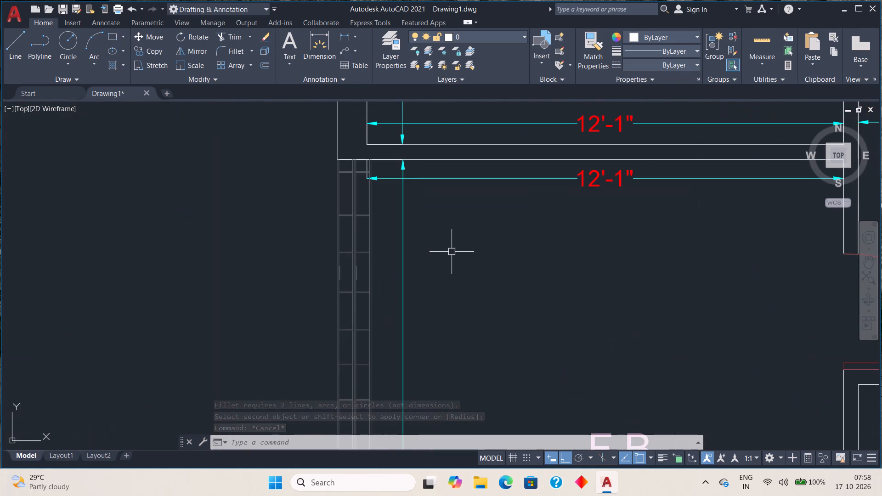
{"action": "middle_click_drag", "start_coordinate": [401, 217], "coordinate": [422, 238]}
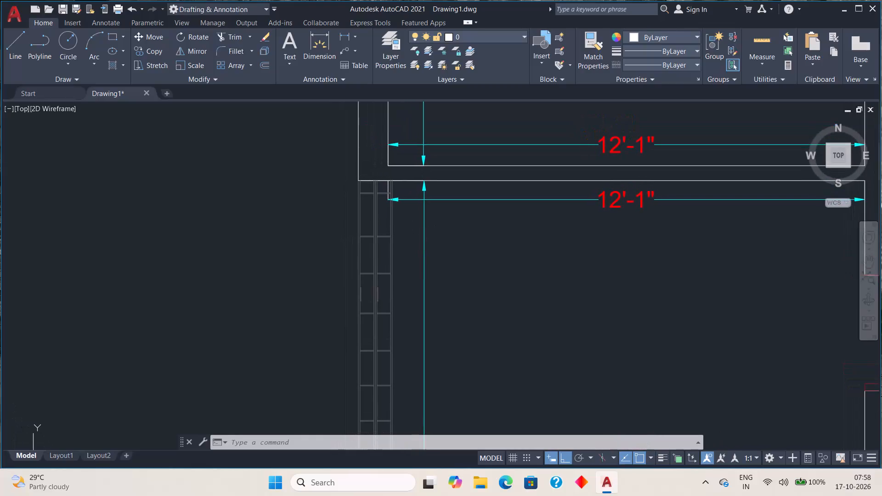
{"action": "scroll", "coordinate": [364, 191], "scroll_direction": "up", "scroll_amount": 4}
{"action": "scroll", "coordinate": [408, 174], "scroll_direction": "down", "scroll_amount": 2}
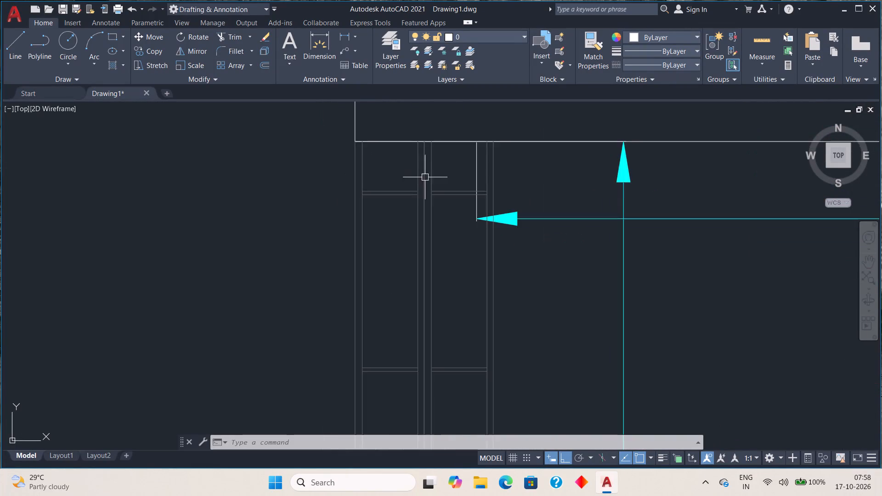
{"action": "scroll", "coordinate": [425, 177], "scroll_direction": "down", "scroll_amount": 1}
{"action": "scroll", "coordinate": [442, 365], "scroll_direction": "down", "scroll_amount": 1}
{"action": "middle_click_drag", "start_coordinate": [447, 344], "coordinate": [437, 241]}
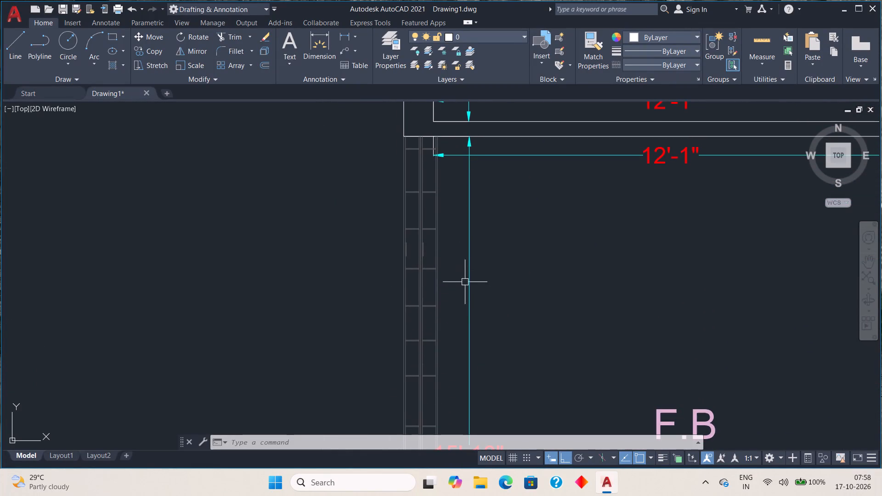
{"action": "middle_click_drag", "start_coordinate": [455, 321], "coordinate": [458, 235]}
{"action": "middle_click_drag", "start_coordinate": [457, 346], "coordinate": [473, 171]}
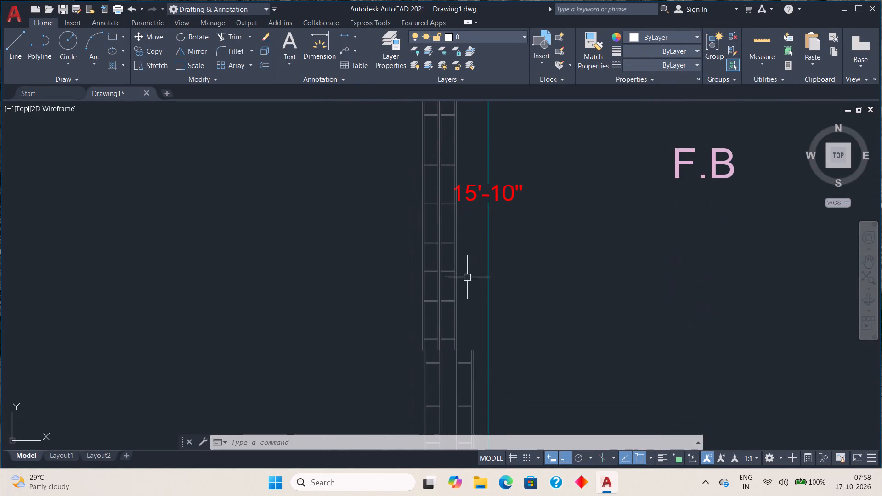
{"action": "middle_click_drag", "start_coordinate": [458, 362], "coordinate": [486, 196]}
{"action": "scroll", "coordinate": [475, 183], "scroll_direction": "up", "scroll_amount": 2}
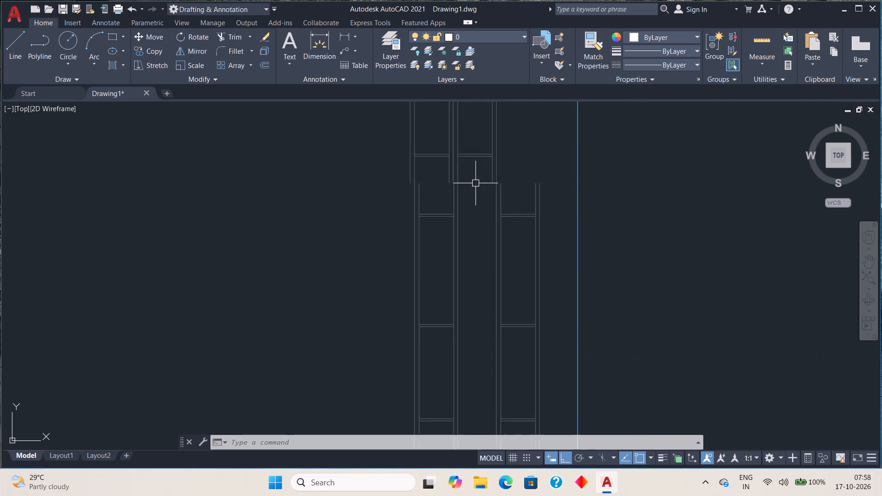
{"action": "scroll", "coordinate": [475, 183], "scroll_direction": "up", "scroll_amount": 2}
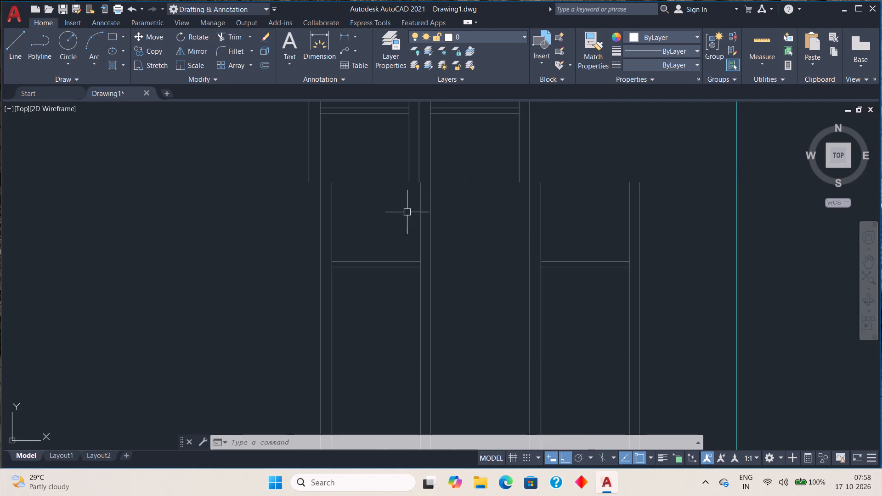
{"action": "scroll", "coordinate": [384, 238], "scroll_direction": "down", "scroll_amount": 5}
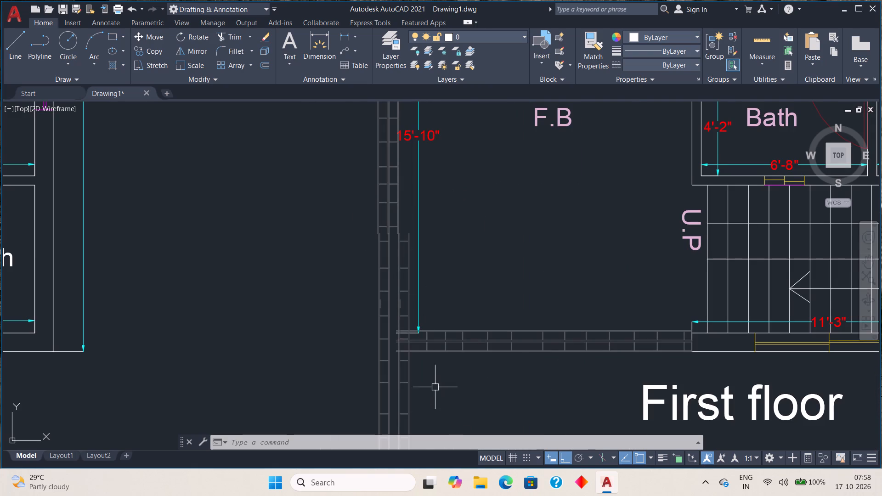
Move the two lower side strip copies so their outer line's top endpoint meets the upper strip's outer line endpoint.
{"action": "middle_click_drag", "start_coordinate": [436, 361], "coordinate": [490, 143]}
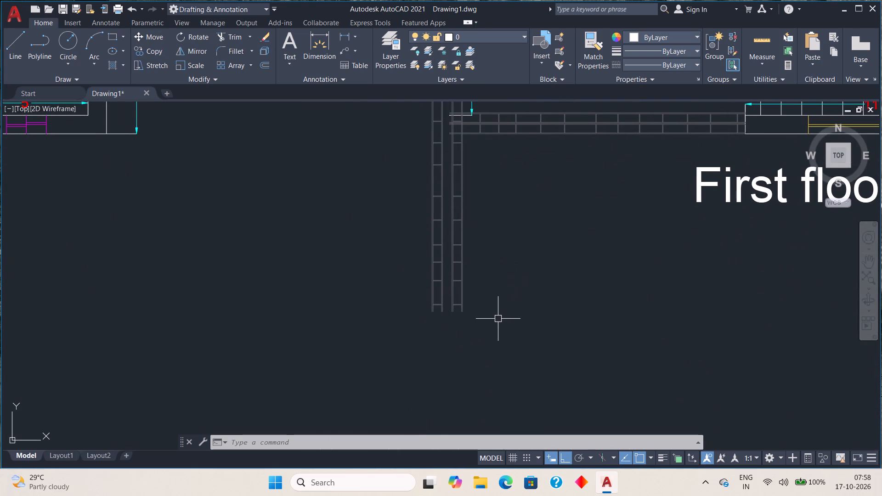
{"action": "left_click", "coordinate": [493, 321]}
{"action": "left_click", "coordinate": [400, 253]}
{"action": "scroll", "coordinate": [474, 248], "scroll_direction": "down", "scroll_amount": 3}
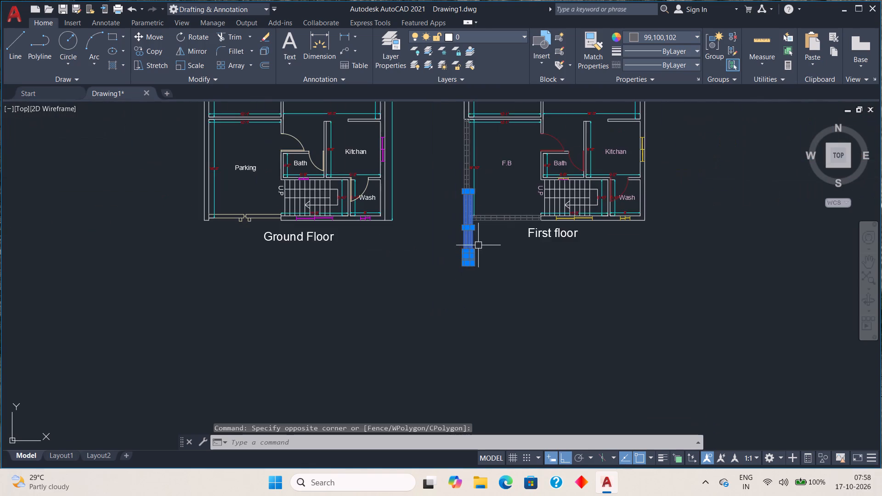
{"action": "middle_click_drag", "start_coordinate": [487, 237], "coordinate": [449, 324]}
{"action": "scroll", "coordinate": [425, 241], "scroll_direction": "up", "scroll_amount": 5}
{"action": "scroll", "coordinate": [442, 262], "scroll_direction": "down", "scroll_amount": 2}
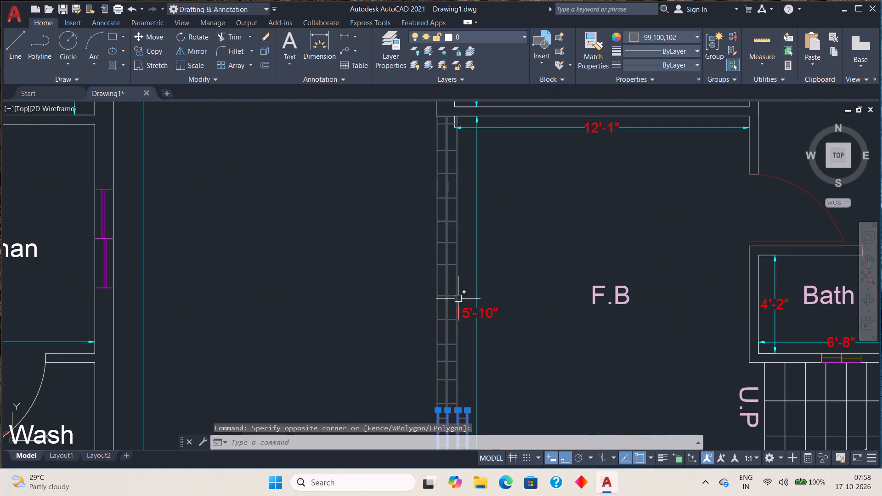
{"action": "middle_click_drag", "start_coordinate": [457, 301], "coordinate": [473, 222]}
{"action": "left_click", "coordinate": [138, 34]}
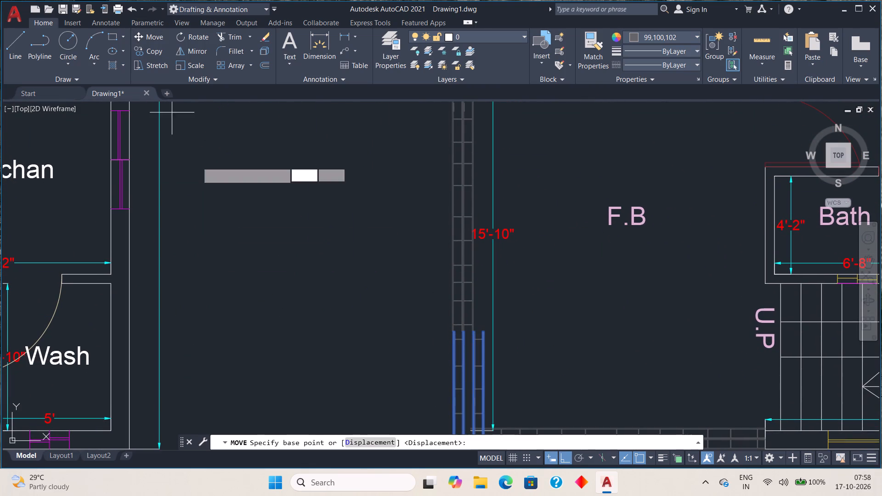
{"action": "scroll", "coordinate": [473, 336], "scroll_direction": "up", "scroll_amount": 3}
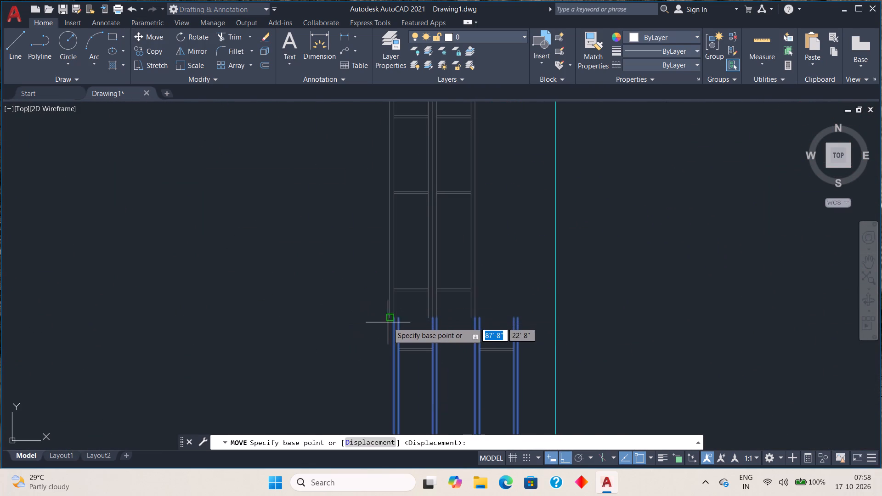
{"action": "scroll", "coordinate": [388, 323], "scroll_direction": "up", "scroll_amount": 3}
{"action": "left_click", "coordinate": [411, 304]}
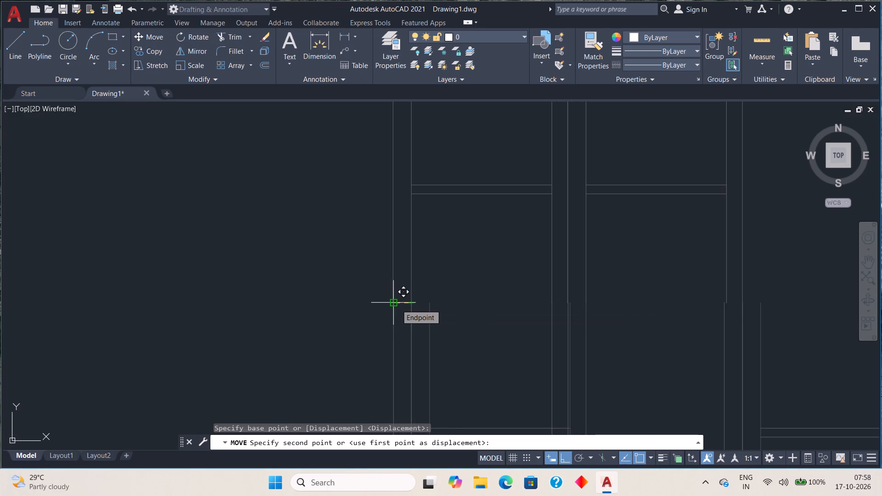
{"action": "left_click", "coordinate": [396, 304]}
{"action": "scroll", "coordinate": [397, 325], "scroll_direction": "down", "scroll_amount": 3}
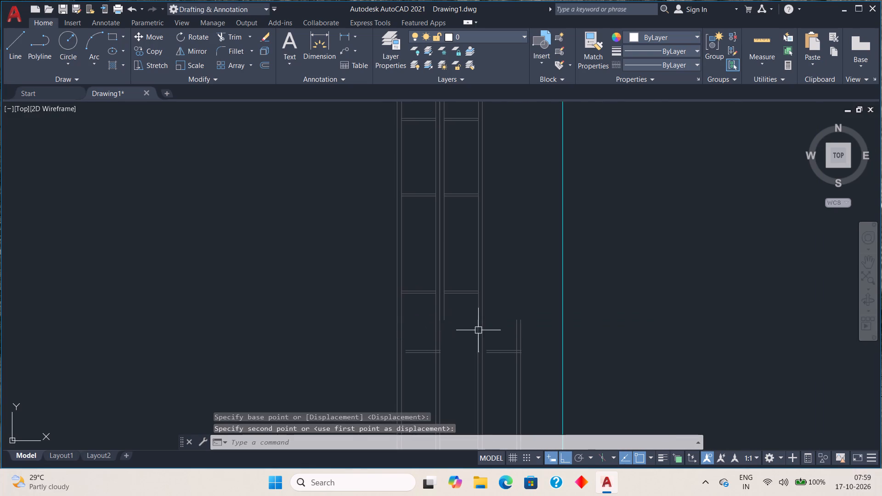
{"action": "scroll", "coordinate": [497, 342], "scroll_direction": "down", "scroll_amount": 2}
{"action": "middle_click_drag", "start_coordinate": [492, 357], "coordinate": [473, 219]}
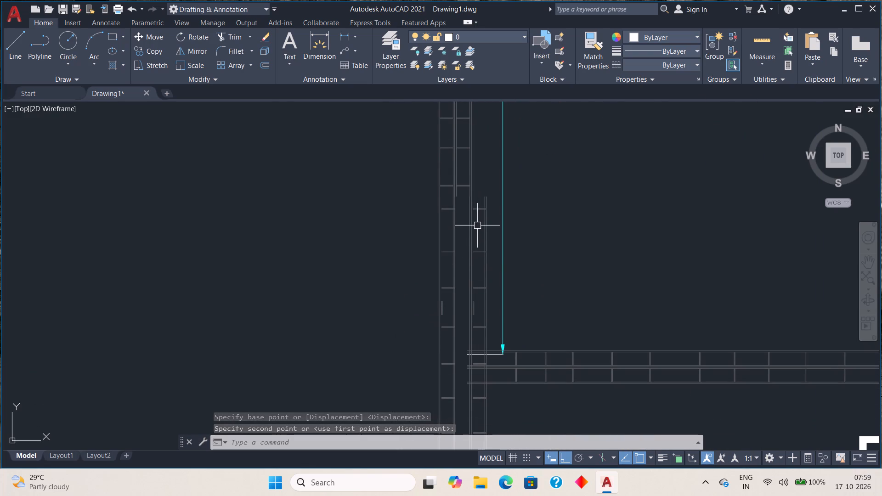
{"action": "scroll", "coordinate": [488, 267], "scroll_direction": "down", "scroll_amount": 2}
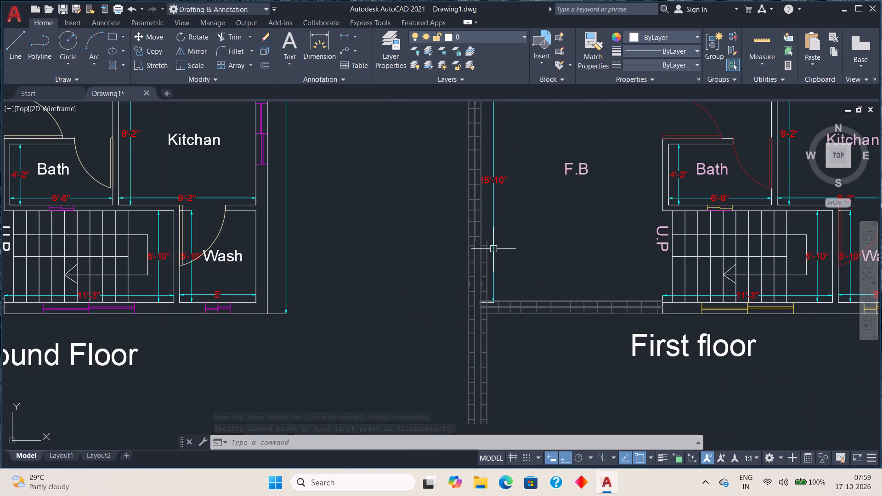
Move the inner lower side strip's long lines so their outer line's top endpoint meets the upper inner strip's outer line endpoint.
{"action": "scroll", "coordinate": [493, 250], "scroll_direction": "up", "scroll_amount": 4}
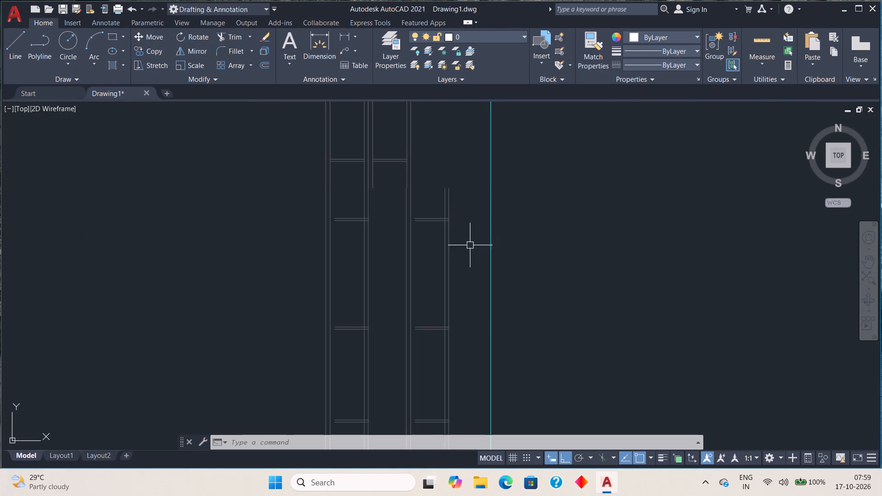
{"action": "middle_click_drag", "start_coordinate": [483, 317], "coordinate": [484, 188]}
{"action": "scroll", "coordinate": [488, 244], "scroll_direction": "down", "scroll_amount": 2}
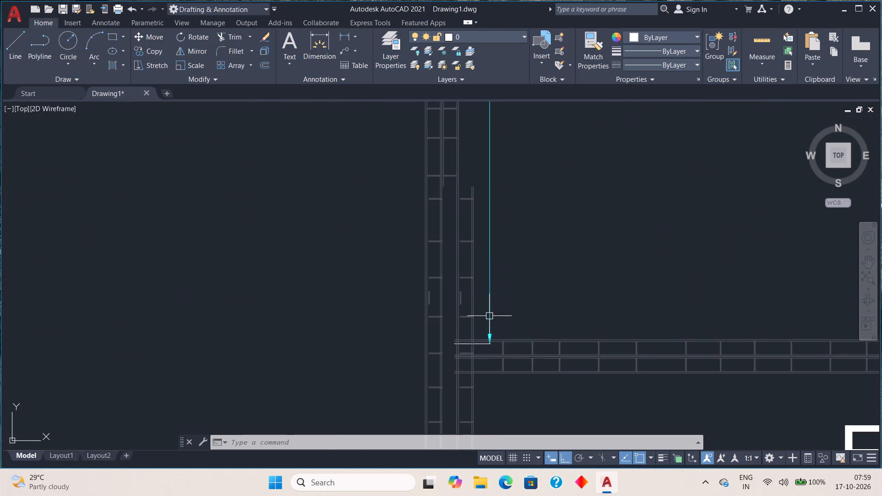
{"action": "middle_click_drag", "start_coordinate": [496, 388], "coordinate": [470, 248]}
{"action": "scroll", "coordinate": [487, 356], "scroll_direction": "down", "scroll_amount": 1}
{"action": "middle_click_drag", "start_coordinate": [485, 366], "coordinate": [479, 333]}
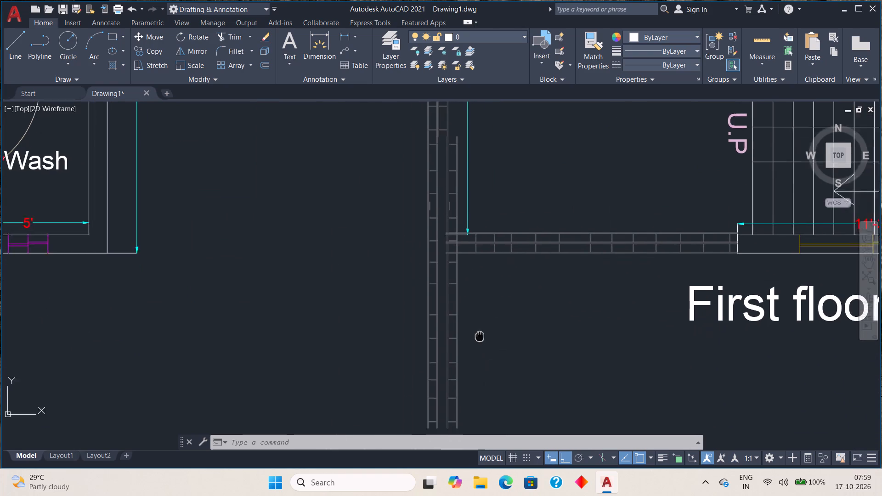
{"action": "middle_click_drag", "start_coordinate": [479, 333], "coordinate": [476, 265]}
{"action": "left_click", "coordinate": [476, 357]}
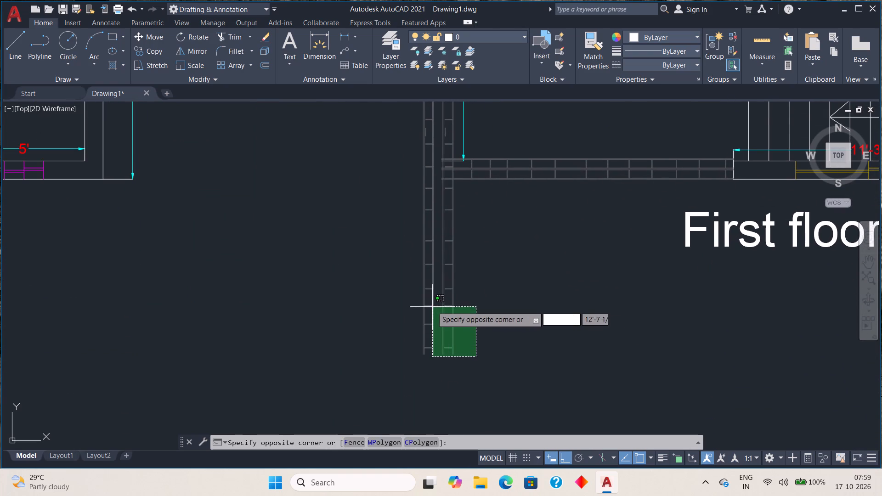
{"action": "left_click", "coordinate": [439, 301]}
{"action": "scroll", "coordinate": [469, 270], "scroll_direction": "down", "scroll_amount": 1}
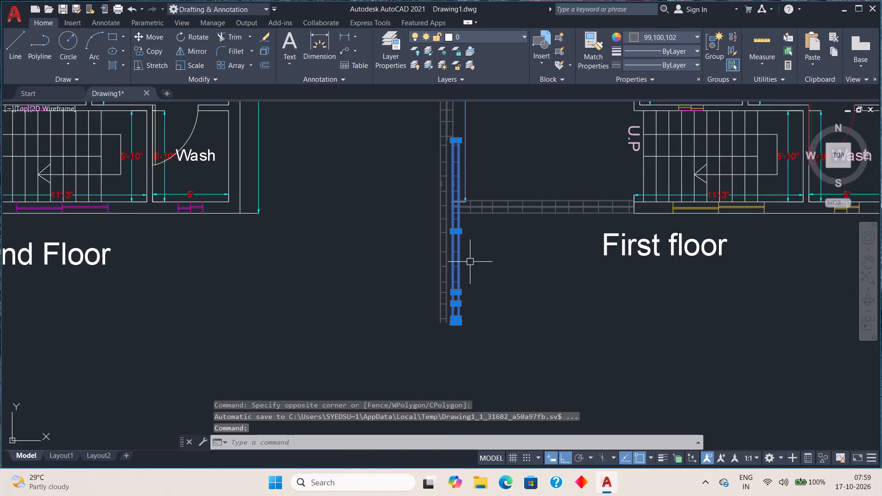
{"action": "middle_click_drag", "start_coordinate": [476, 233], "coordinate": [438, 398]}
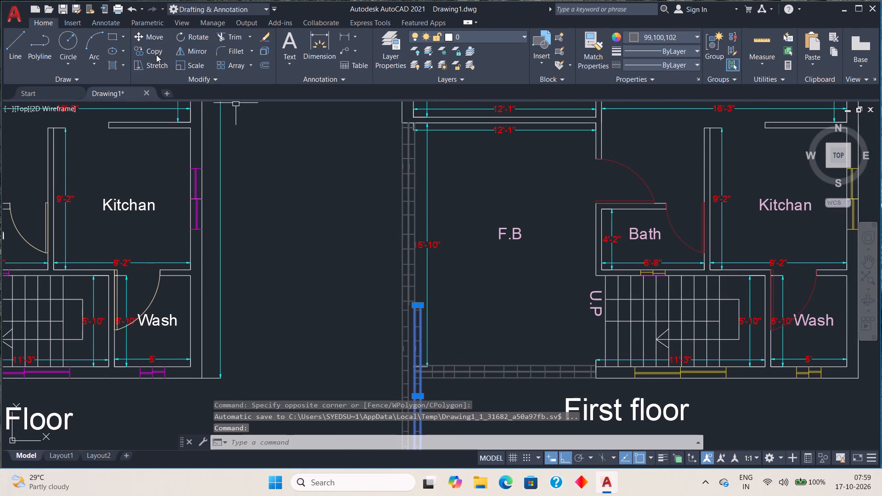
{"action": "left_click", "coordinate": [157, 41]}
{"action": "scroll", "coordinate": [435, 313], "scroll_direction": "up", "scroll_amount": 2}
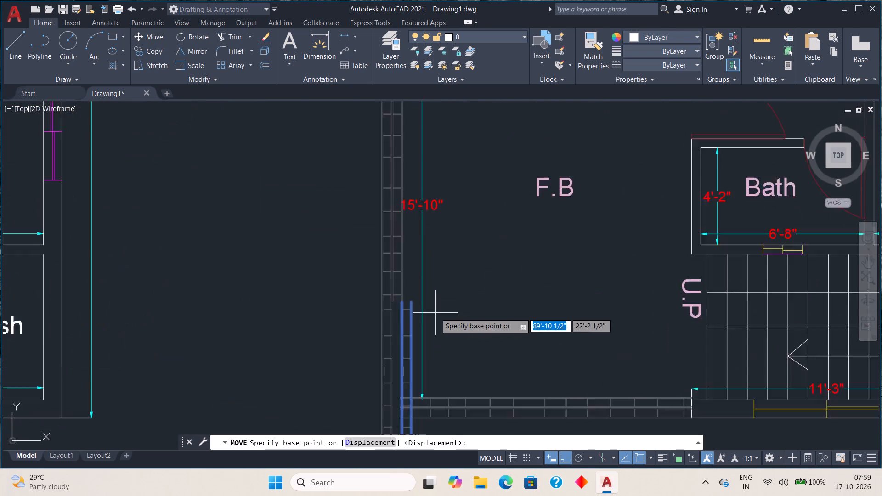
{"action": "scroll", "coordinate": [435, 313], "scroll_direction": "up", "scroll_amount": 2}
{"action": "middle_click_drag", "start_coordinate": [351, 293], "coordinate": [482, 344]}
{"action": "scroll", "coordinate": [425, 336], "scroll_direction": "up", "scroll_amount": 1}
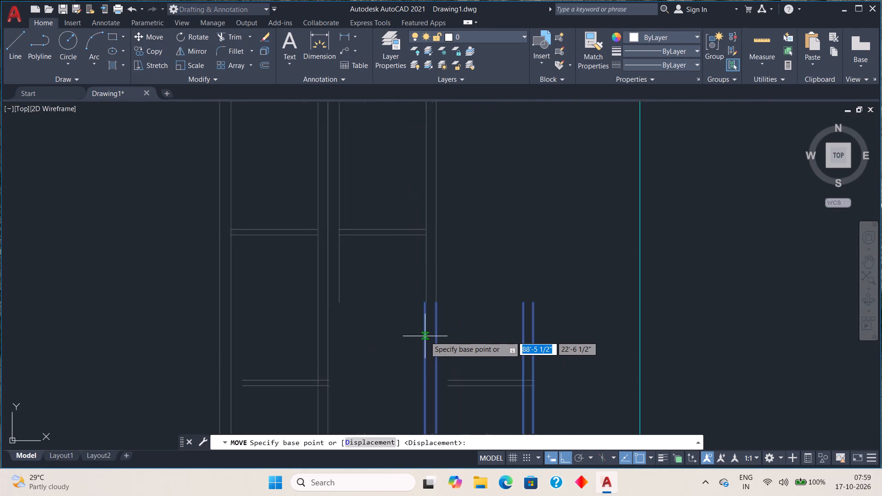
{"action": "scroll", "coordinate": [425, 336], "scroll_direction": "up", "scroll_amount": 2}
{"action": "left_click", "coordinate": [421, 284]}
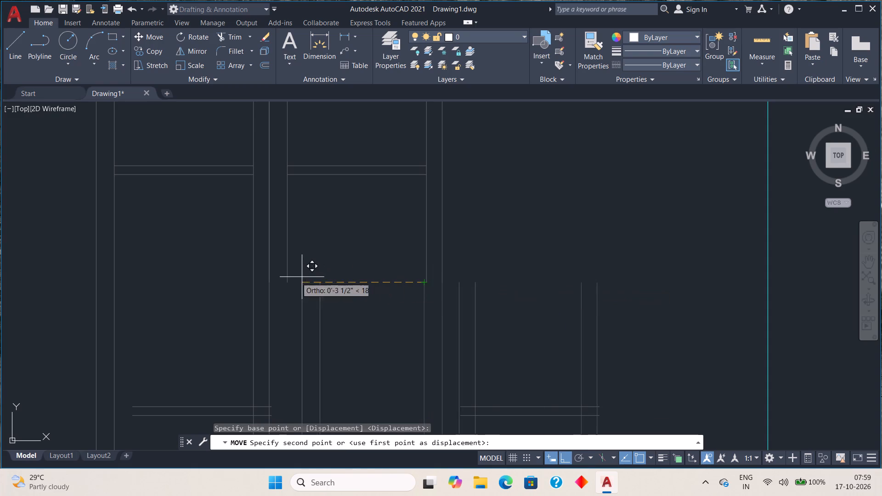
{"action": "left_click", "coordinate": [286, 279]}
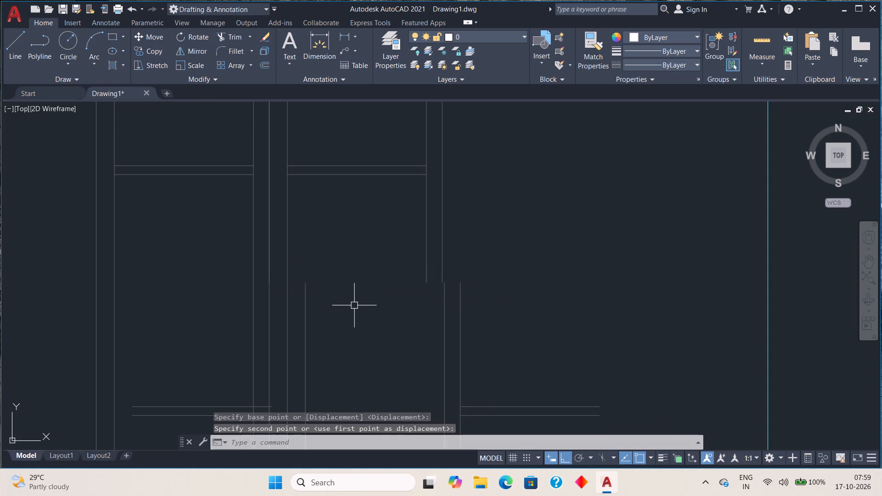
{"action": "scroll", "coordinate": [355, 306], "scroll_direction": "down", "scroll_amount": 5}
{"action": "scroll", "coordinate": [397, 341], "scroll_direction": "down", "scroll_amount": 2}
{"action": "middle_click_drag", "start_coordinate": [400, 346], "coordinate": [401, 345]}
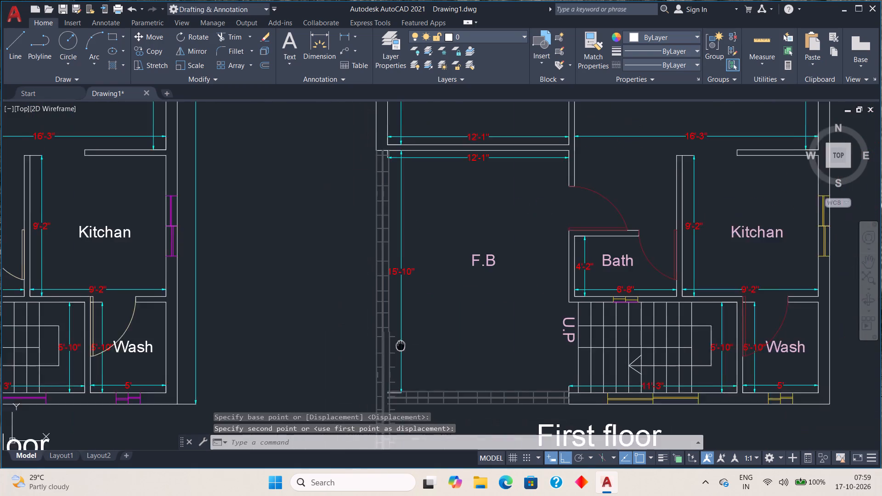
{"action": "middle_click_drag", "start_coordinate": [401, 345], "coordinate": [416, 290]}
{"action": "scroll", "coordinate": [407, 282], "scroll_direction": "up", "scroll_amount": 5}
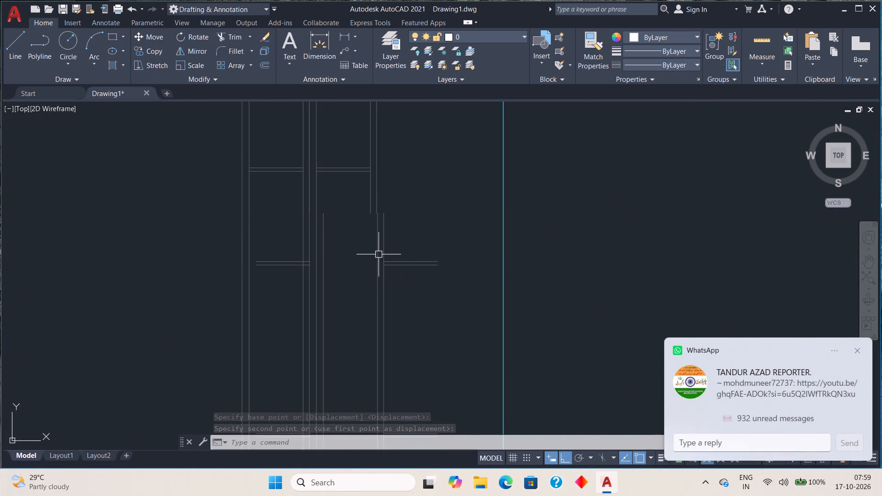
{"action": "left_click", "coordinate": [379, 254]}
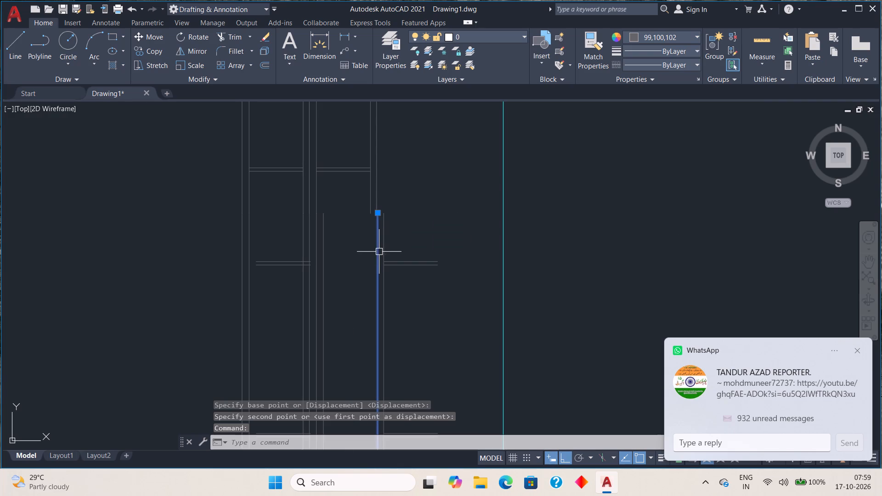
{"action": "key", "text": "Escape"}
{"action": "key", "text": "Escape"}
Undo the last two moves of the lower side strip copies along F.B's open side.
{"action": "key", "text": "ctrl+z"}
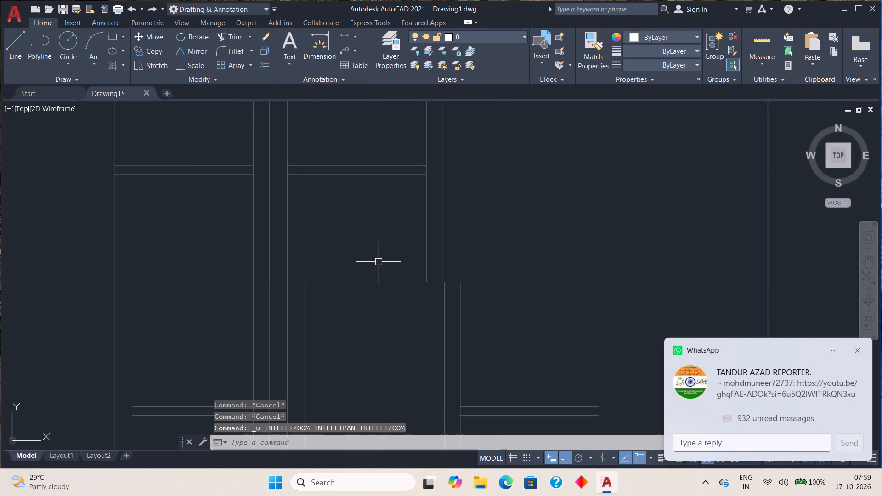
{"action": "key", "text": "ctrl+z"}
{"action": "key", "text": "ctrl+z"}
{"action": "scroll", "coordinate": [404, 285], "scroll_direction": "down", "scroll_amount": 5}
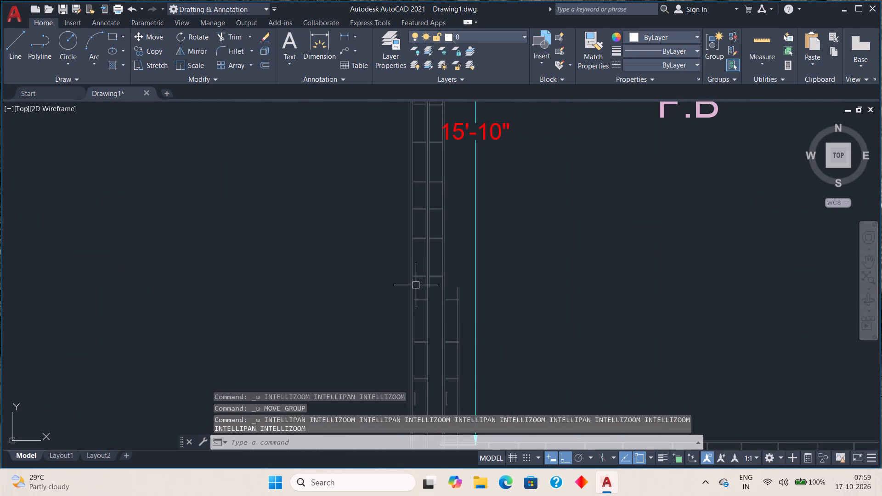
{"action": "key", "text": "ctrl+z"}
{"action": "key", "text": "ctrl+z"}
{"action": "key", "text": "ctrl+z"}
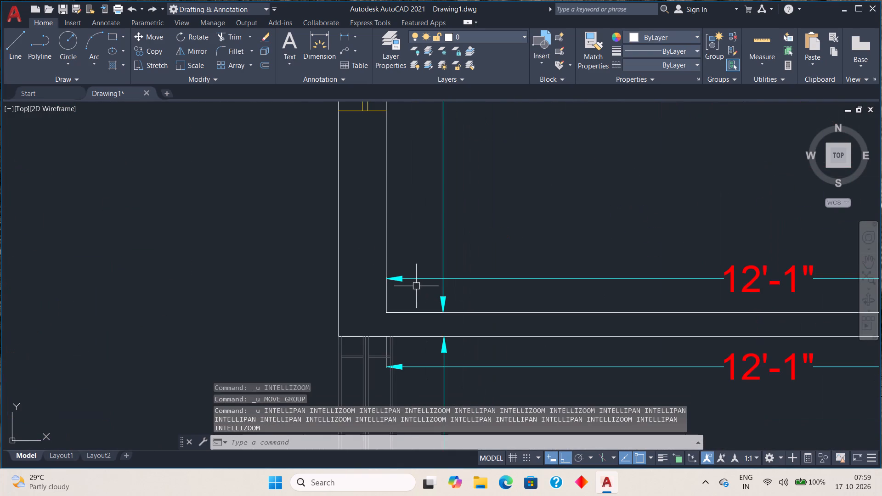
Delete the long lines of both lower side strip copies that run down past F.B's front edge.
{"action": "scroll", "coordinate": [414, 295], "scroll_direction": "down", "scroll_amount": 5}
{"action": "middle_click_drag", "start_coordinate": [427, 327], "coordinate": [442, 286]}
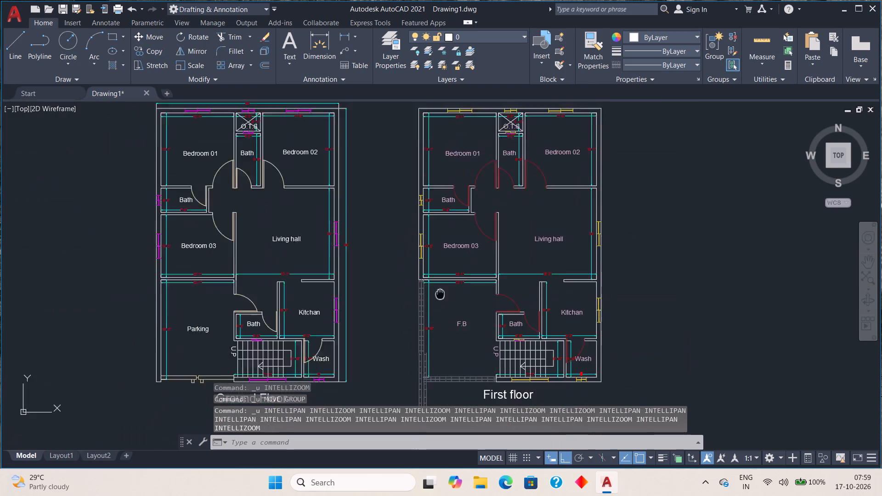
{"action": "middle_click_drag", "start_coordinate": [442, 286], "coordinate": [467, 198]}
{"action": "scroll", "coordinate": [443, 250], "scroll_direction": "up", "scroll_amount": 3}
{"action": "scroll", "coordinate": [447, 250], "scroll_direction": "down", "scroll_amount": 2}
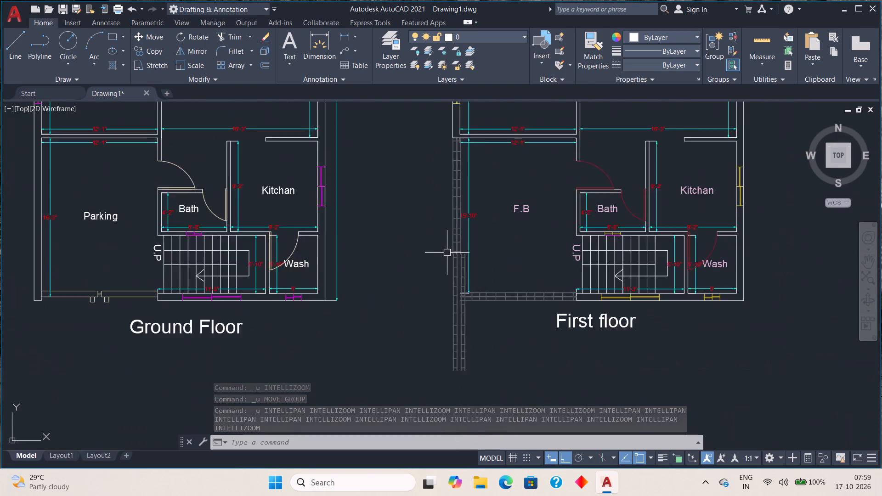
{"action": "scroll", "coordinate": [447, 253], "scroll_direction": "down", "scroll_amount": 2}
{"action": "left_click", "coordinate": [475, 305]}
{"action": "left_click", "coordinate": [435, 286]}
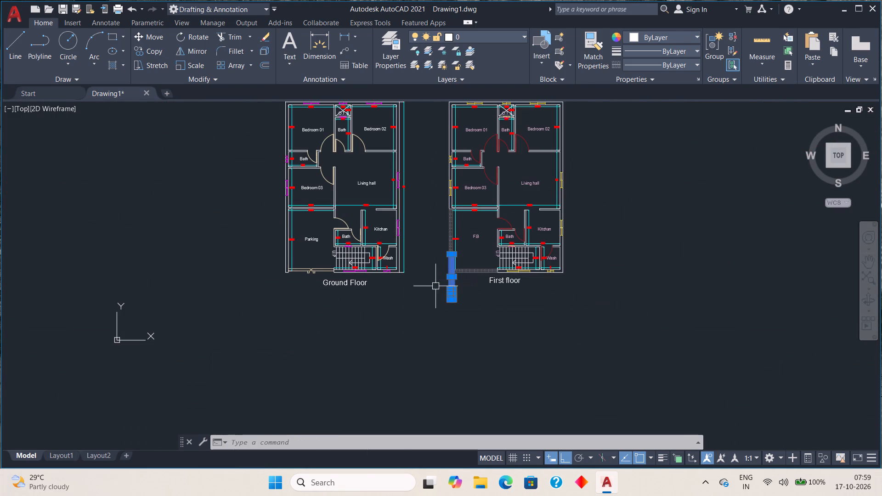
{"action": "key", "text": "Delete"}
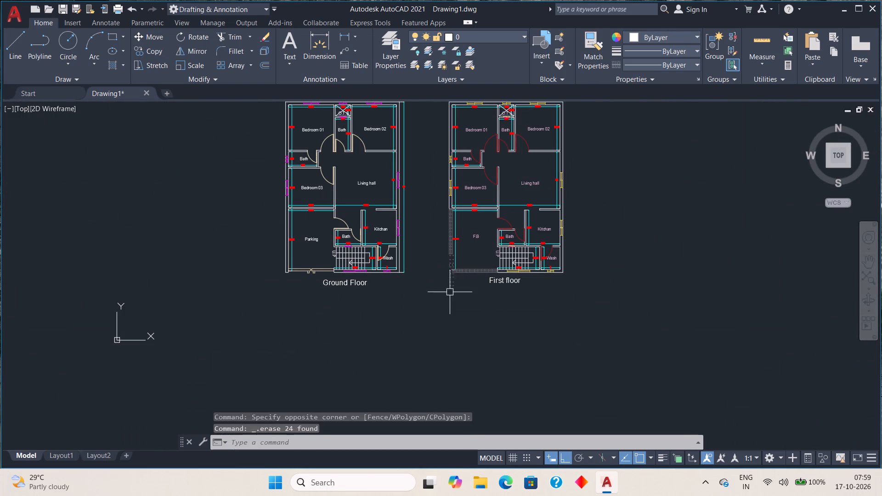
Delete the leftover crosspieces and short vertical lines of the lower copies beneath the remaining side strips.
{"action": "scroll", "coordinate": [455, 284], "scroll_direction": "up", "scroll_amount": 4}
{"action": "scroll", "coordinate": [454, 250], "scroll_direction": "down", "scroll_amount": 2}
{"action": "middle_click_drag", "start_coordinate": [461, 216], "coordinate": [430, 297]}
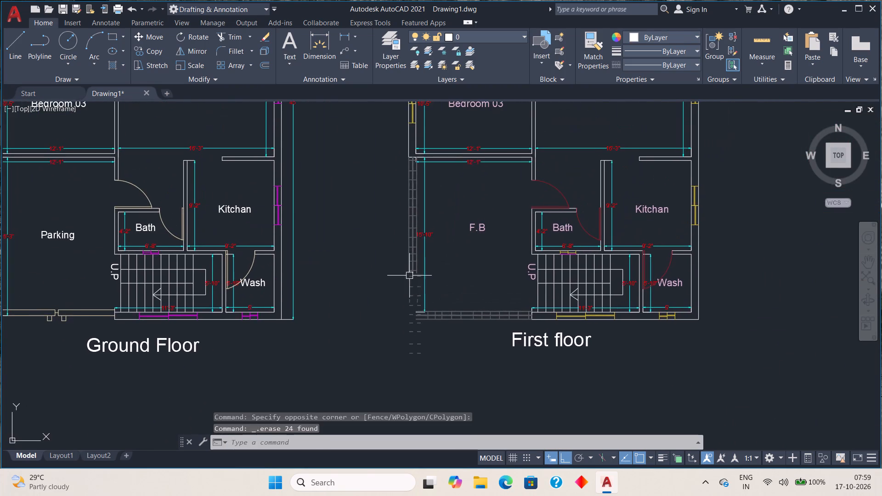
{"action": "scroll", "coordinate": [409, 275], "scroll_direction": "up", "scroll_amount": 3}
{"action": "left_click", "coordinate": [392, 275]}
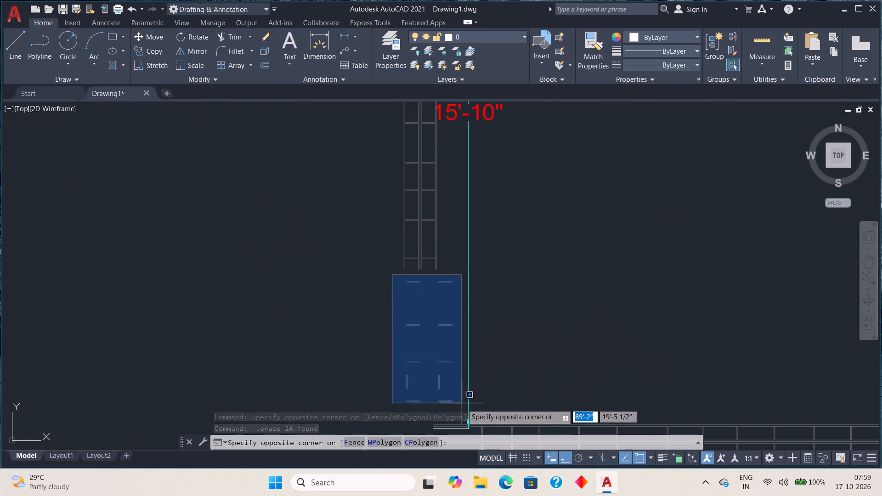
{"action": "middle_click_drag", "start_coordinate": [493, 405], "coordinate": [579, 140]}
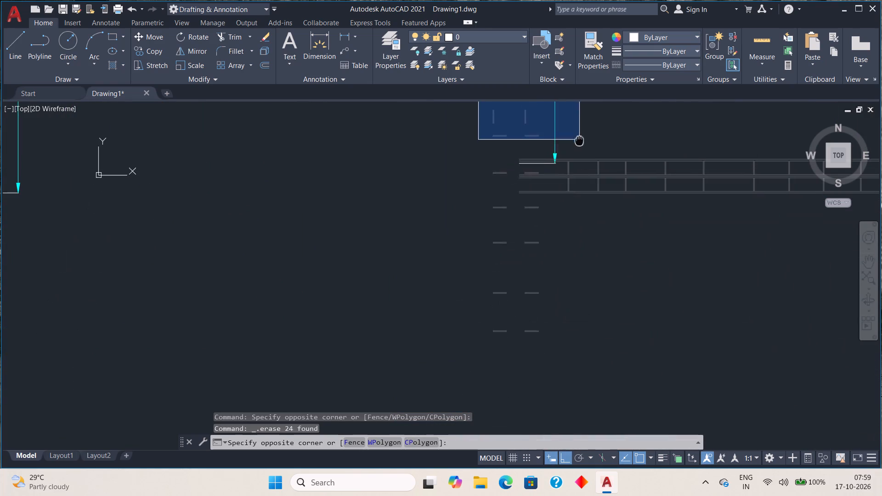
{"action": "left_click", "coordinate": [546, 341]}
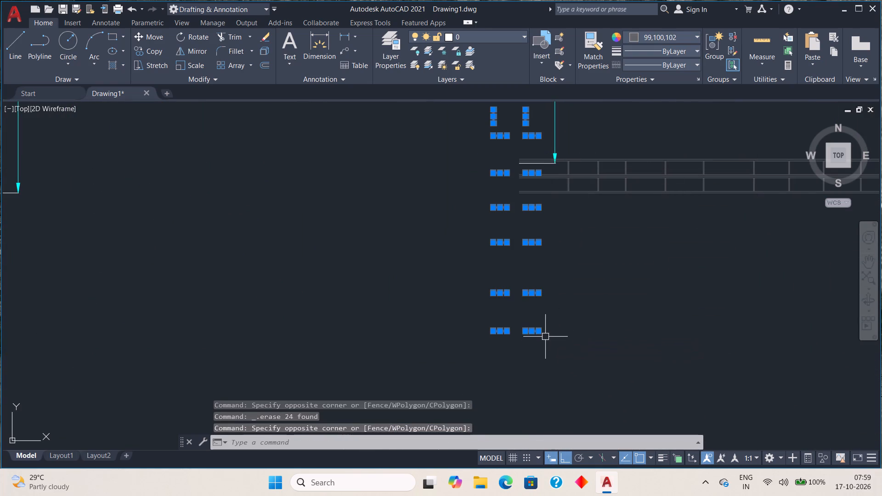
{"action": "key", "text": "Delete"}
Examine the remaining double side strips along F.B's open side, from the Bedroom 03 wall downward.
{"action": "scroll", "coordinate": [571, 270], "scroll_direction": "down", "scroll_amount": 3}
{"action": "middle_click_drag", "start_coordinate": [575, 189], "coordinate": [531, 255]}
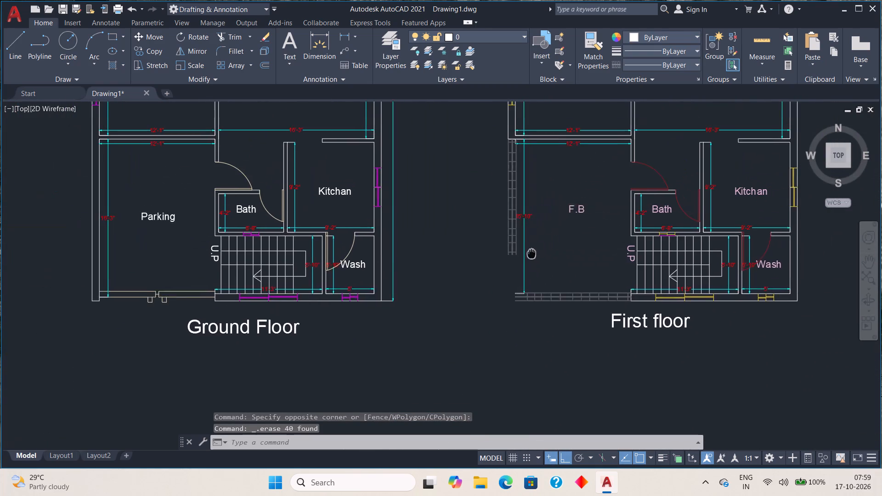
{"action": "middle_click_drag", "start_coordinate": [531, 255], "coordinate": [517, 271]}
{"action": "scroll", "coordinate": [487, 311], "scroll_direction": "up", "scroll_amount": 1}
{"action": "middle_click_drag", "start_coordinate": [542, 226], "coordinate": [498, 328]}
{"action": "scroll", "coordinate": [499, 326], "scroll_direction": "down", "scroll_amount": 1}
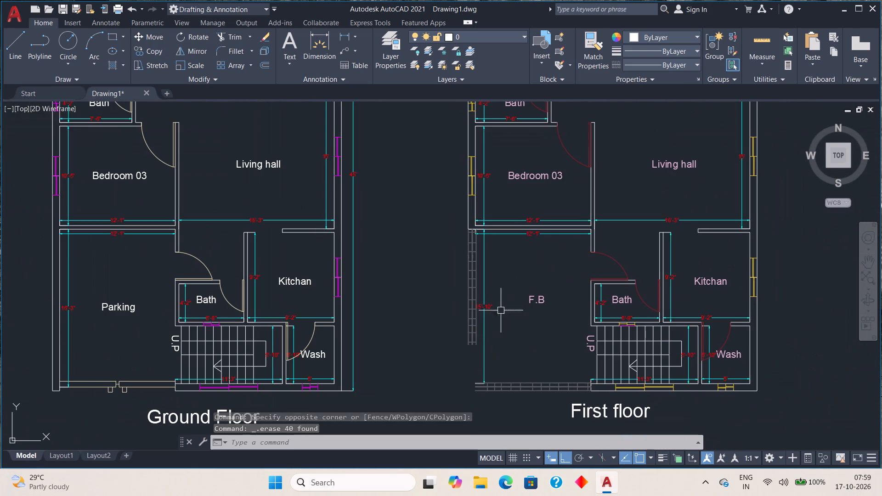
{"action": "scroll", "coordinate": [481, 234], "scroll_direction": "up", "scroll_amount": 6}
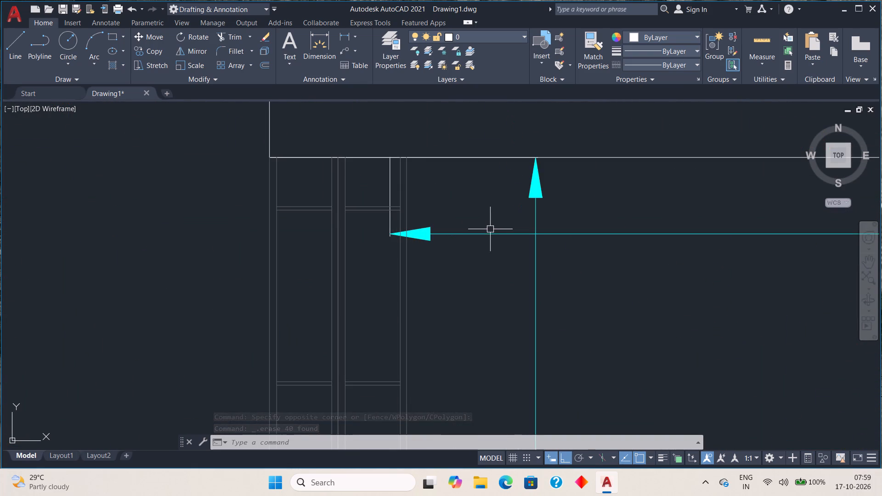
{"action": "scroll", "coordinate": [489, 231], "scroll_direction": "down", "scroll_amount": 5}
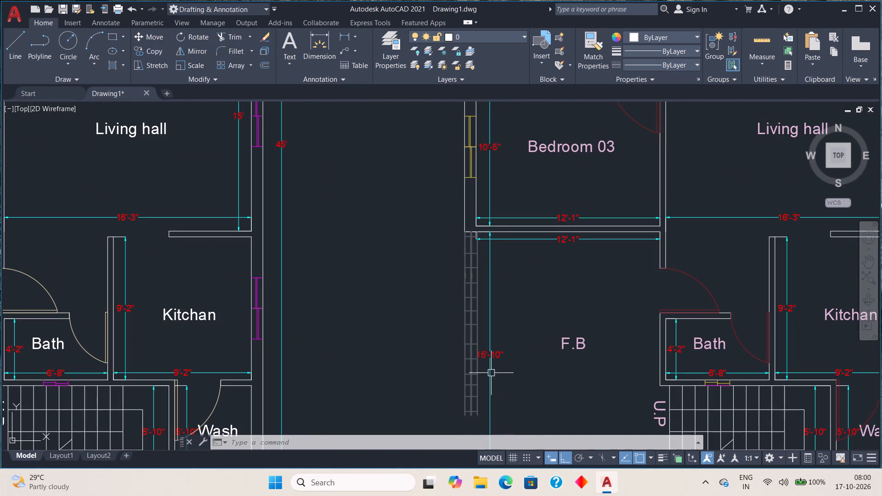
{"action": "scroll", "coordinate": [491, 372], "scroll_direction": "up", "scroll_amount": 4}
{"action": "scroll", "coordinate": [436, 345], "scroll_direction": "down", "scroll_amount": 3}
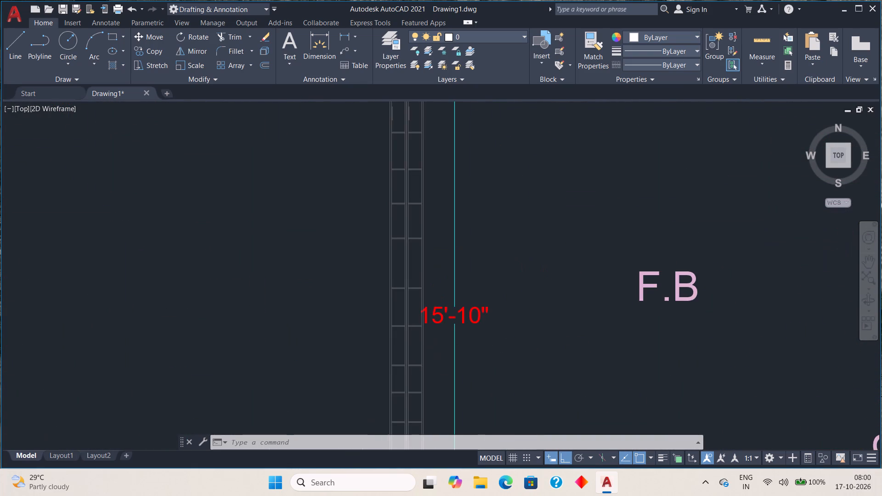
Fillet the innermost side strip line with the uppermost front strip line at F.B's open corner, using radius 0.
{"action": "middle_click_drag", "start_coordinate": [433, 355], "coordinate": [433, 238]}
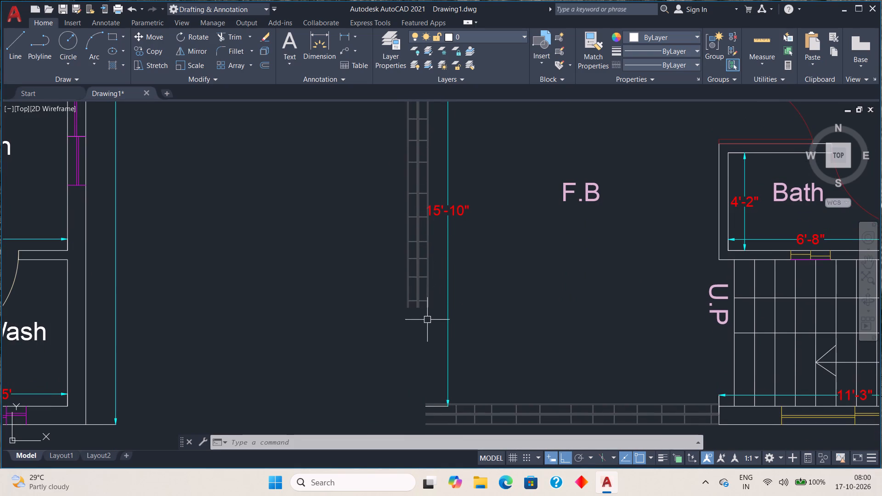
{"action": "middle_click_drag", "start_coordinate": [435, 316], "coordinate": [405, 310]}
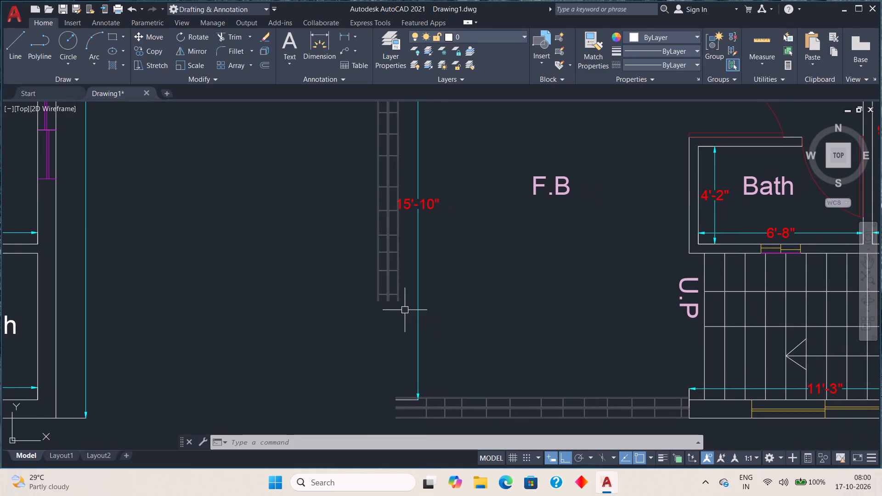
{"action": "scroll", "coordinate": [405, 310], "scroll_direction": "up", "scroll_amount": 2}
{"action": "scroll", "coordinate": [405, 310], "scroll_direction": "down", "scroll_amount": 1}
{"action": "middle_click_drag", "start_coordinate": [401, 310], "coordinate": [392, 190]}
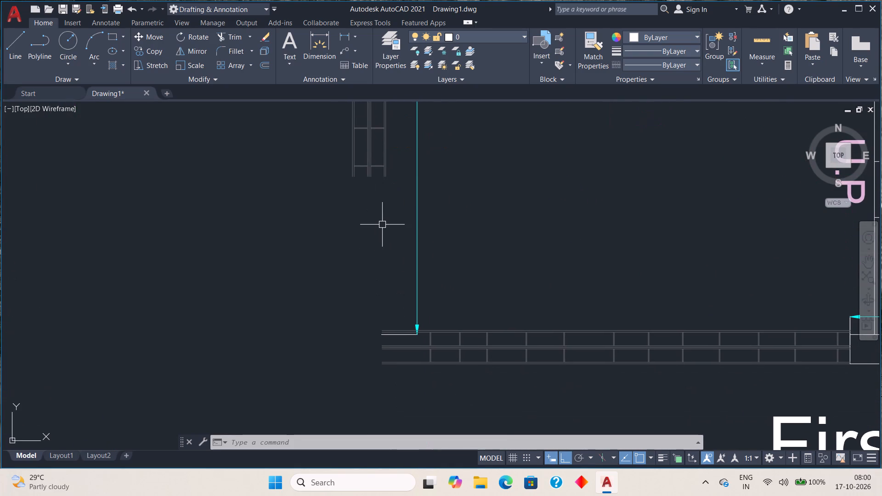
{"action": "key", "text": "f"}
{"action": "key", "text": "space"}
{"action": "type", "text": "r"}
{"action": "key", "text": "space"}
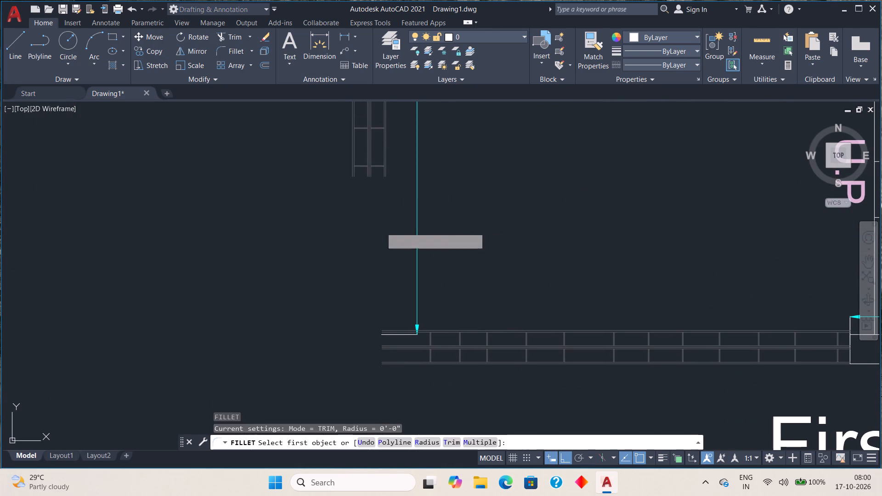
{"action": "key", "text": "space"}
{"action": "scroll", "coordinate": [389, 204], "scroll_direction": "up", "scroll_amount": 4}
{"action": "scroll", "coordinate": [391, 169], "scroll_direction": "down", "scroll_amount": 3}
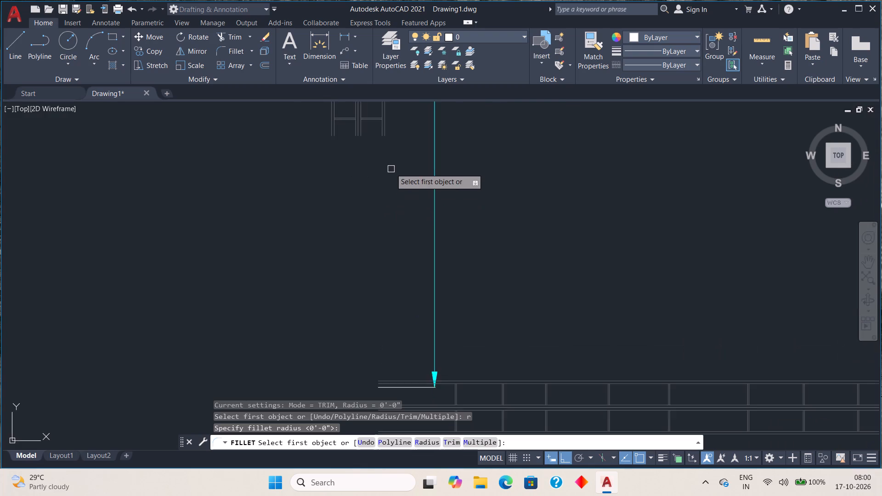
{"action": "middle_click_drag", "start_coordinate": [387, 177], "coordinate": [356, 236]}
{"action": "scroll", "coordinate": [365, 189], "scroll_direction": "up", "scroll_amount": 3}
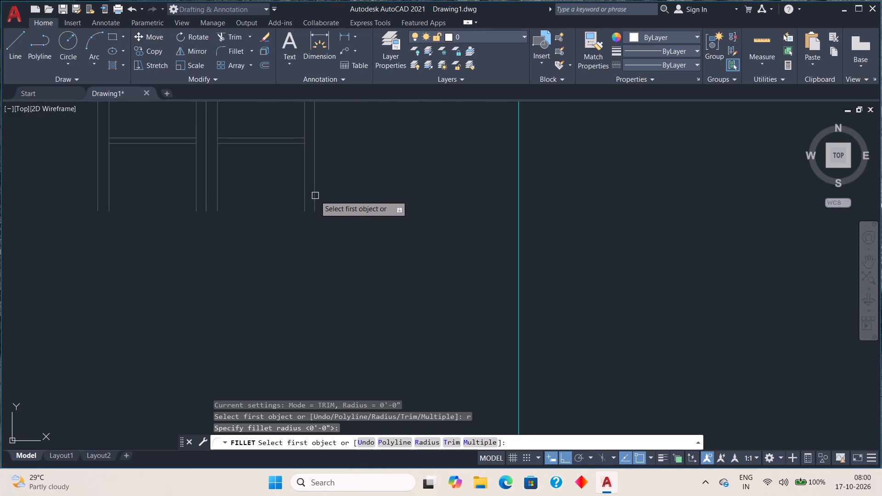
{"action": "left_click", "coordinate": [316, 195]}
{"action": "scroll", "coordinate": [351, 257], "scroll_direction": "down", "scroll_amount": 3}
{"action": "middle_click_drag", "start_coordinate": [351, 292], "coordinate": [391, 101]}
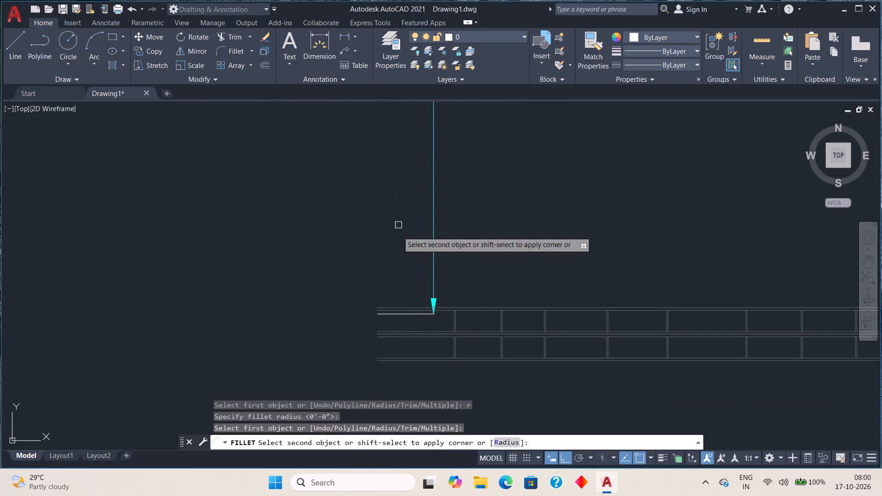
{"action": "scroll", "coordinate": [385, 301], "scroll_direction": "up", "scroll_amount": 3}
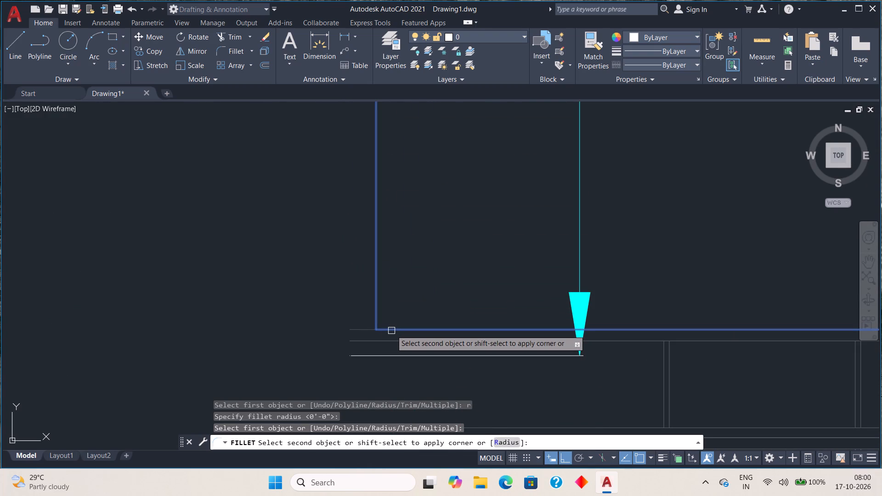
{"action": "left_click", "coordinate": [391, 330]}
Fillet the second line of the inner side strip with the second line of the upper front strip using radius 0.
{"action": "key", "text": "space"}
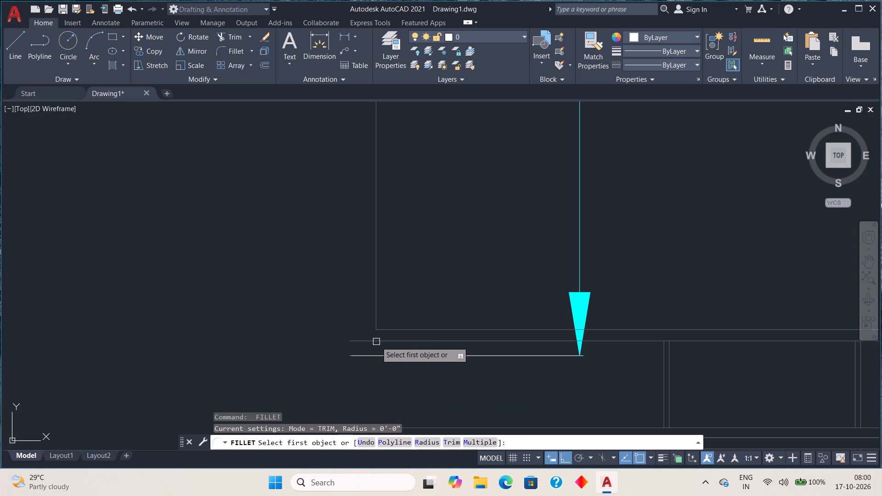
{"action": "left_click", "coordinate": [376, 342]}
{"action": "scroll", "coordinate": [421, 197], "scroll_direction": "down", "scroll_amount": 2}
{"action": "middle_click_drag", "start_coordinate": [424, 208], "coordinate": [396, 444]}
{"action": "scroll", "coordinate": [423, 257], "scroll_direction": "down", "scroll_amount": 2}
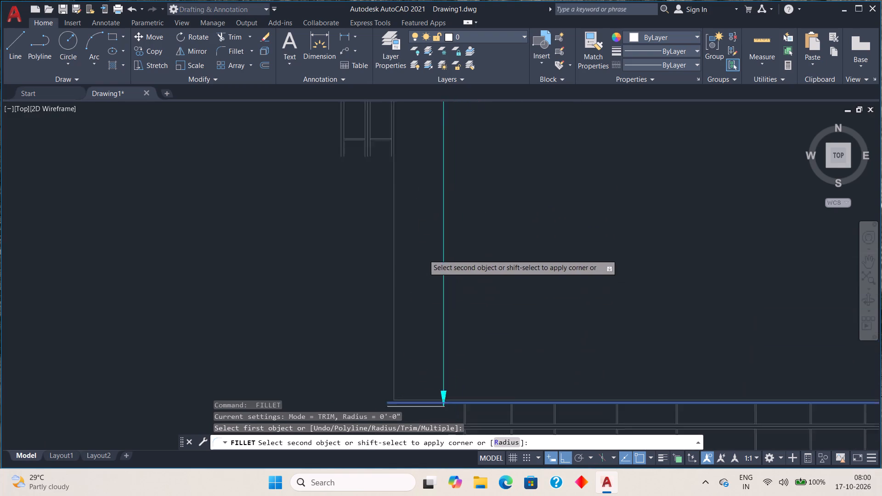
{"action": "scroll", "coordinate": [424, 253], "scroll_direction": "down", "scroll_amount": 1}
{"action": "middle_click_drag", "start_coordinate": [420, 237], "coordinate": [409, 294]}
{"action": "scroll", "coordinate": [408, 281], "scroll_direction": "up", "scroll_amount": 5}
{"action": "middle_click_drag", "start_coordinate": [404, 264], "coordinate": [413, 316]}
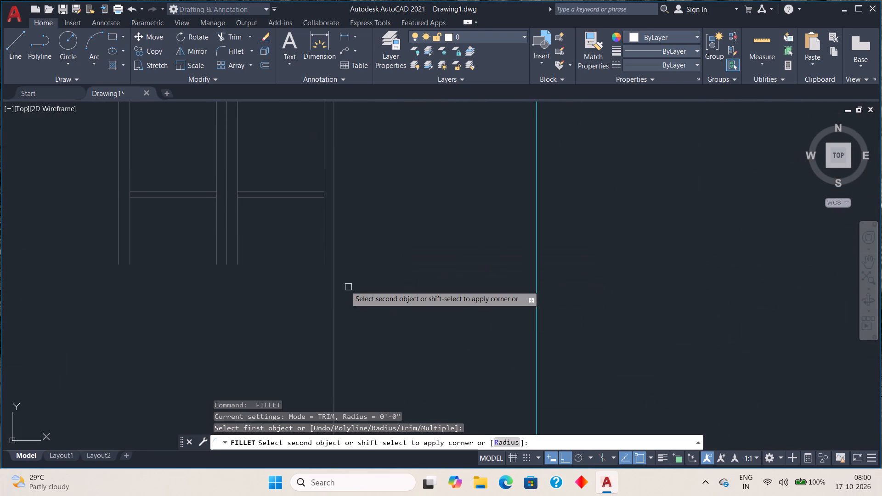
{"action": "left_click", "coordinate": [324, 243]}
Fillet the innermost of the three middle side lines with the uppermost of the three middle front lines.
{"action": "scroll", "coordinate": [391, 265], "scroll_direction": "down", "scroll_amount": 4}
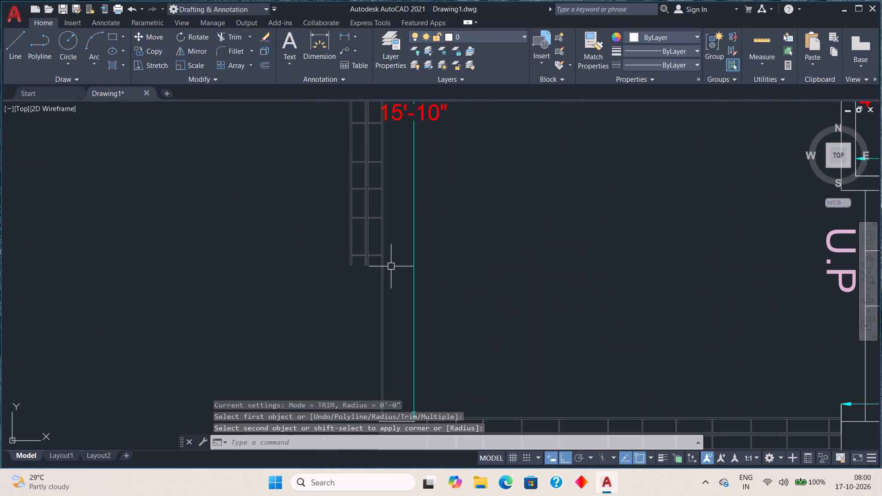
{"action": "key", "text": "space"}
{"action": "scroll", "coordinate": [373, 248], "scroll_direction": "up", "scroll_amount": 5}
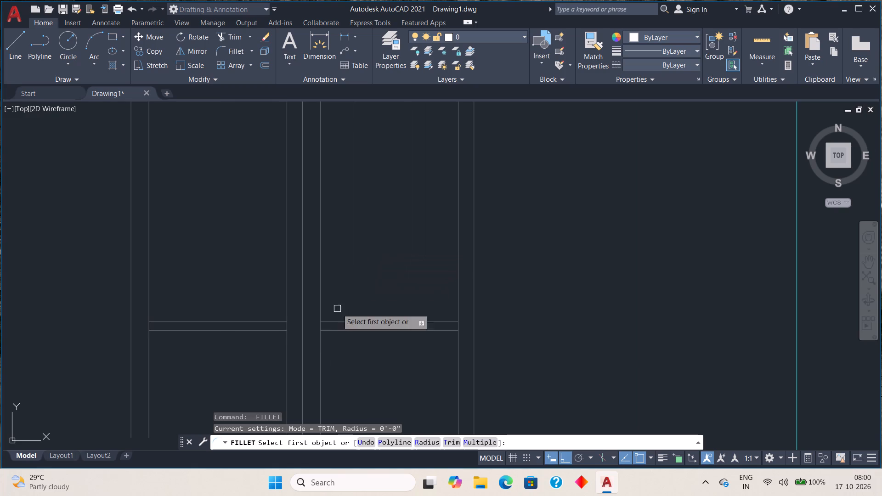
{"action": "left_click", "coordinate": [321, 353]}
{"action": "scroll", "coordinate": [336, 353], "scroll_direction": "down", "scroll_amount": 4}
{"action": "middle_click_drag", "start_coordinate": [360, 353], "coordinate": [429, 40]}
{"action": "scroll", "coordinate": [428, 315], "scroll_direction": "up", "scroll_amount": 4}
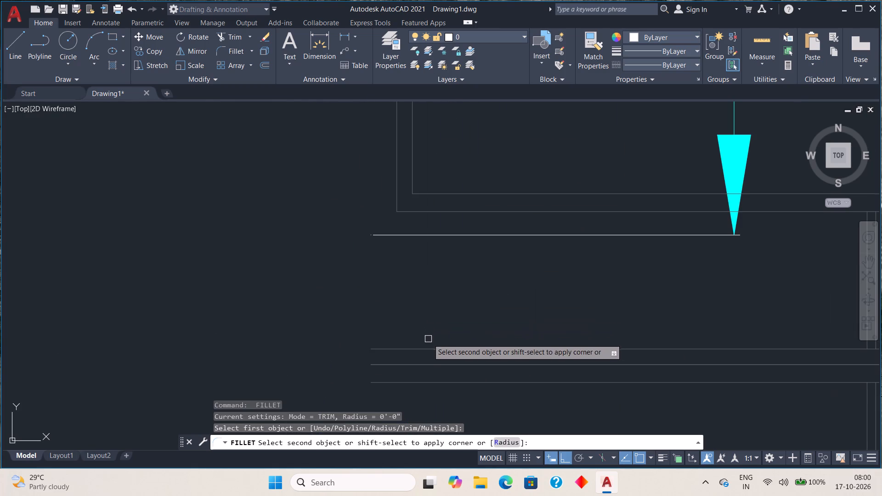
{"action": "left_click", "coordinate": [428, 346]}
Fillet the central one of the three middle side lines with the central one of the three middle front lines.
{"action": "scroll", "coordinate": [433, 309], "scroll_direction": "down", "scroll_amount": 4}
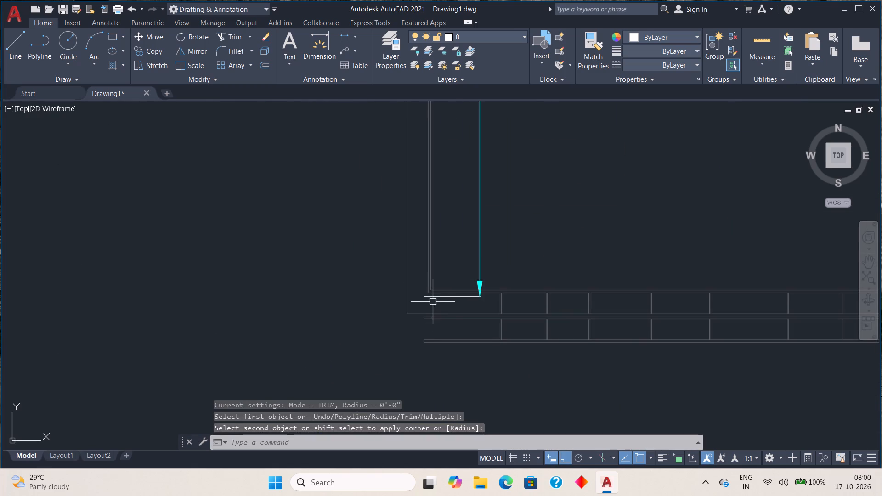
{"action": "key", "text": "space"}
{"action": "scroll", "coordinate": [427, 323], "scroll_direction": "up", "scroll_amount": 4}
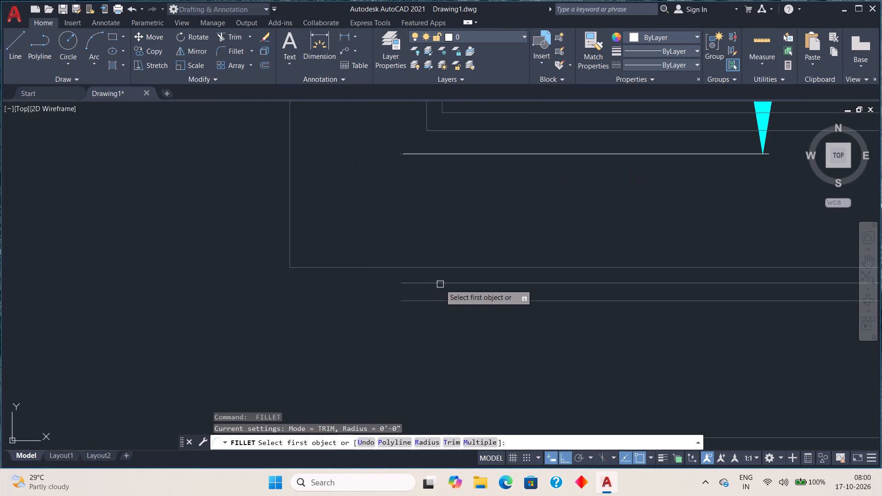
{"action": "left_click", "coordinate": [440, 284]}
{"action": "scroll", "coordinate": [376, 220], "scroll_direction": "down", "scroll_amount": 3}
{"action": "middle_click_drag", "start_coordinate": [357, 139], "coordinate": [326, 436]}
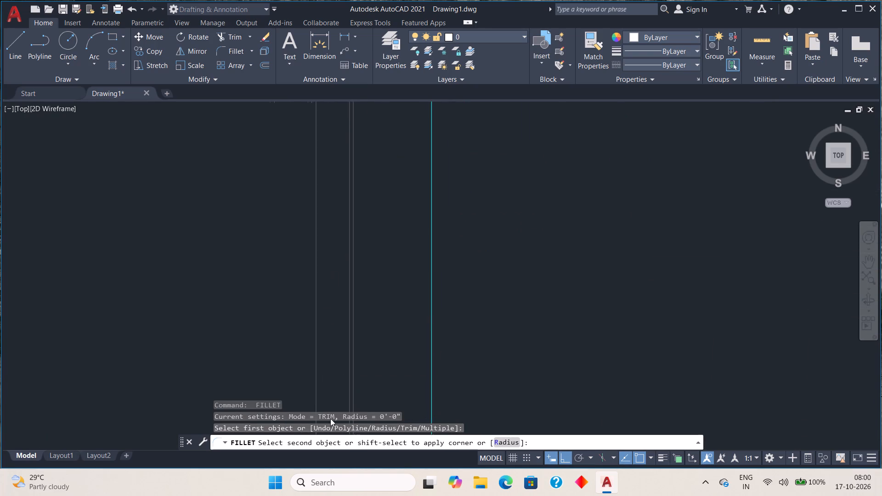
{"action": "scroll", "coordinate": [338, 271], "scroll_direction": "down", "scroll_amount": 3}
{"action": "middle_click_drag", "start_coordinate": [354, 216], "coordinate": [366, 276]}
{"action": "scroll", "coordinate": [353, 270], "scroll_direction": "up", "scroll_amount": 3}
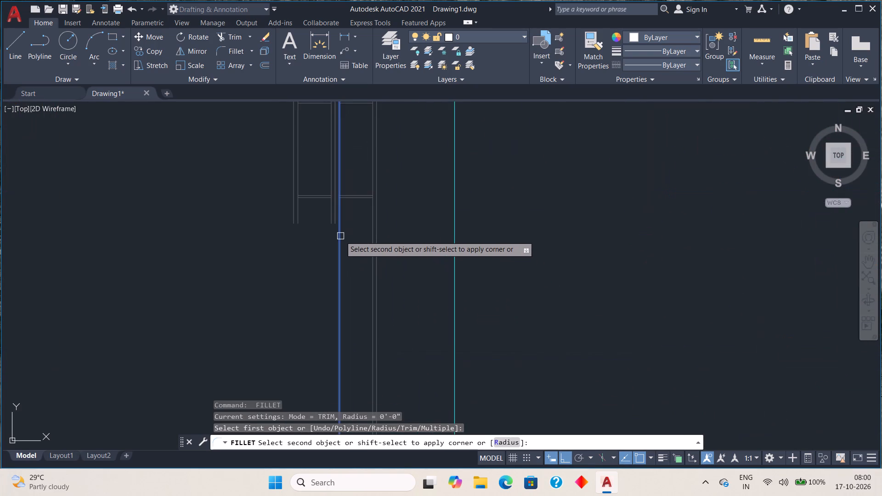
{"action": "scroll", "coordinate": [338, 227], "scroll_direction": "up", "scroll_amount": 3}
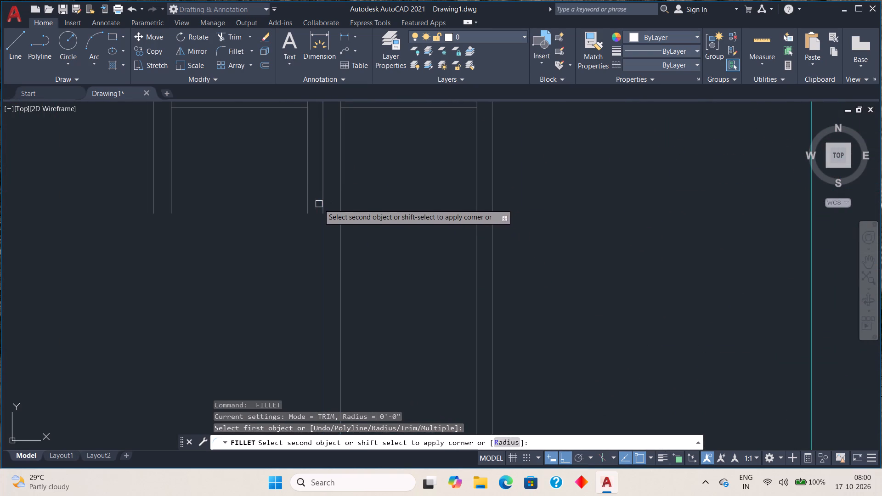
{"action": "left_click", "coordinate": [324, 201]}
Fillet the outermost of the three middle side lines with the lowest of the three middle front lines.
{"action": "scroll", "coordinate": [359, 215], "scroll_direction": "down", "scroll_amount": 2}
{"action": "scroll", "coordinate": [347, 213], "scroll_direction": "up", "scroll_amount": 2}
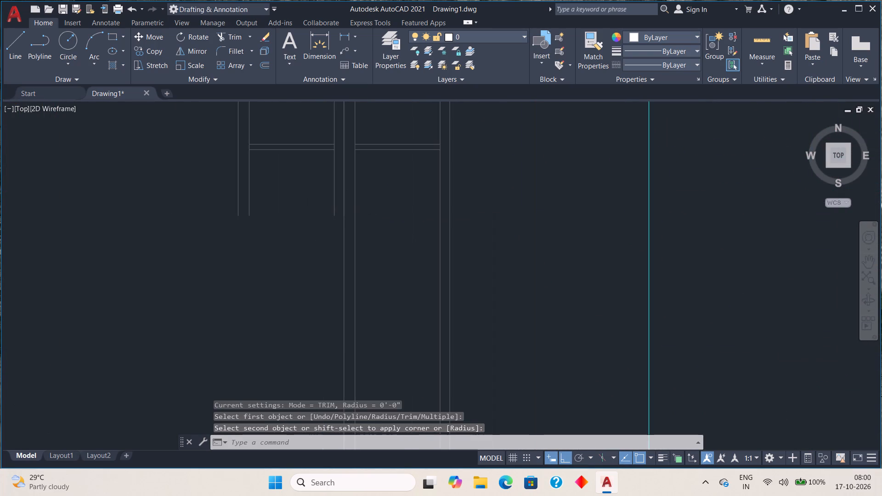
{"action": "key", "text": "space"}
{"action": "left_click", "coordinate": [327, 204]}
{"action": "scroll", "coordinate": [338, 223], "scroll_direction": "down", "scroll_amount": 3}
{"action": "middle_click_drag", "start_coordinate": [377, 295], "coordinate": [380, 276]}
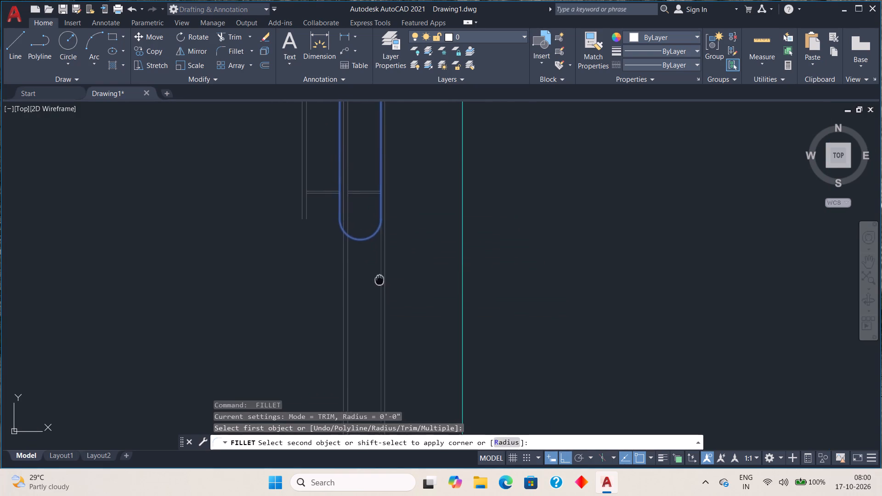
{"action": "middle_click_drag", "start_coordinate": [380, 276], "coordinate": [412, 103]}
{"action": "scroll", "coordinate": [361, 262], "scroll_direction": "down", "scroll_amount": 1}
{"action": "middle_click_drag", "start_coordinate": [359, 282], "coordinate": [367, 218]}
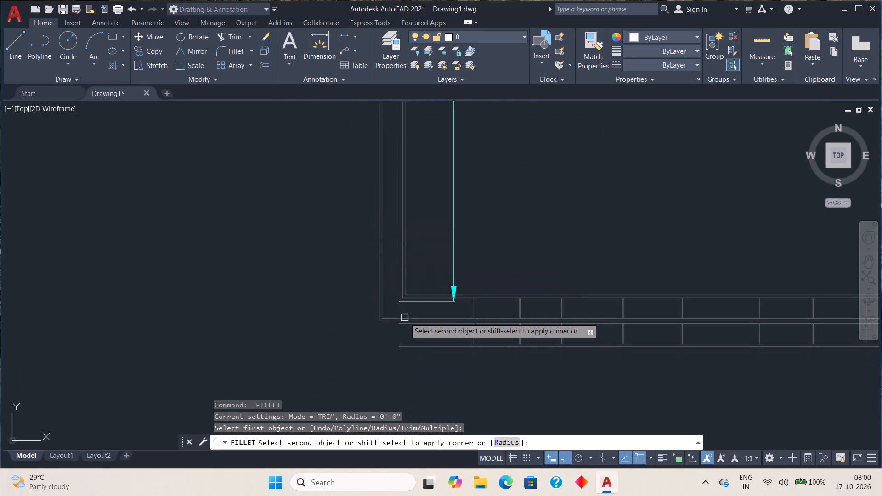
{"action": "scroll", "coordinate": [405, 320], "scroll_direction": "up", "scroll_amount": 4}
{"action": "left_click", "coordinate": [396, 346]}
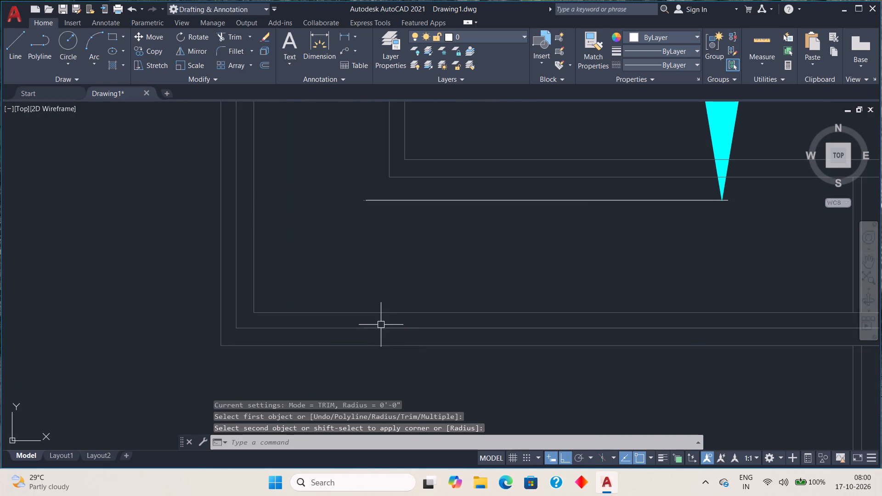
Fillet the inner line of the outer side strip's edge pair with the upper line of the lower front strip's edge pair.
{"action": "key", "text": "space"}
{"action": "scroll", "coordinate": [376, 331], "scroll_direction": "down", "scroll_amount": 1}
{"action": "middle_click_drag", "start_coordinate": [371, 369], "coordinate": [386, 234]}
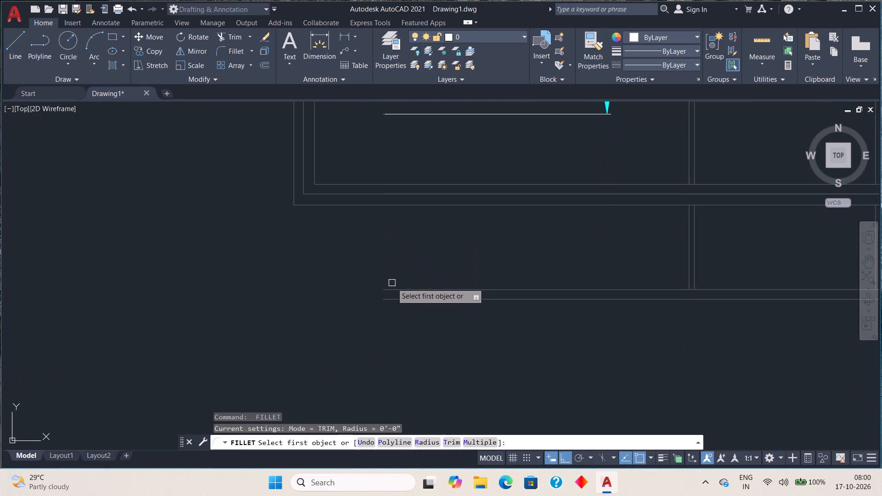
{"action": "left_click", "coordinate": [398, 287]}
{"action": "scroll", "coordinate": [377, 158], "scroll_direction": "down", "scroll_amount": 1}
{"action": "middle_click_drag", "start_coordinate": [375, 141], "coordinate": [408, 254]}
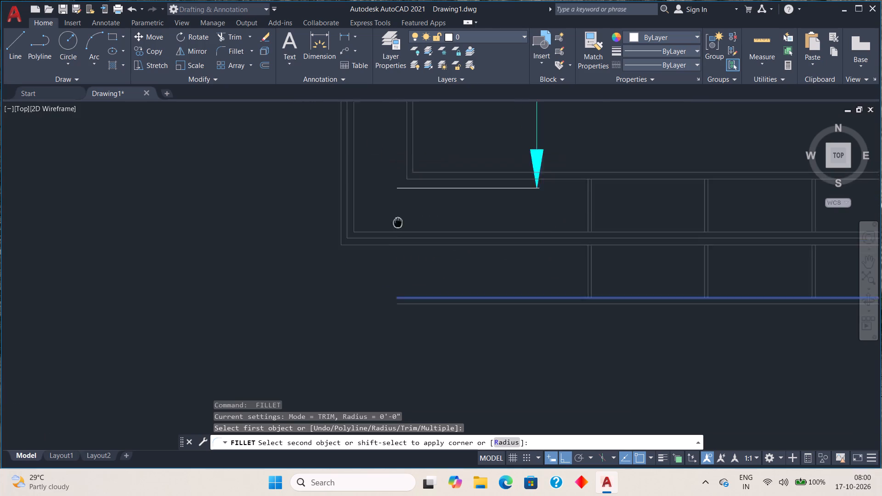
{"action": "middle_click_drag", "start_coordinate": [408, 254], "coordinate": [533, 476]}
{"action": "scroll", "coordinate": [522, 466], "scroll_direction": "down", "scroll_amount": 1}
{"action": "middle_click_drag", "start_coordinate": [496, 170], "coordinate": [430, 461]}
{"action": "scroll", "coordinate": [439, 261], "scroll_direction": "down", "scroll_amount": 1}
{"action": "middle_click_drag", "start_coordinate": [430, 231], "coordinate": [426, 366]}
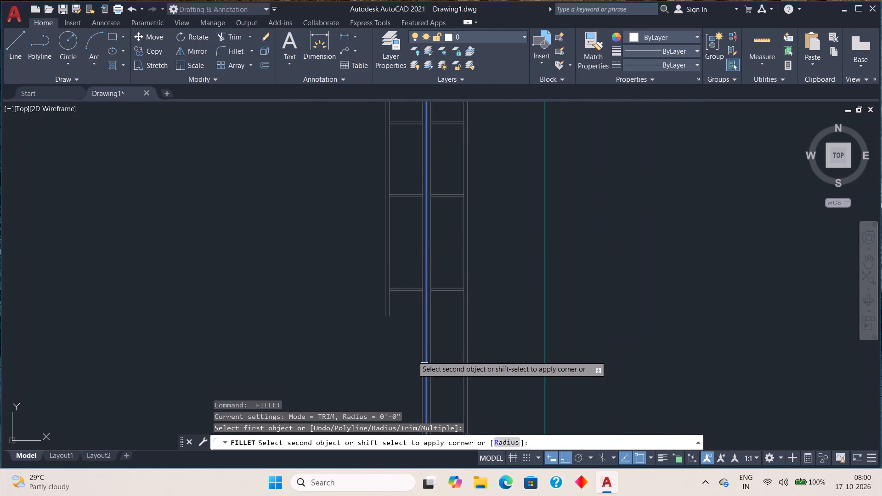
{"action": "scroll", "coordinate": [390, 322], "scroll_direction": "up", "scroll_amount": 3}
{"action": "left_click", "coordinate": [383, 280]}
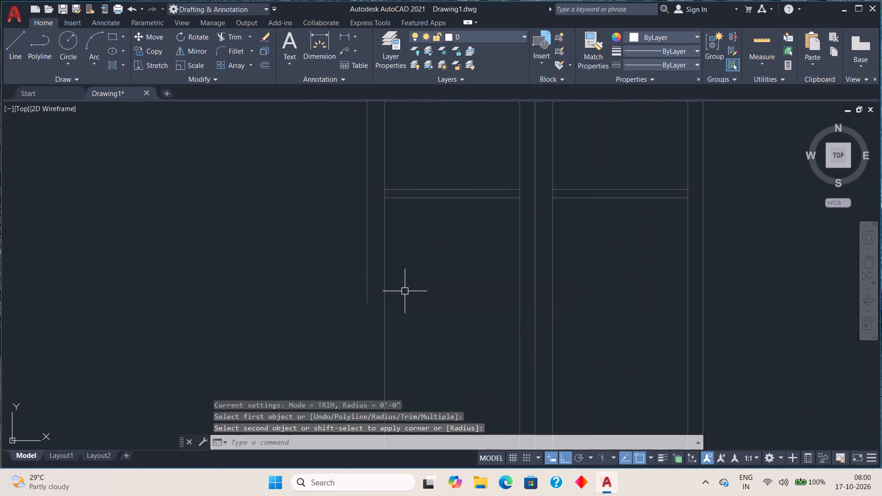
Fillet the outermost side strip line with the lowest front strip line to close F.B's outer corner.
{"action": "key", "text": "space"}
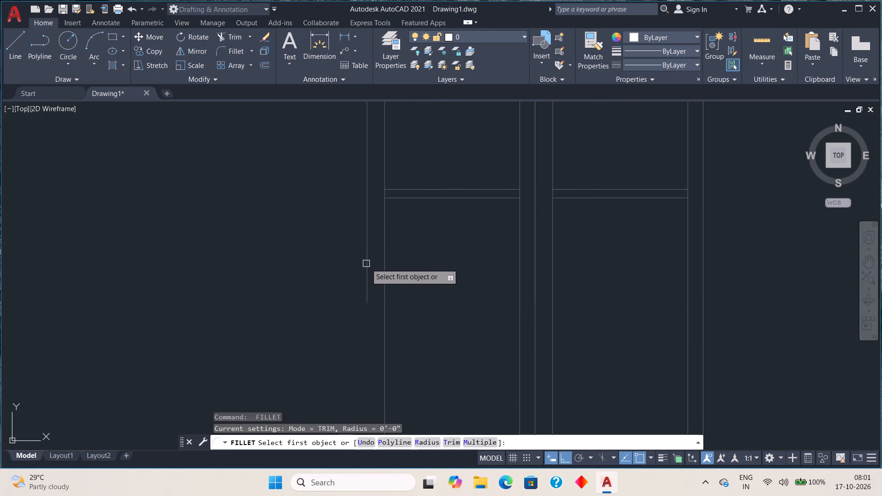
{"action": "left_click", "coordinate": [366, 264]}
{"action": "scroll", "coordinate": [455, 311], "scroll_direction": "down", "scroll_amount": 3}
{"action": "middle_click_drag", "start_coordinate": [462, 378], "coordinate": [465, 99]}
{"action": "scroll", "coordinate": [471, 140], "scroll_direction": "down", "scroll_amount": 1}
{"action": "middle_click_drag", "start_coordinate": [486, 304], "coordinate": [468, 123]}
{"action": "scroll", "coordinate": [490, 201], "scroll_direction": "up", "scroll_amount": 3}
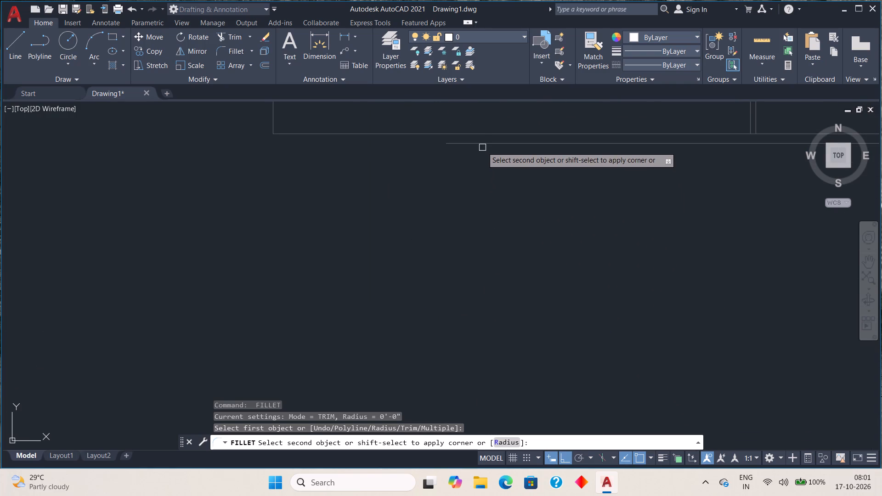
{"action": "left_click", "coordinate": [482, 143]}
Delete the vertical 15'-10" and horizontal 12'-1" dimensions inside F.B on the first floor plan.
{"action": "scroll", "coordinate": [465, 185], "scroll_direction": "down", "scroll_amount": 6}
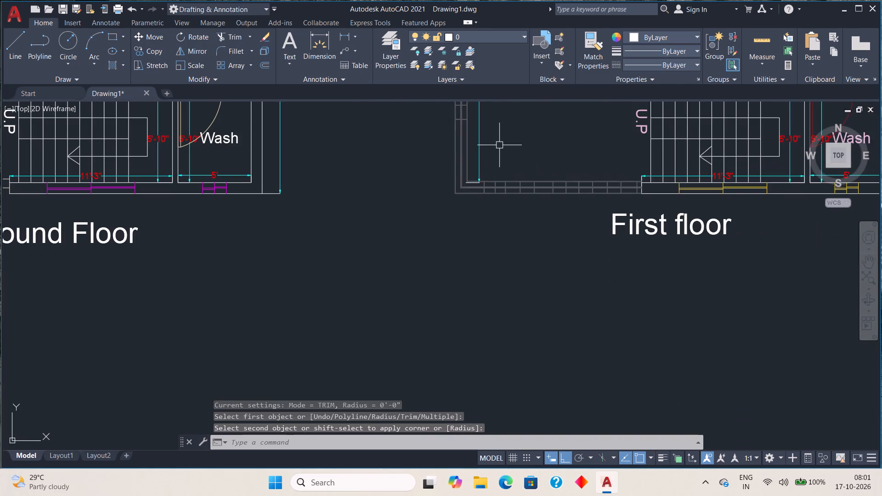
{"action": "middle_click_drag", "start_coordinate": [501, 144], "coordinate": [403, 309]}
{"action": "scroll", "coordinate": [401, 297], "scroll_direction": "down", "scroll_amount": 1}
{"action": "middle_click_drag", "start_coordinate": [404, 209], "coordinate": [403, 220]}
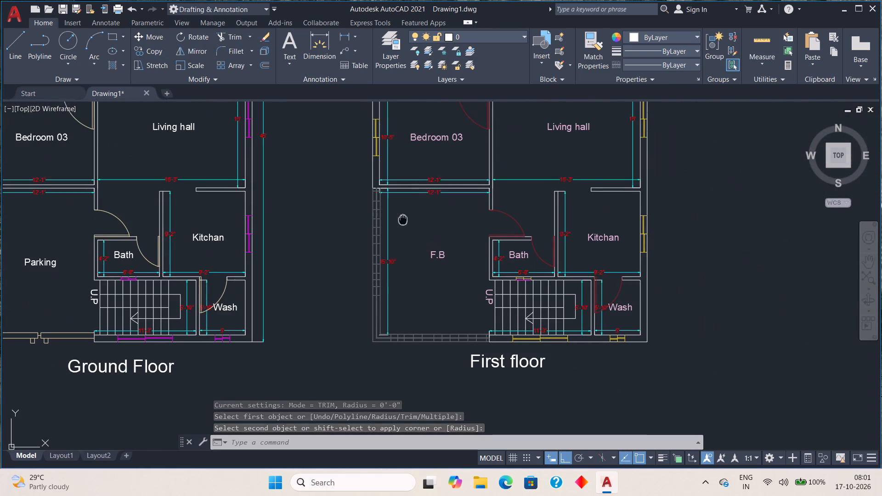
{"action": "middle_click_drag", "start_coordinate": [403, 220], "coordinate": [396, 247]}
{"action": "scroll", "coordinate": [395, 248], "scroll_direction": "up", "scroll_amount": 1}
{"action": "scroll", "coordinate": [392, 252], "scroll_direction": "down", "scroll_amount": 1}
{"action": "middle_click_drag", "start_coordinate": [401, 287], "coordinate": [407, 258]}
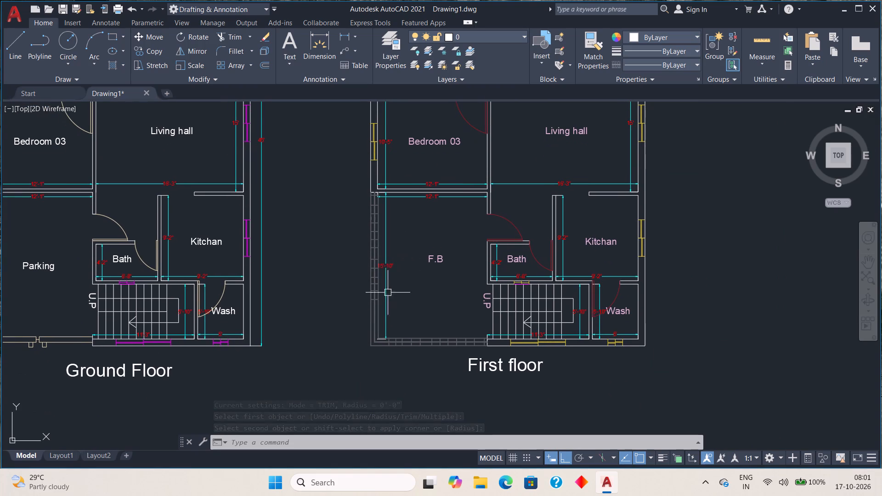
{"action": "left_click", "coordinate": [386, 301]}
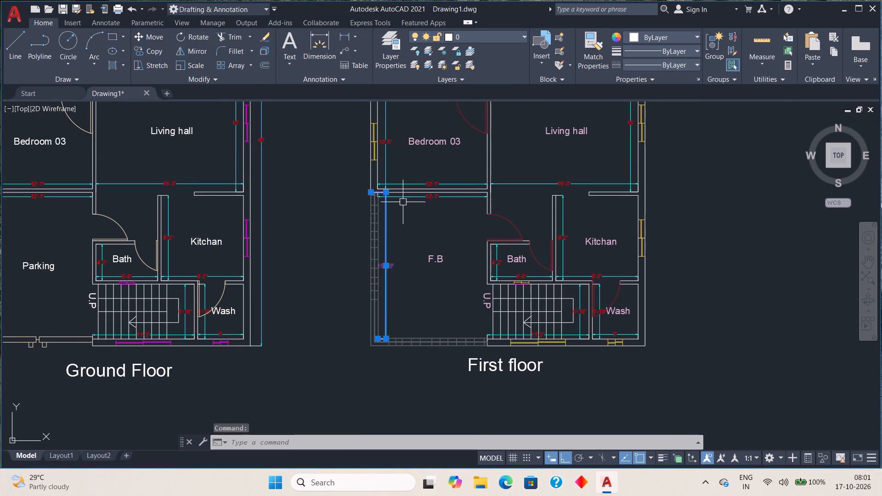
{"action": "scroll", "coordinate": [405, 200], "scroll_direction": "up", "scroll_amount": 3}
{"action": "left_click", "coordinate": [405, 185]}
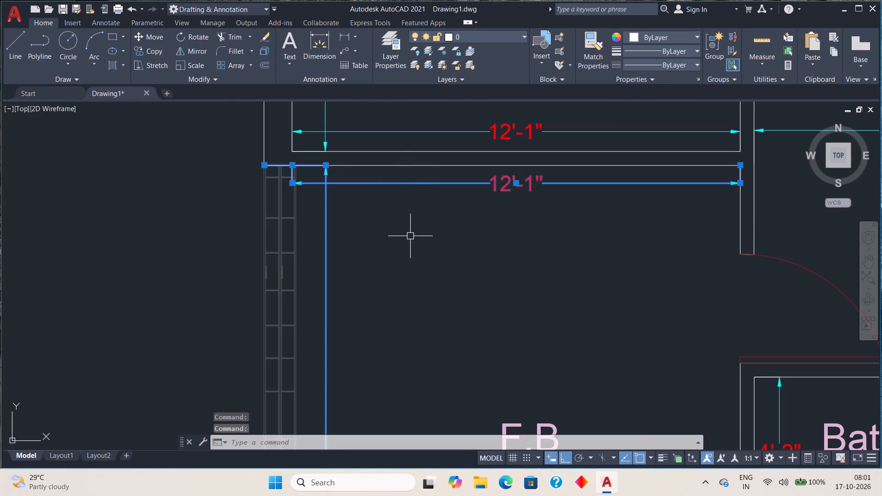
{"action": "key", "text": "Delete"}
{"action": "scroll", "coordinate": [411, 232], "scroll_direction": "down", "scroll_amount": 2}
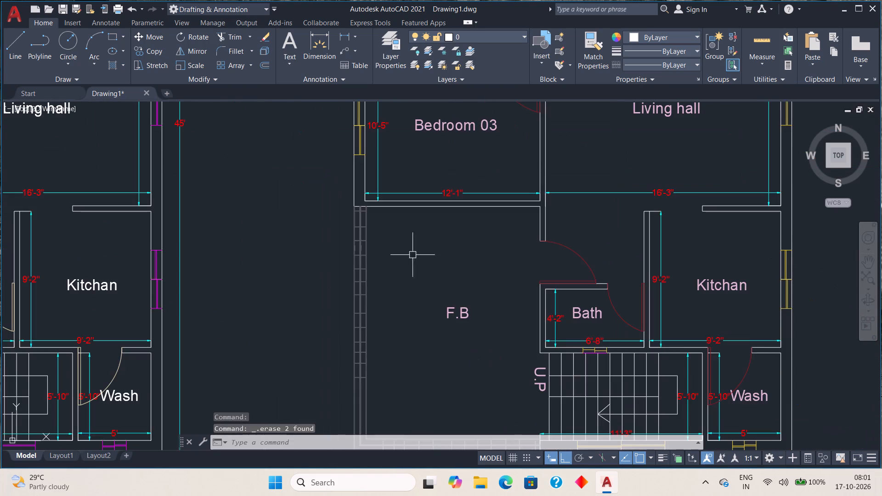
Add a vertical linear dimension inside F.B from Bedroom 03's wall to the strips' inner corner, aligned with Bedroom 03's vertical dimension.
{"action": "middle_click_drag", "start_coordinate": [475, 321], "coordinate": [481, 190]}
{"action": "middle_click_drag", "start_coordinate": [476, 244], "coordinate": [464, 326]}
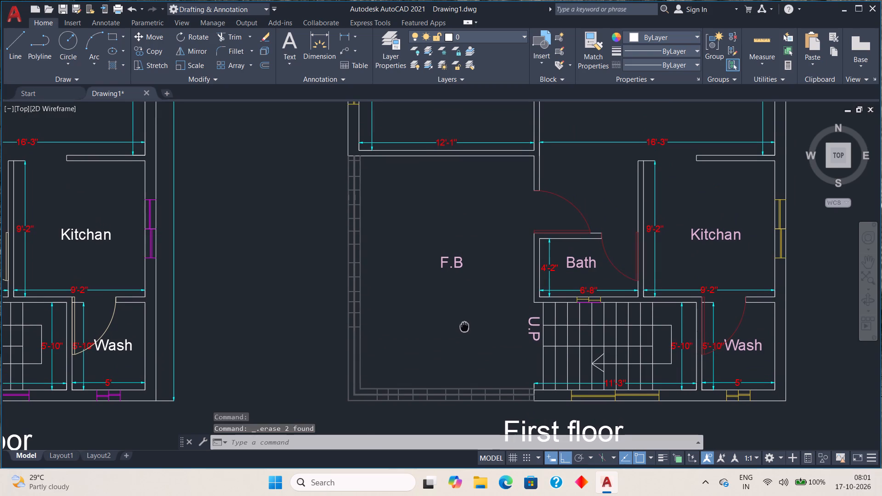
{"action": "middle_click_drag", "start_coordinate": [464, 326], "coordinate": [464, 326]}
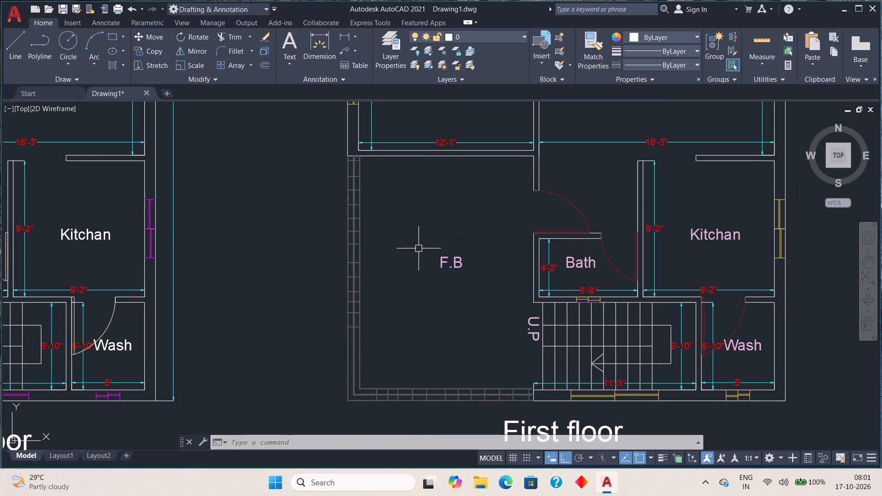
{"action": "left_click", "coordinate": [347, 38]}
{"action": "scroll", "coordinate": [365, 167], "scroll_direction": "up", "scroll_amount": 4}
{"action": "middle_click_drag", "start_coordinate": [352, 148], "coordinate": [350, 159]}
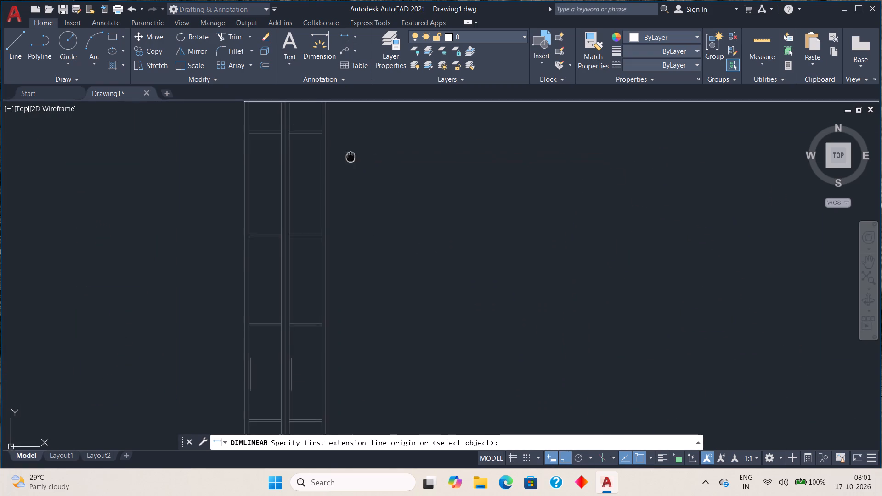
{"action": "middle_click_drag", "start_coordinate": [350, 159], "coordinate": [353, 273]}
{"action": "scroll", "coordinate": [341, 245], "scroll_direction": "up", "scroll_amount": 1}
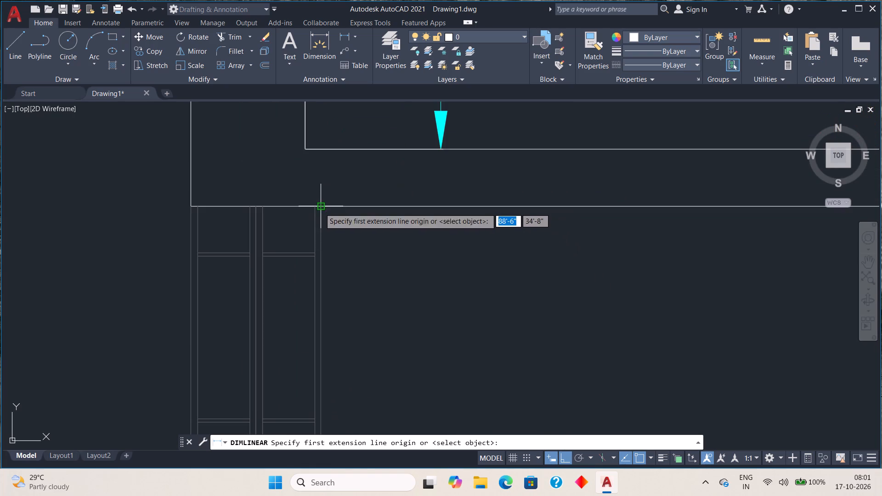
{"action": "left_click", "coordinate": [320, 208]}
{"action": "scroll", "coordinate": [354, 268], "scroll_direction": "down", "scroll_amount": 4}
{"action": "middle_click_drag", "start_coordinate": [362, 338], "coordinate": [395, 147]}
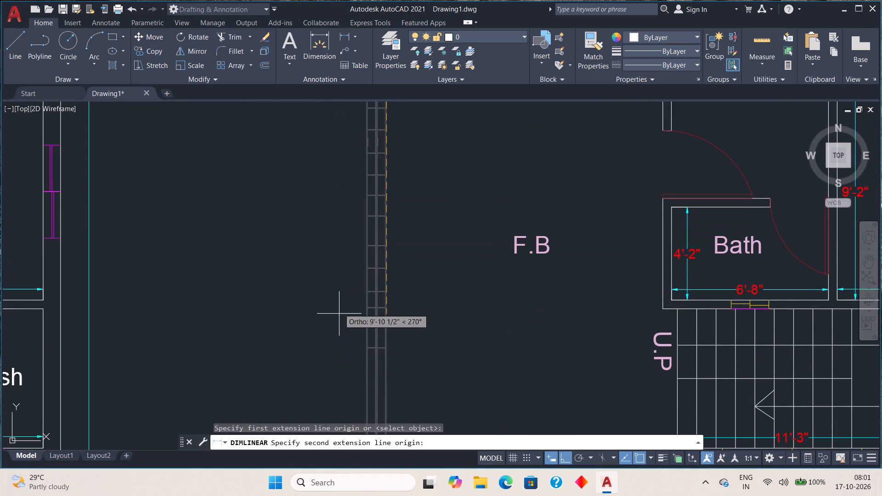
{"action": "middle_click_drag", "start_coordinate": [345, 384], "coordinate": [390, 149]}
{"action": "scroll", "coordinate": [450, 194], "scroll_direction": "up", "scroll_amount": 5}
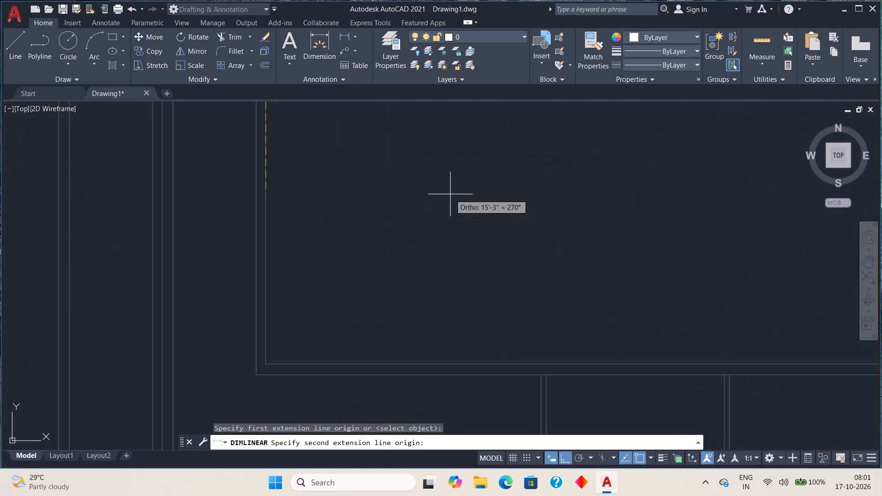
{"action": "left_click", "coordinate": [265, 363]}
{"action": "scroll", "coordinate": [348, 230], "scroll_direction": "down", "scroll_amount": 5}
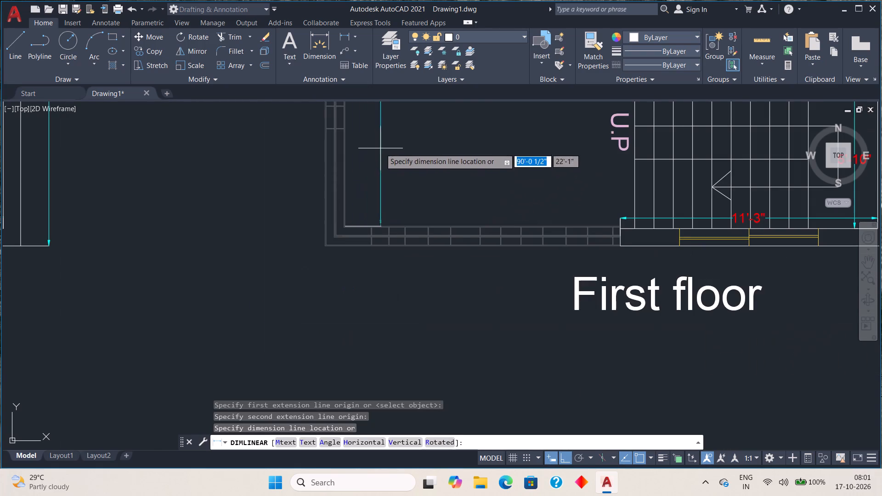
{"action": "middle_click_drag", "start_coordinate": [380, 148], "coordinate": [317, 442]}
{"action": "middle_click_drag", "start_coordinate": [296, 200], "coordinate": [303, 365]}
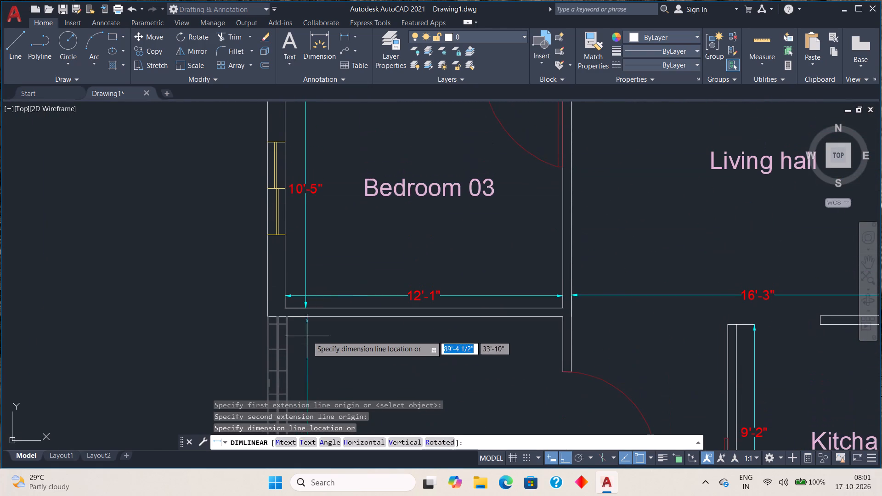
{"action": "left_click", "coordinate": [305, 310]}
Add a horizontal linear dimension across F.B from the strips' inner corner to the staircase wall, in line with the stair's 11'-3" dimension.
{"action": "scroll", "coordinate": [337, 348], "scroll_direction": "down", "scroll_amount": 3}
{"action": "middle_click_drag", "start_coordinate": [353, 351], "coordinate": [352, 353]}
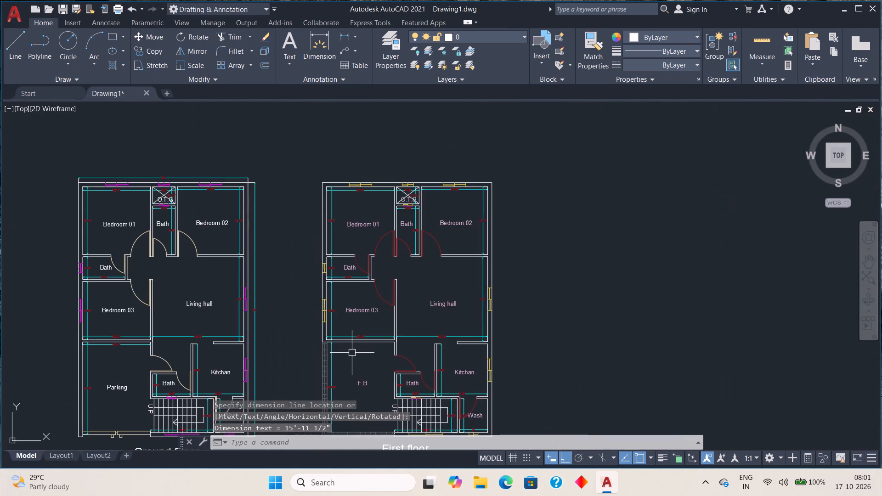
{"action": "middle_click_drag", "start_coordinate": [352, 353], "coordinate": [386, 123]}
{"action": "scroll", "coordinate": [394, 194], "scroll_direction": "up", "scroll_amount": 4}
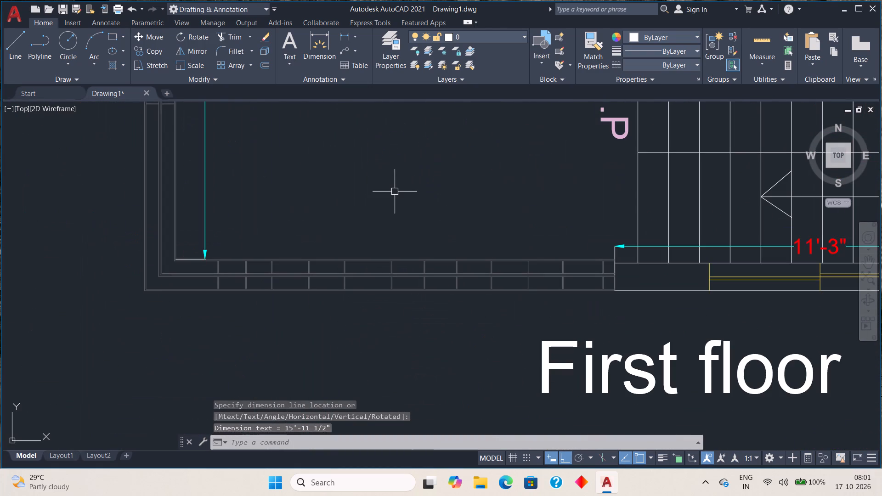
{"action": "key", "text": "space"}
{"action": "scroll", "coordinate": [229, 254], "scroll_direction": "up", "scroll_amount": 4}
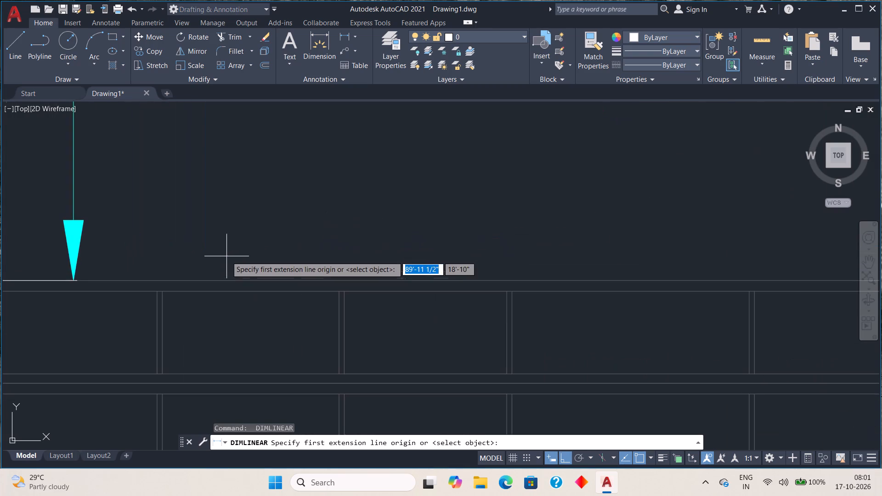
{"action": "middle_click_drag", "start_coordinate": [213, 266], "coordinate": [681, 317]}
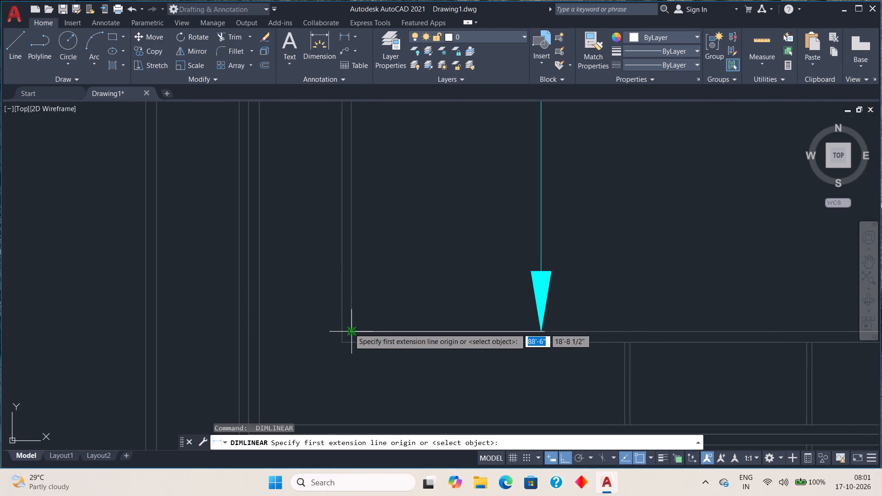
{"action": "left_click", "coordinate": [349, 329]}
{"action": "scroll", "coordinate": [699, 298], "scroll_direction": "down", "scroll_amount": 2}
{"action": "middle_click_drag", "start_coordinate": [718, 305], "coordinate": [0, 258]}
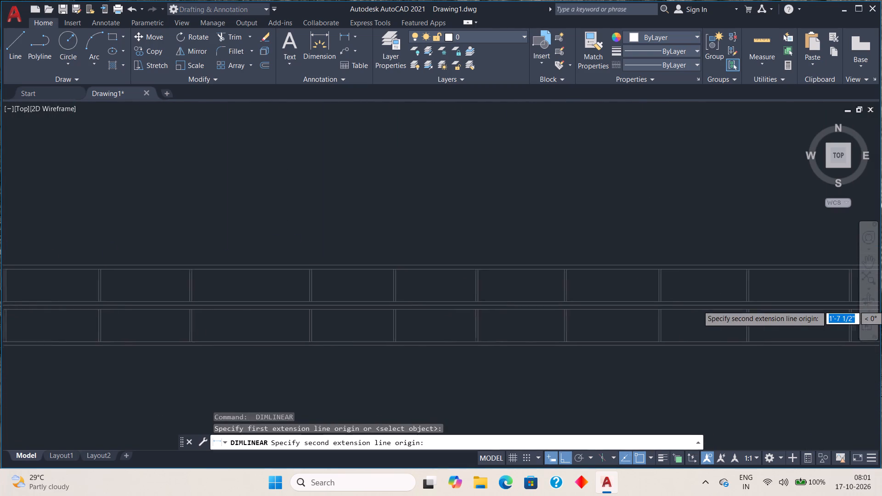
{"action": "middle_click_drag", "start_coordinate": [0, 258], "coordinate": [24, 260]}
{"action": "middle_click_drag", "start_coordinate": [671, 287], "coordinate": [7, 269]}
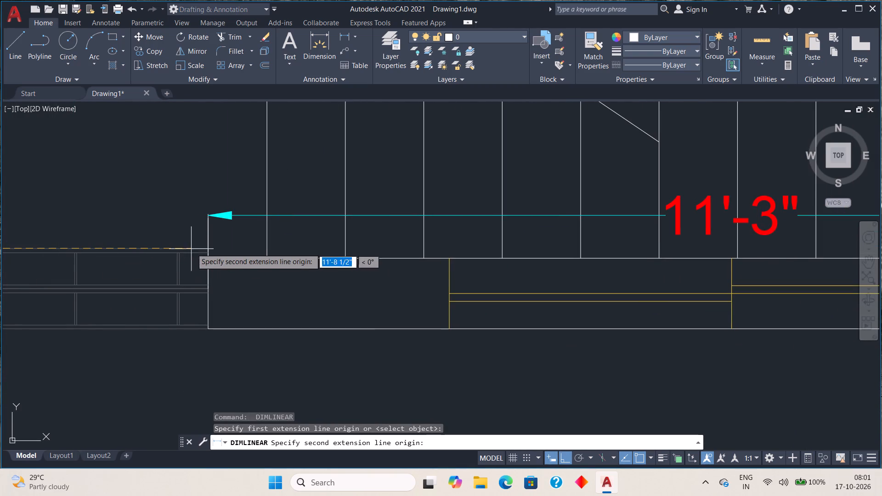
{"action": "scroll", "coordinate": [205, 247], "scroll_direction": "up", "scroll_amount": 2}
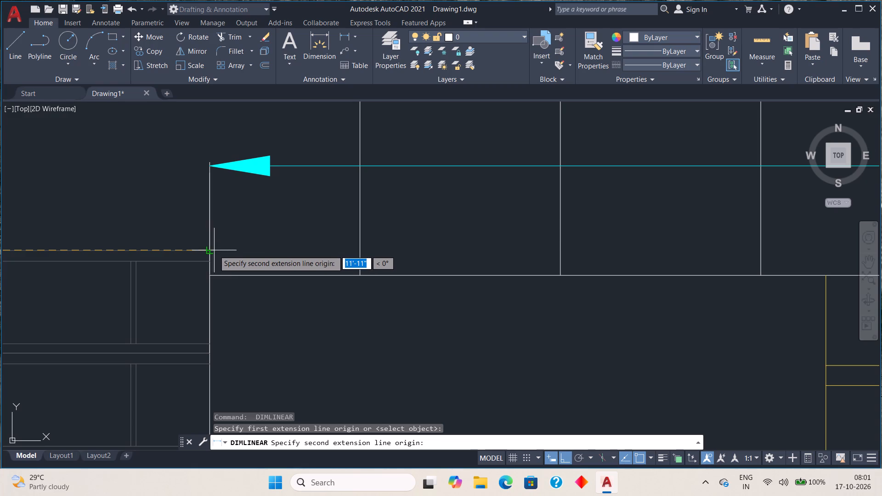
{"action": "left_click", "coordinate": [209, 250]}
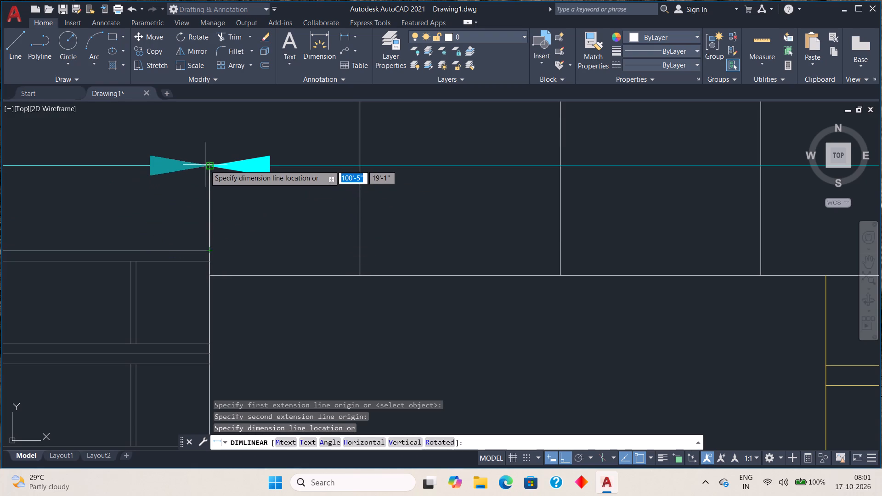
{"action": "left_click", "coordinate": [209, 165]}
Review F.B's new dimensions and crosspiece strips on the first floor plan, comparing it with the ground floor plan.
{"action": "scroll", "coordinate": [255, 200], "scroll_direction": "down", "scroll_amount": 6}
{"action": "middle_click_drag", "start_coordinate": [332, 255], "coordinate": [712, 363]}
{"action": "scroll", "coordinate": [712, 363], "scroll_direction": "down", "scroll_amount": 3}
{"action": "scroll", "coordinate": [653, 306], "scroll_direction": "up", "scroll_amount": 1}
{"action": "middle_click_drag", "start_coordinate": [605, 308], "coordinate": [534, 306]}
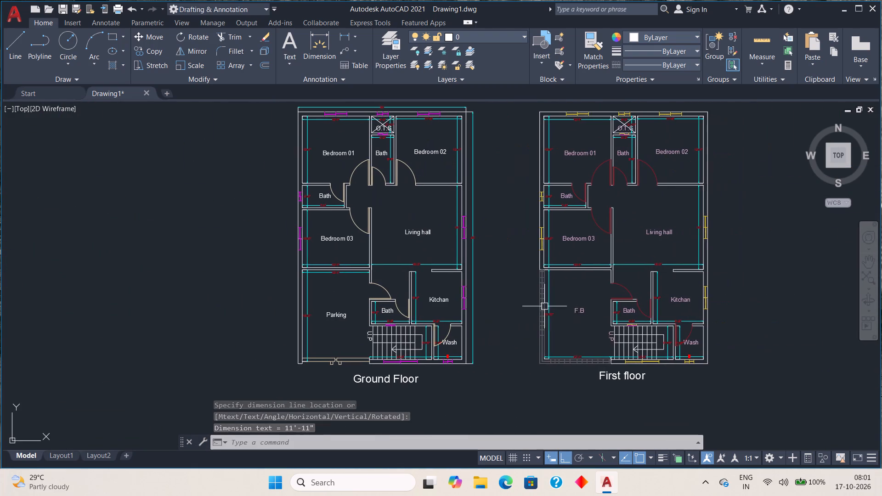
{"action": "scroll", "coordinate": [580, 301], "scroll_direction": "up", "scroll_amount": 2}
{"action": "middle_click_drag", "start_coordinate": [579, 310], "coordinate": [549, 262]}
{"action": "key", "text": "Escape"}
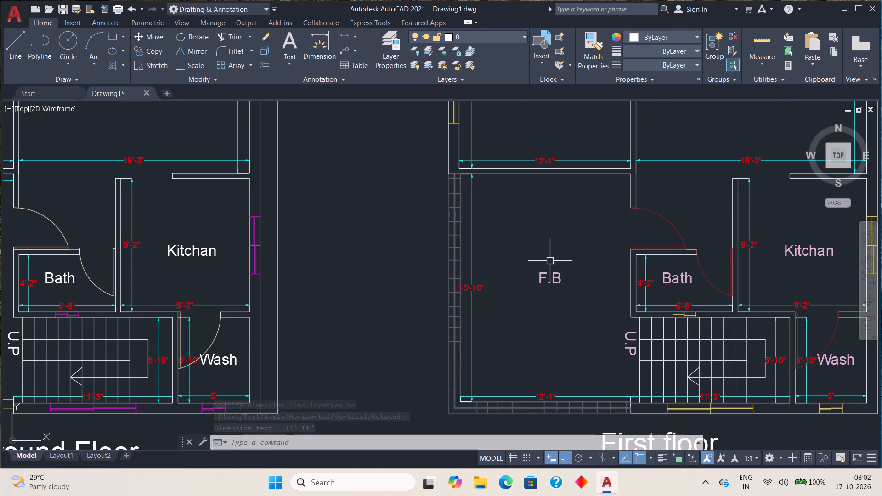
{"action": "key", "text": "Escape"}
{"action": "key", "text": "Escape"}
{"action": "key", "text": "Escape"}
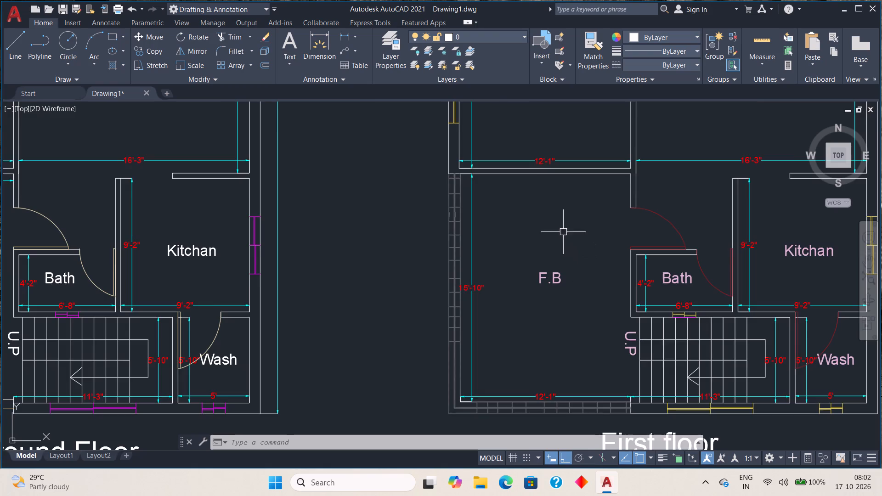
{"action": "scroll", "coordinate": [563, 232], "scroll_direction": "down", "scroll_amount": 2}
{"action": "middle_click_drag", "start_coordinate": [564, 224], "coordinate": [493, 229]}
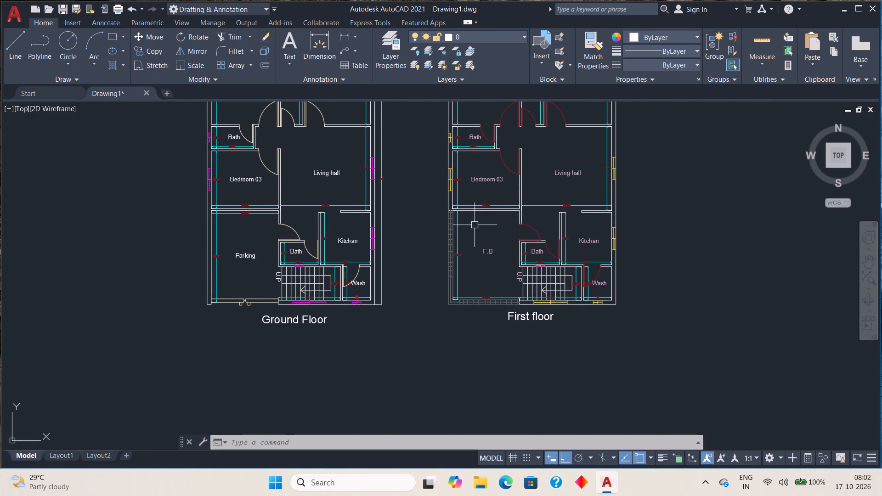
{"action": "scroll", "coordinate": [475, 225], "scroll_direction": "down", "scroll_amount": 1}
{"action": "middle_click_drag", "start_coordinate": [485, 188], "coordinate": [453, 258]}
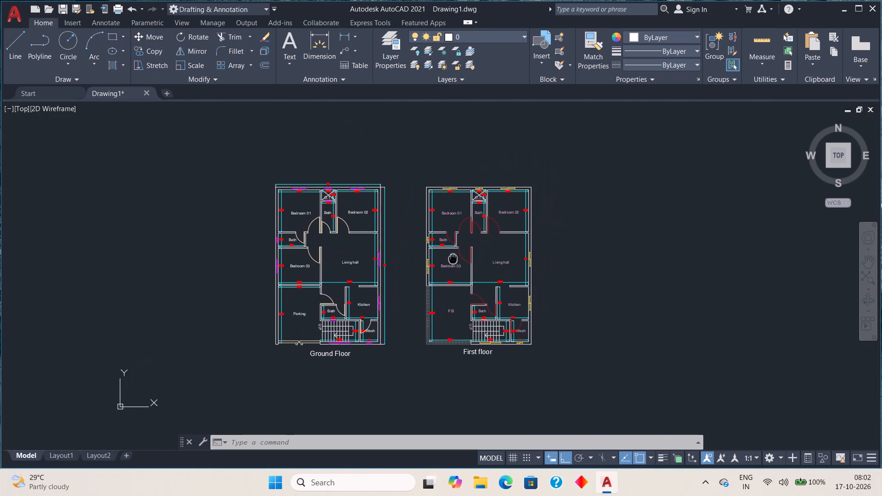
{"action": "middle_click_drag", "start_coordinate": [453, 258], "coordinate": [445, 246]}
{"action": "scroll", "coordinate": [445, 300], "scroll_direction": "up", "scroll_amount": 3}
{"action": "scroll", "coordinate": [461, 296], "scroll_direction": "down", "scroll_amount": 1}
{"action": "middle_click_drag", "start_coordinate": [460, 298], "coordinate": [462, 242]}
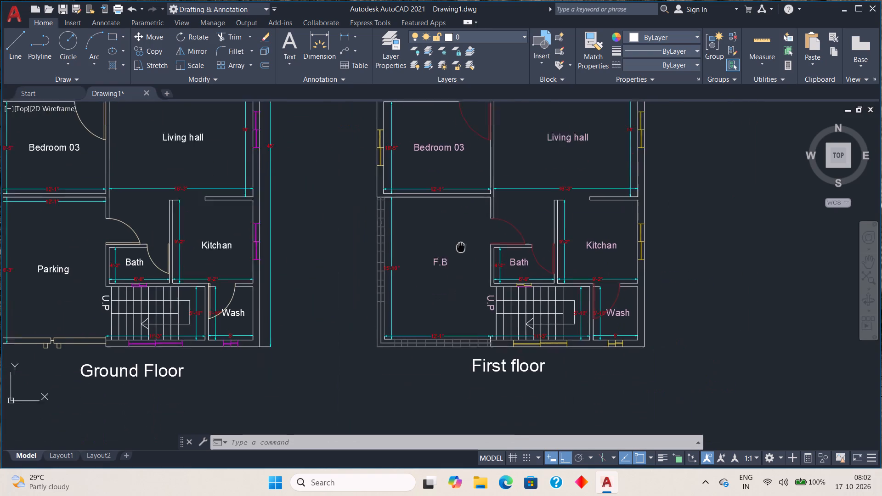
{"action": "scroll", "coordinate": [464, 233], "scroll_direction": "up", "scroll_amount": 1}
{"action": "middle_click_drag", "start_coordinate": [462, 242], "coordinate": [469, 212]}
{"action": "middle_click_drag", "start_coordinate": [373, 306], "coordinate": [412, 257]}
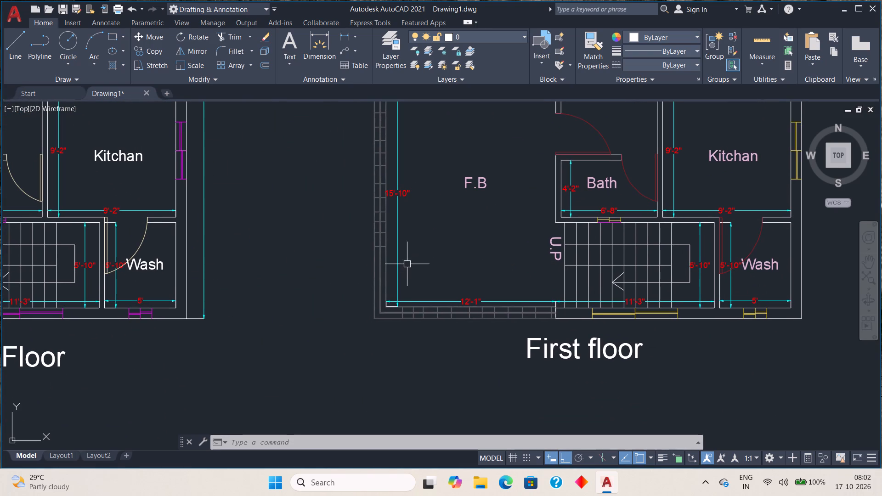
{"action": "scroll", "coordinate": [395, 259], "scroll_direction": "up", "scroll_amount": 4}
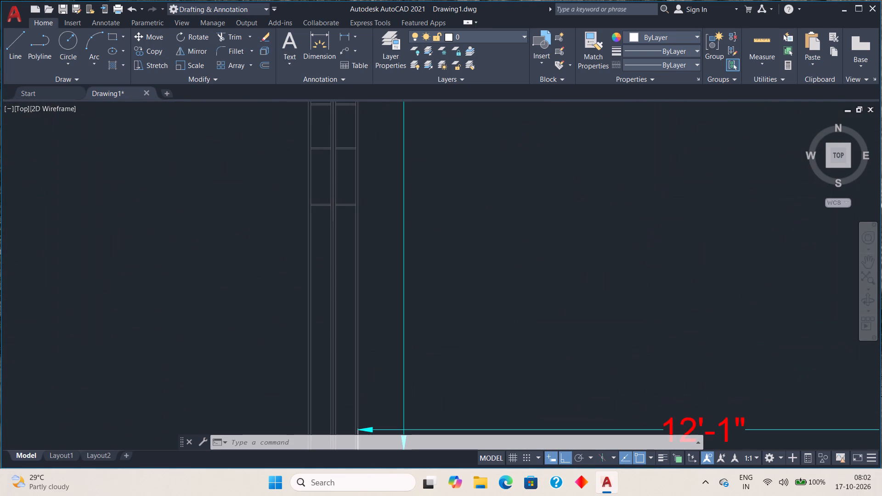
{"action": "scroll", "coordinate": [395, 260], "scroll_direction": "down", "scroll_amount": 6}
{"action": "middle_click_drag", "start_coordinate": [407, 285], "coordinate": [396, 315]}
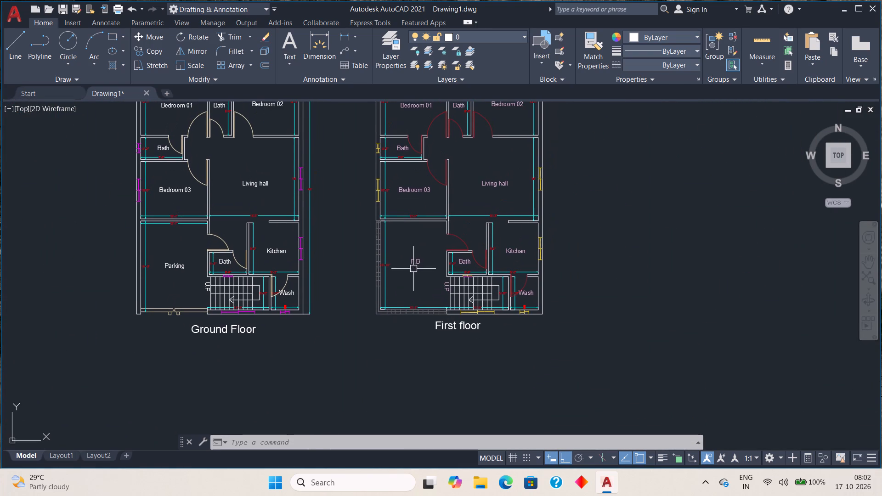
{"action": "scroll", "coordinate": [378, 219], "scroll_direction": "up", "scroll_amount": 5}
{"action": "scroll", "coordinate": [378, 219], "scroll_direction": "down", "scroll_amount": 4}
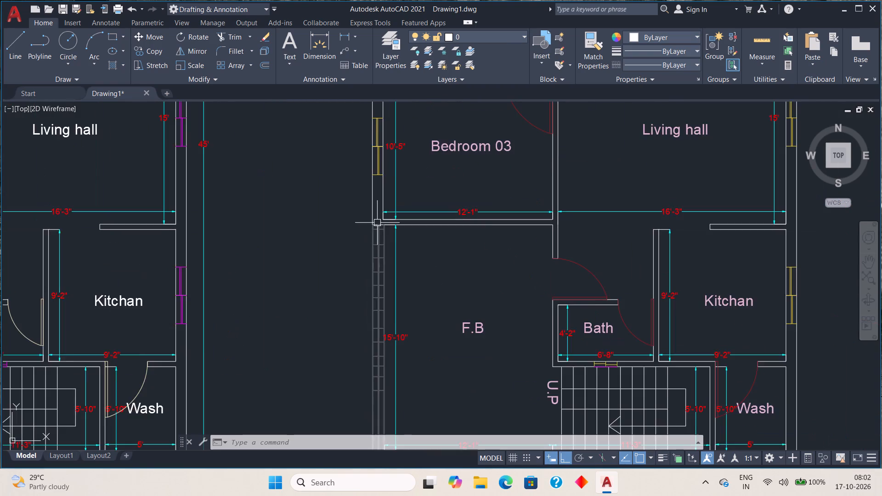
{"action": "middle_click_drag", "start_coordinate": [429, 283], "coordinate": [444, 234]}
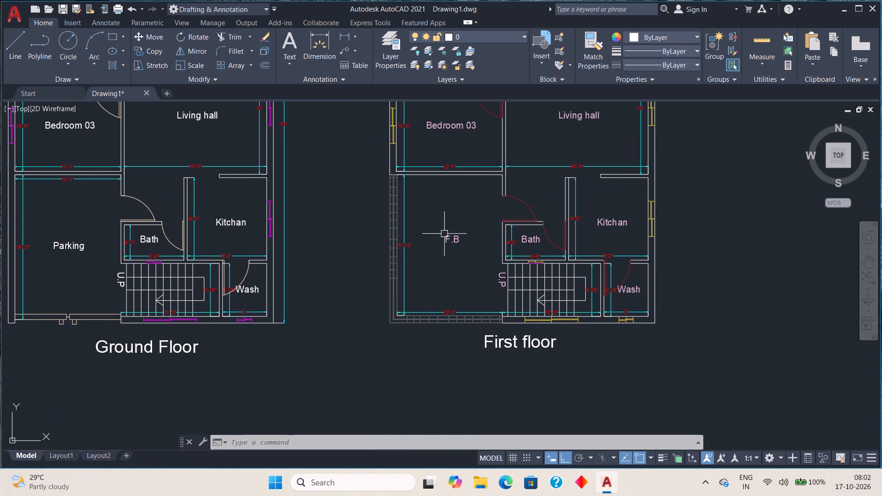
{"action": "scroll", "coordinate": [433, 238], "scroll_direction": "up", "scroll_amount": 3}
{"action": "scroll", "coordinate": [433, 238], "scroll_direction": "down", "scroll_amount": 1}
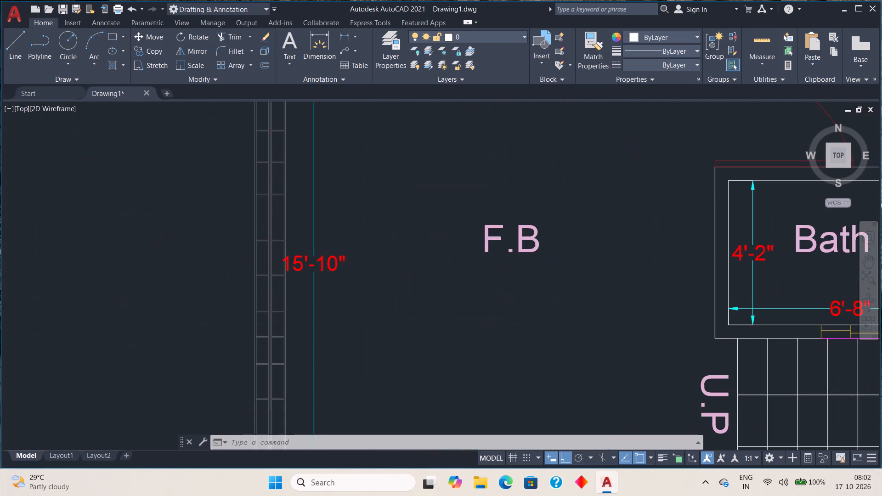
{"action": "scroll", "coordinate": [433, 238], "scroll_direction": "down", "scroll_amount": 1}
{"action": "middle_click_drag", "start_coordinate": [429, 248], "coordinate": [405, 211]}
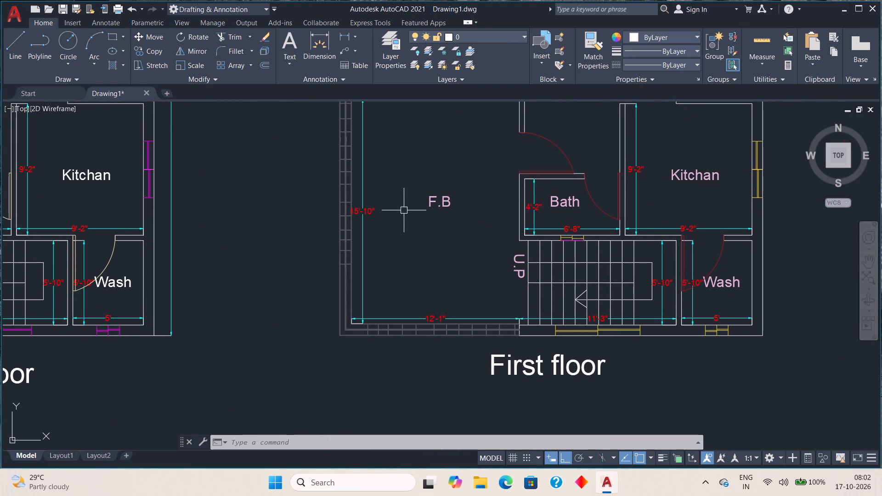
Copy the F.B room label onto the corner of the strips on the first floor plan.
{"action": "left_click", "coordinate": [411, 178]}
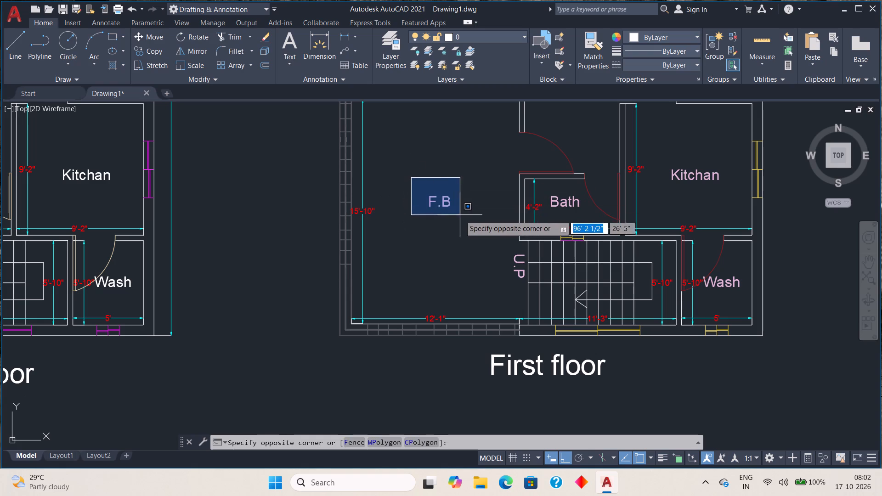
{"action": "left_click", "coordinate": [460, 218]}
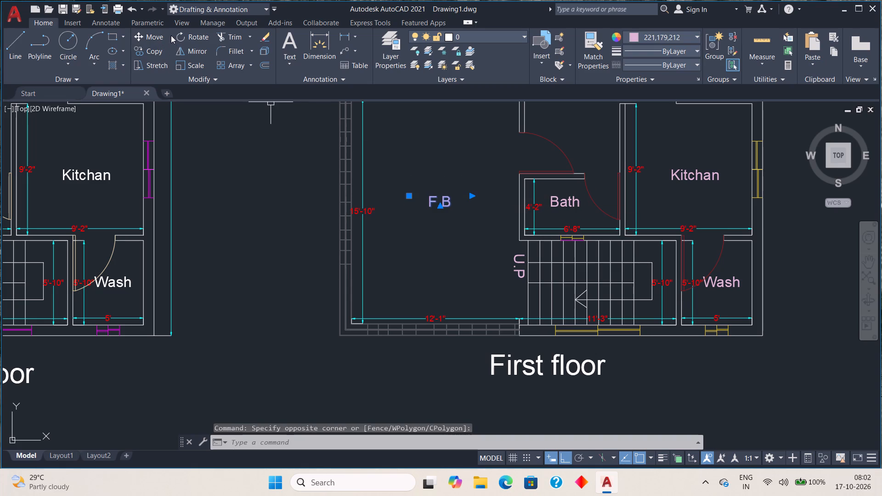
{"action": "left_click", "coordinate": [149, 49]}
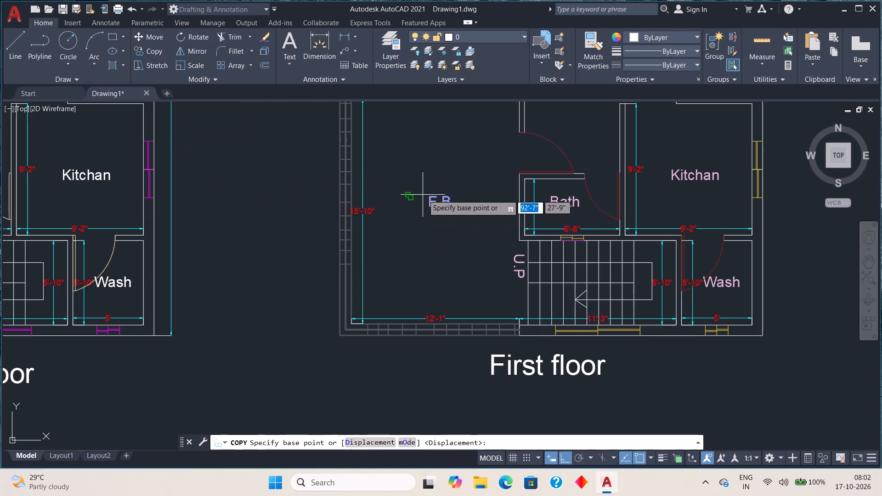
{"action": "left_click", "coordinate": [430, 197]}
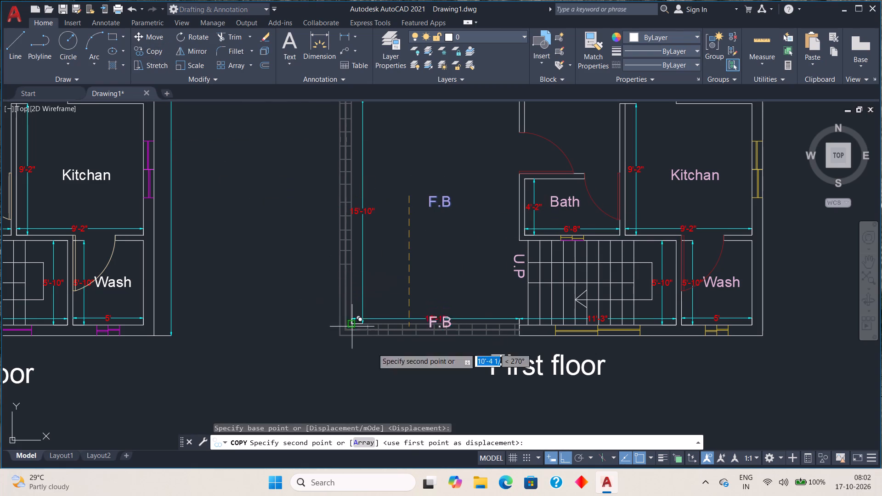
{"action": "left_click", "coordinate": [571, 453]}
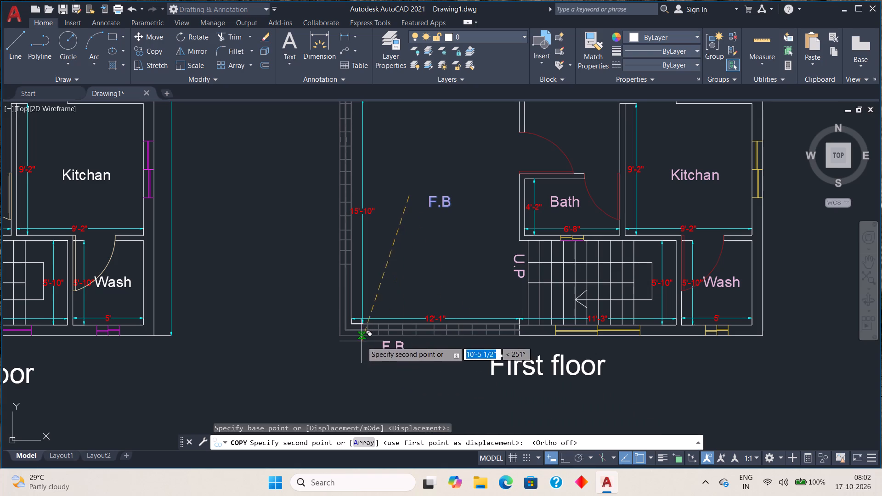
{"action": "scroll", "coordinate": [359, 341], "scroll_direction": "up", "scroll_amount": 3}
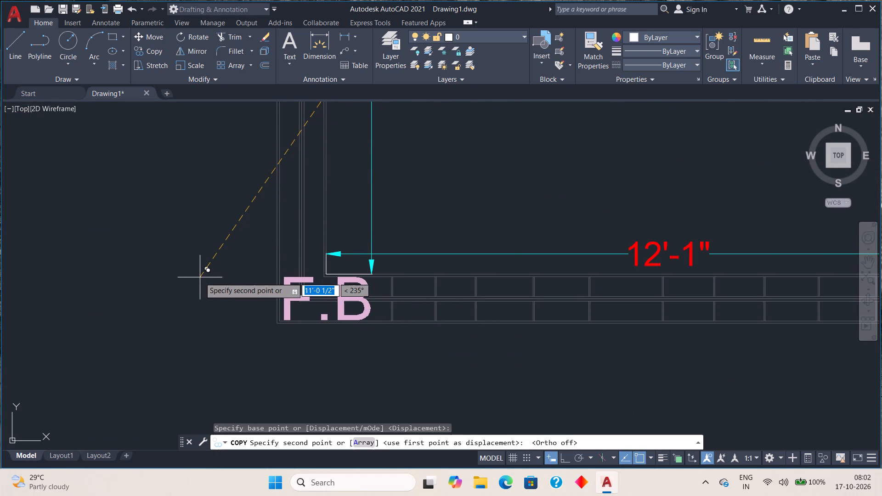
{"action": "left_click", "coordinate": [200, 277]}
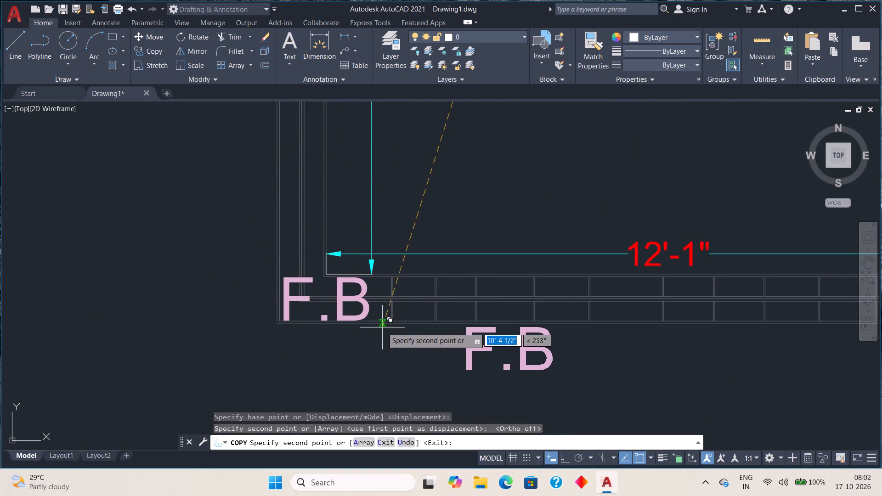
{"action": "key", "text": "Escape"}
Change the copied label at the strips' corner to "Raling Glass" and widen its text box to fit one line.
{"action": "double_click", "coordinate": [359, 306]}
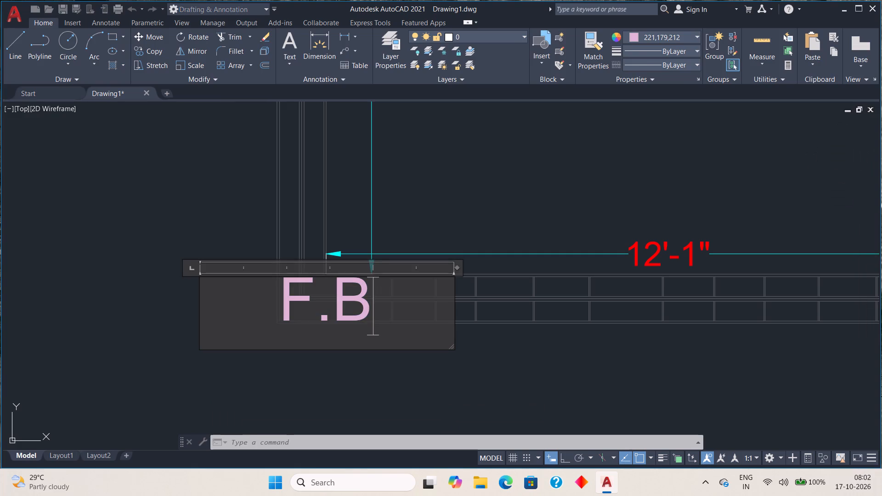
{"action": "key", "text": "BackSpace"}
{"action": "key", "text": "BackSpace"}
{"action": "key", "text": "BackSpace"}
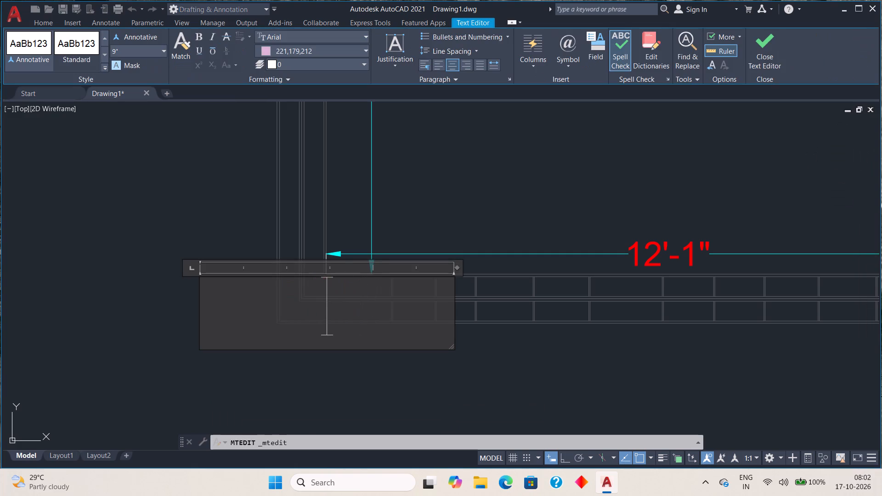
{"action": "key", "text": "g"}
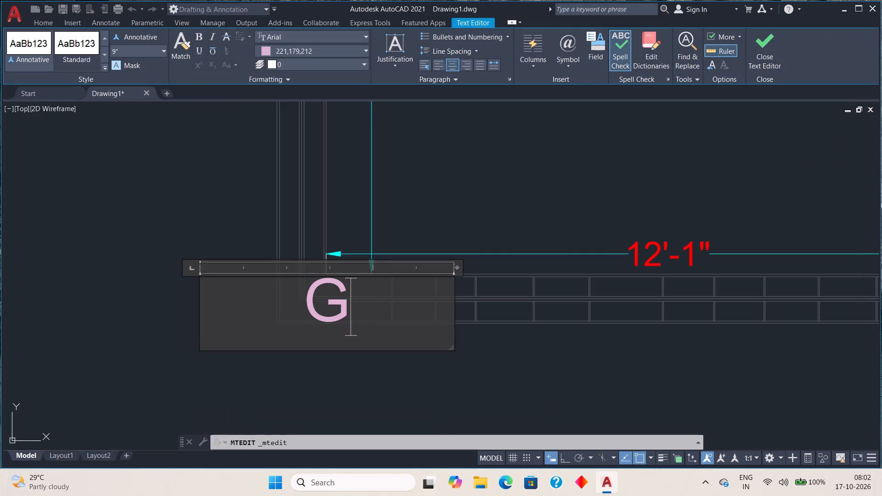
{"action": "type", "text": "lass"}
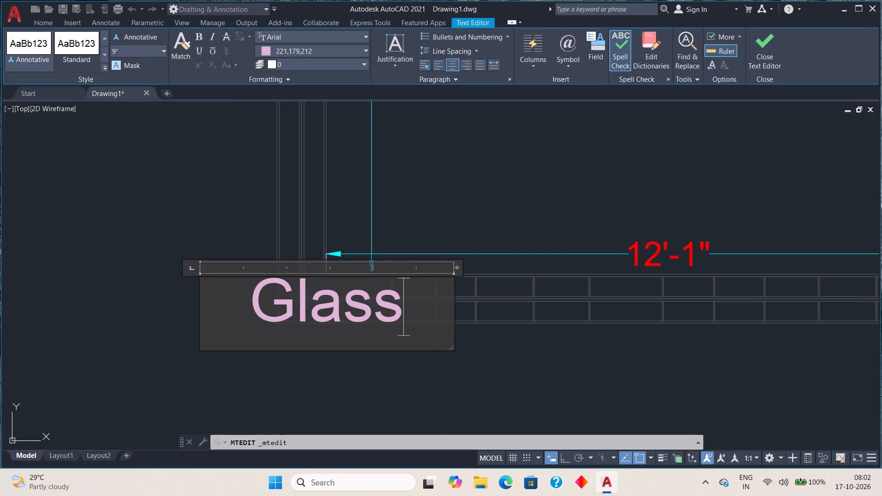
{"action": "key", "text": "space"}
{"action": "left_click", "coordinate": [222, 301]}
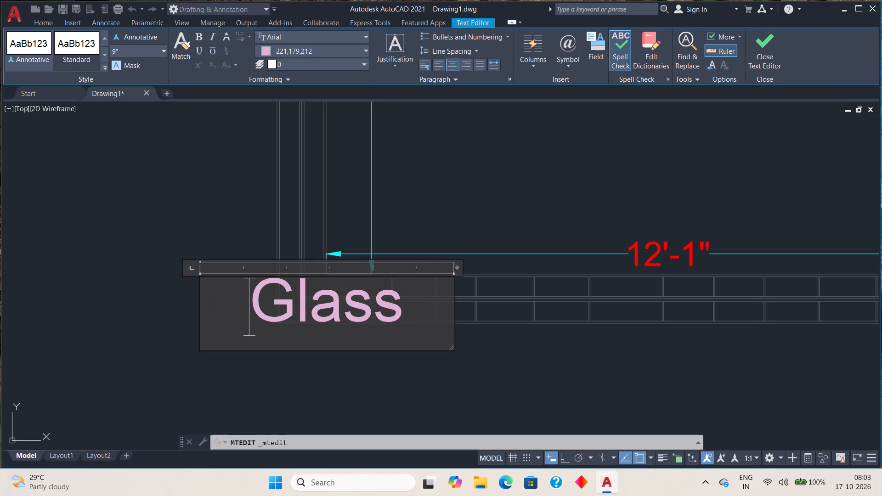
{"action": "key", "text": "r"}
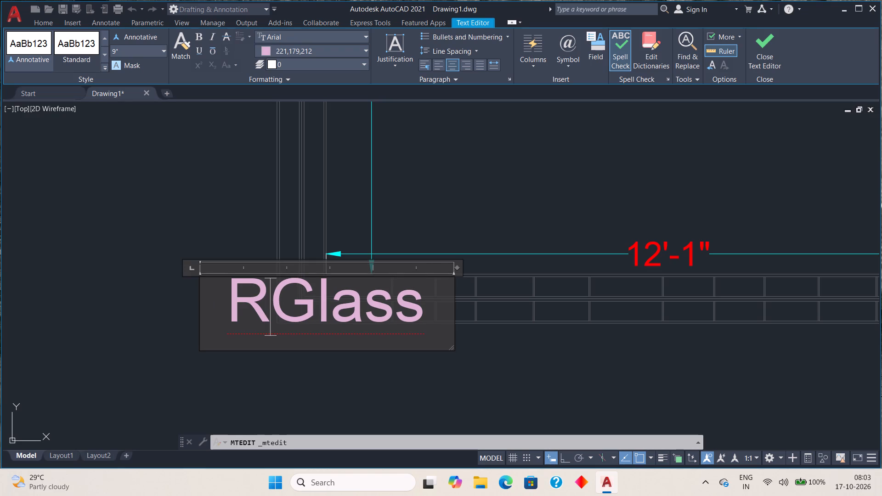
{"action": "key", "text": "a"}
{"action": "type", "text": "ling"}
{"action": "key", "text": "space"}
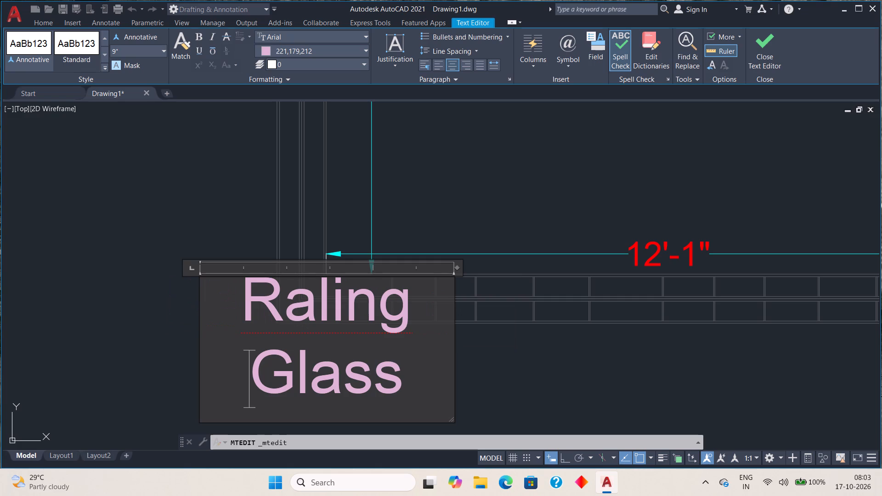
{"action": "scroll", "coordinate": [222, 301], "scroll_direction": "down", "scroll_amount": 1}
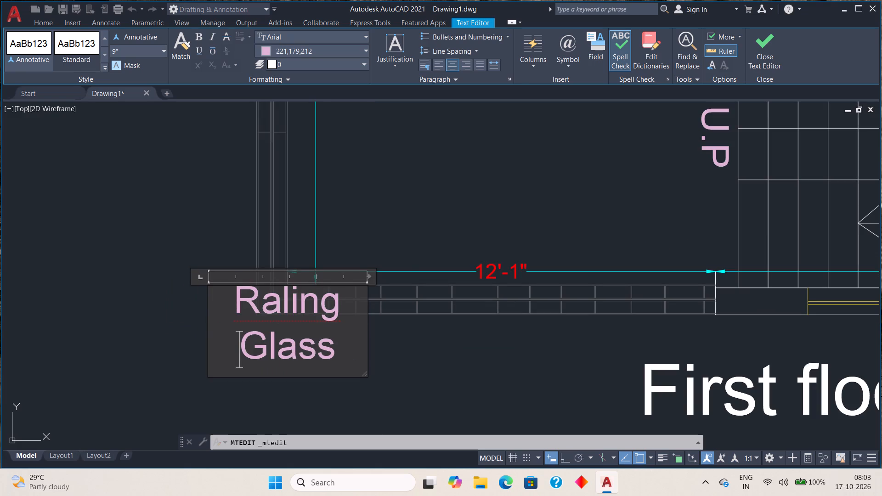
{"action": "left_click_drag", "start_coordinate": [367, 321], "coordinate": [447, 333]}
{"action": "left_click", "coordinate": [419, 368]}
{"action": "scroll", "coordinate": [413, 364], "scroll_direction": "down", "scroll_amount": 2}
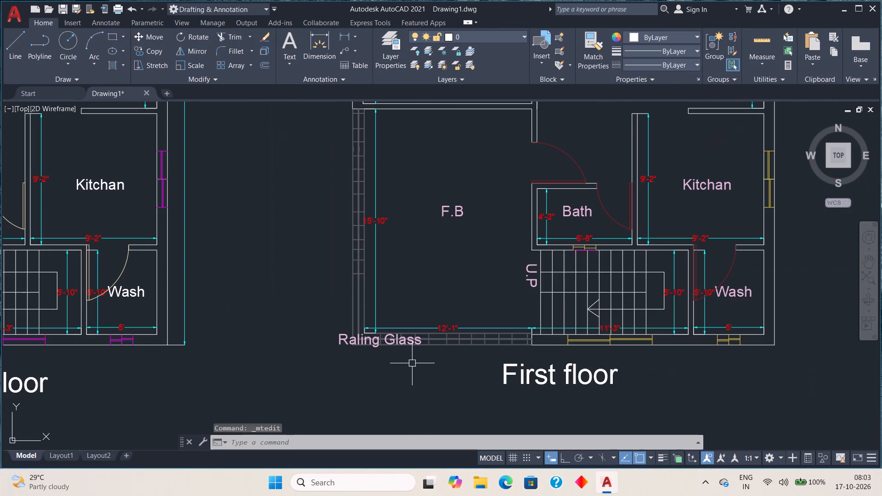
{"action": "middle_click_drag", "start_coordinate": [405, 361], "coordinate": [413, 366]}
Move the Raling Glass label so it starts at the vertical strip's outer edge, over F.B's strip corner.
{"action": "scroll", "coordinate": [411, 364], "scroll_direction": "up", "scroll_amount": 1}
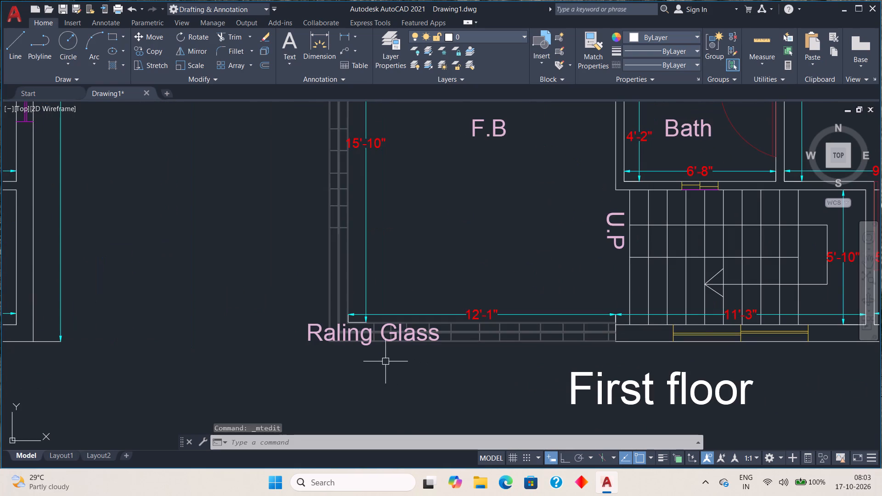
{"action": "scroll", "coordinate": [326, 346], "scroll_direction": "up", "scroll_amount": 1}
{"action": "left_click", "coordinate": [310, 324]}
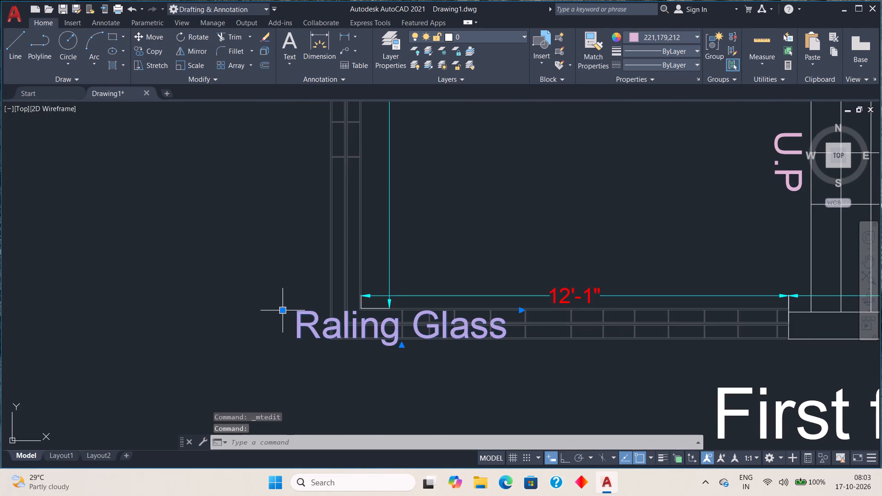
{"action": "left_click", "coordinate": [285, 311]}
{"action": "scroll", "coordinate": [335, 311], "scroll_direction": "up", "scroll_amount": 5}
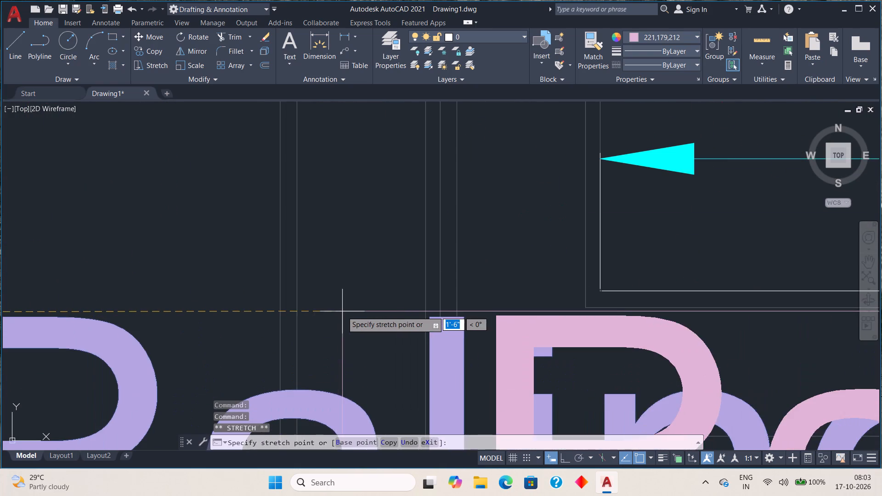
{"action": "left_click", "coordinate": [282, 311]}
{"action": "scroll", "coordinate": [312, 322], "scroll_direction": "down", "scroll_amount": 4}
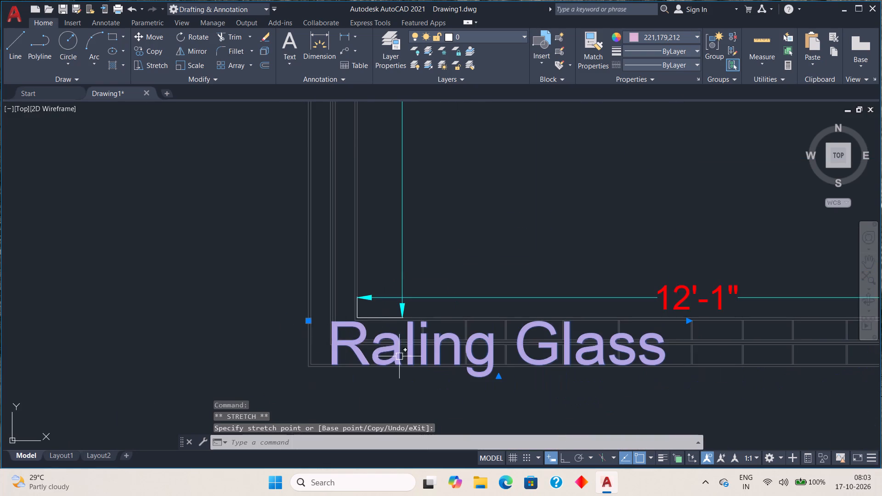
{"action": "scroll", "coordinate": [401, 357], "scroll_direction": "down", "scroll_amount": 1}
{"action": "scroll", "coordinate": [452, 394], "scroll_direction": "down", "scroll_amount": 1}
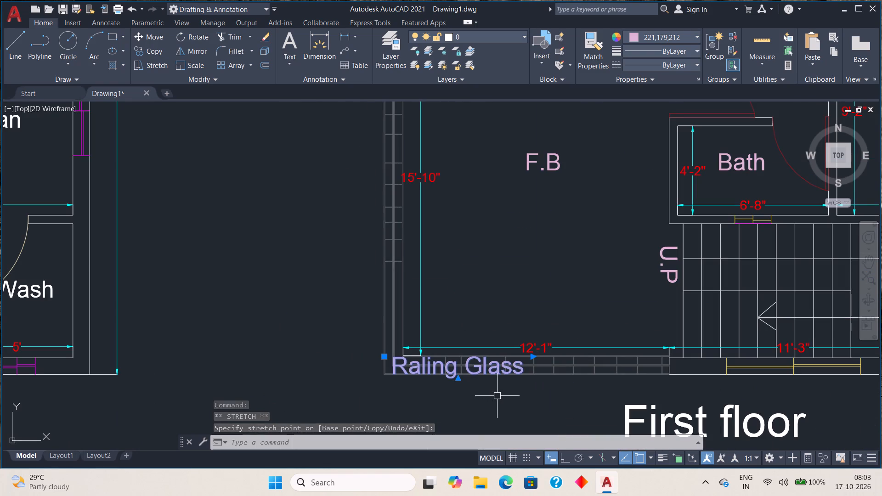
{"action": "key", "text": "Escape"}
Move the Raling Glass label along the horizontal strip, clear of the corner and beneath F.B's 12'-1" dimension.
{"action": "scroll", "coordinate": [504, 390], "scroll_direction": "down", "scroll_amount": 1}
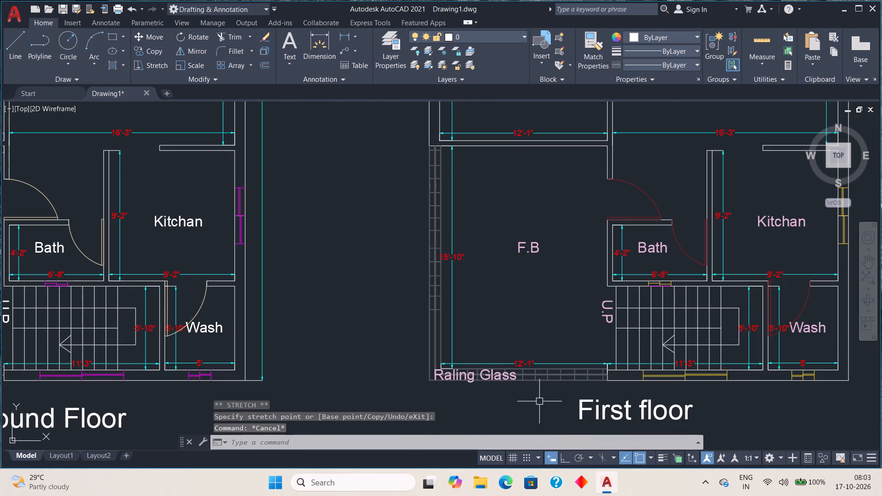
{"action": "middle_click_drag", "start_coordinate": [540, 400], "coordinate": [487, 368]}
{"action": "scroll", "coordinate": [487, 368], "scroll_direction": "down", "scroll_amount": 2}
{"action": "scroll", "coordinate": [487, 368], "scroll_direction": "up", "scroll_amount": 2}
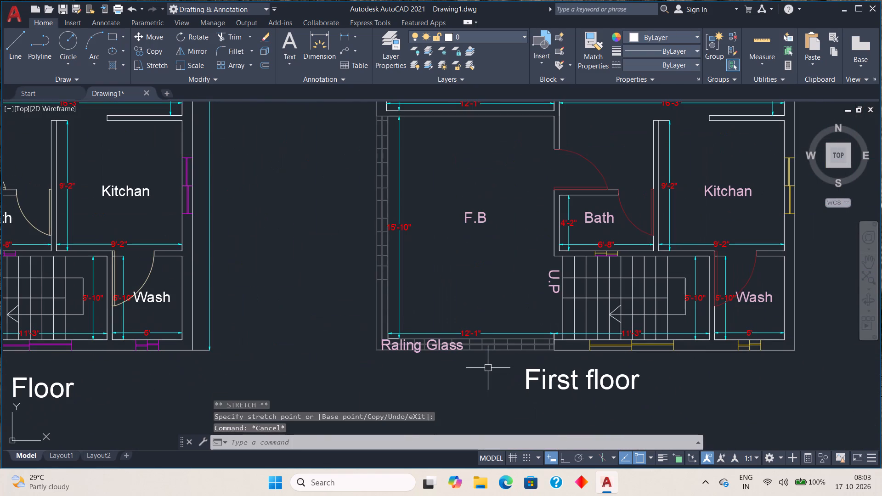
{"action": "scroll", "coordinate": [379, 341], "scroll_direction": "up", "scroll_amount": 2}
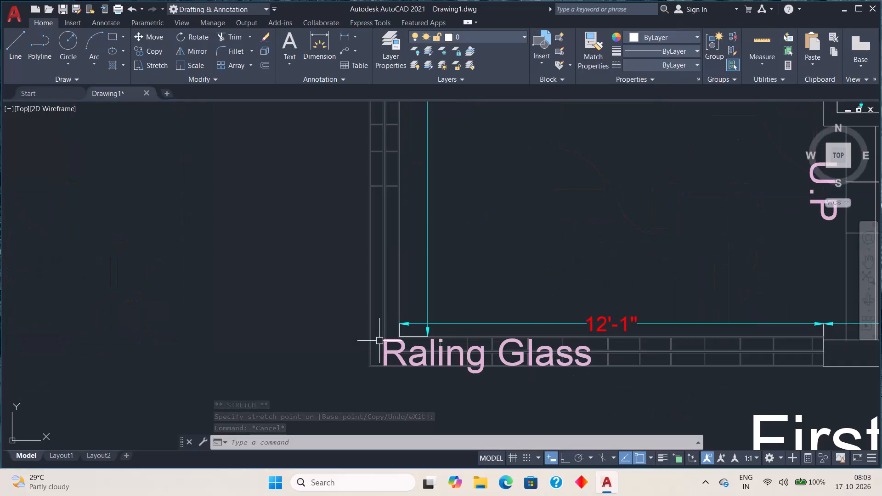
{"action": "scroll", "coordinate": [376, 338], "scroll_direction": "up", "scroll_amount": 2}
{"action": "left_click", "coordinate": [375, 329]}
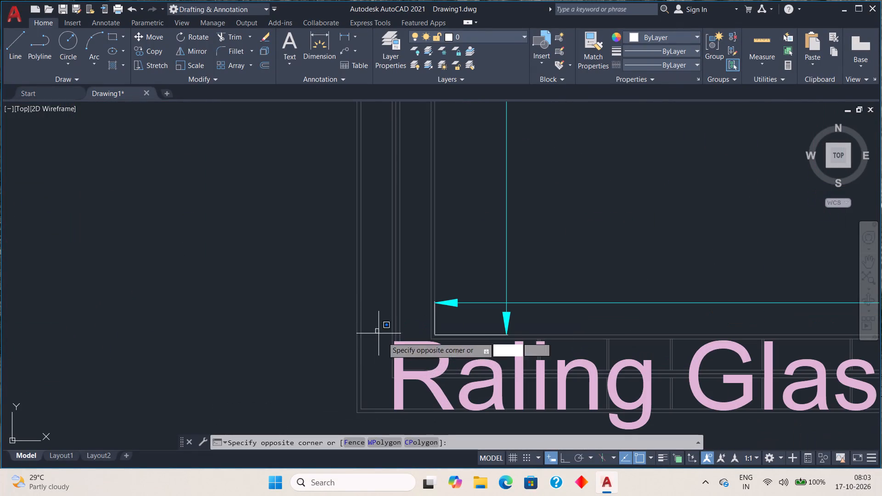
{"action": "key", "text": "Escape"}
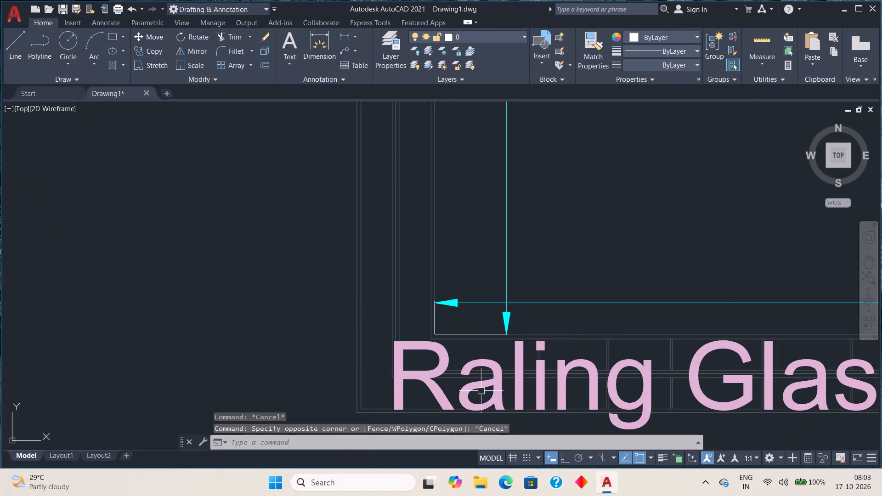
{"action": "left_click", "coordinate": [481, 388]}
{"action": "left_click", "coordinate": [356, 340]}
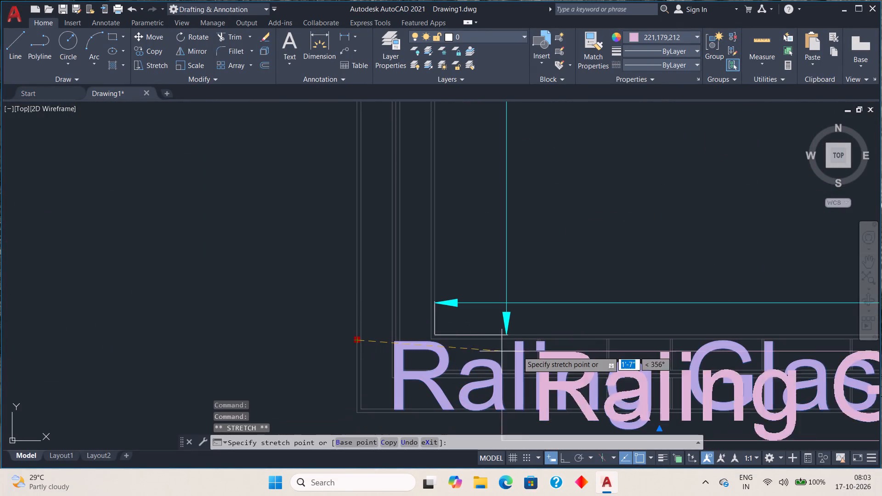
{"action": "scroll", "coordinate": [548, 353], "scroll_direction": "down", "scroll_amount": 3}
{"action": "middle_click_drag", "start_coordinate": [554, 349], "coordinate": [408, 358]}
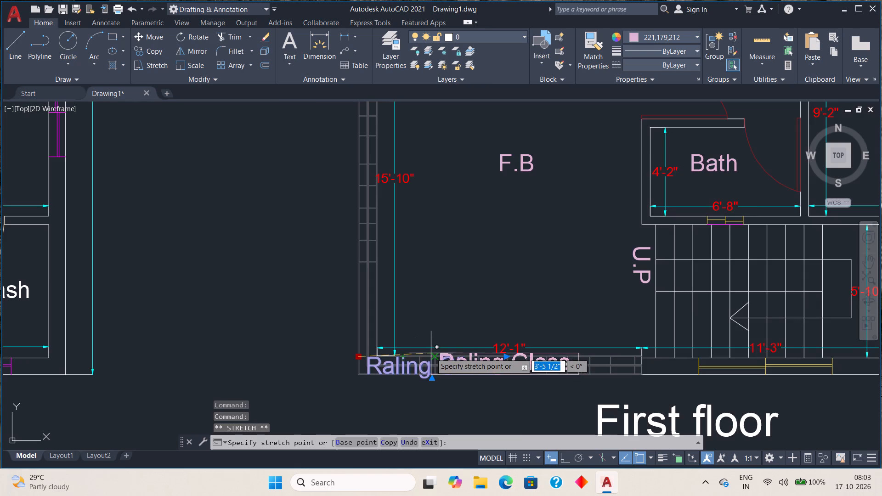
{"action": "scroll", "coordinate": [431, 353], "scroll_direction": "up", "scroll_amount": 3}
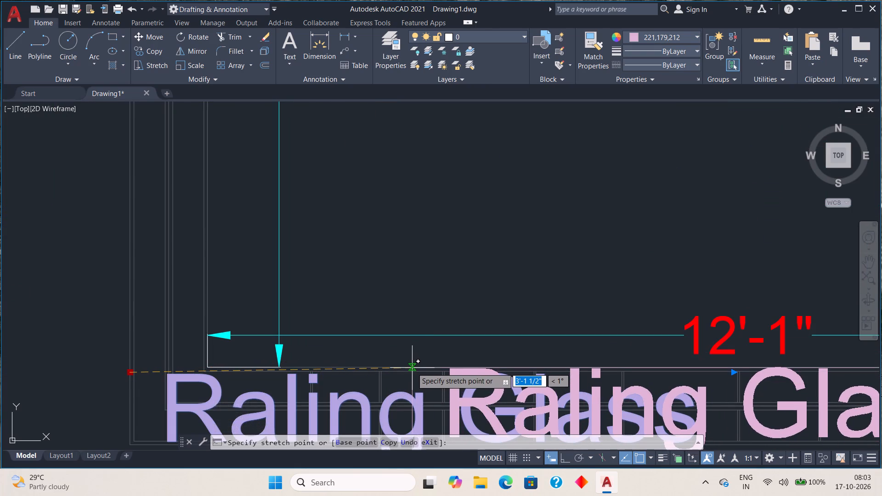
{"action": "scroll", "coordinate": [396, 370], "scroll_direction": "down", "scroll_amount": 2}
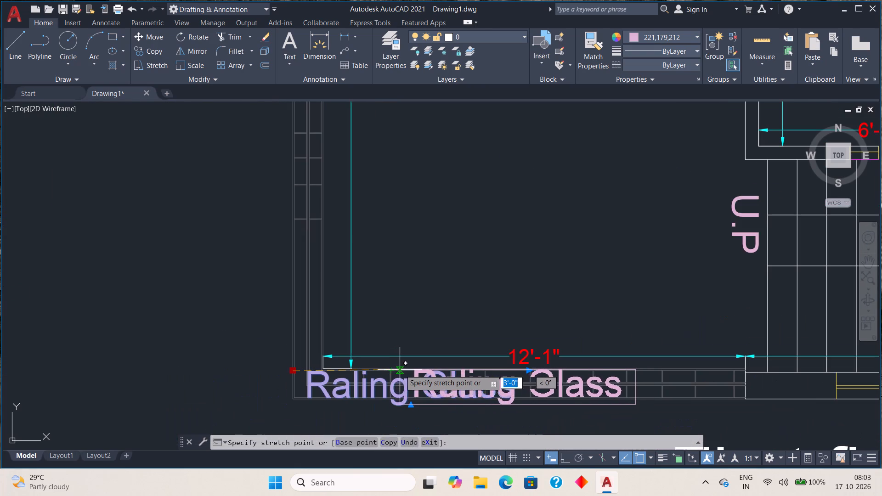
{"action": "scroll", "coordinate": [410, 369], "scroll_direction": "up", "scroll_amount": 2}
{"action": "left_click", "coordinate": [410, 368]}
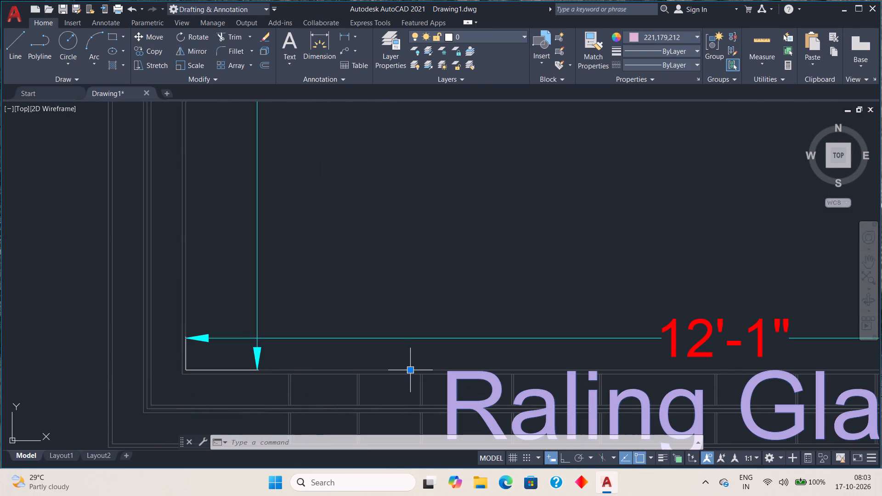
{"action": "scroll", "coordinate": [408, 373], "scroll_direction": "down", "scroll_amount": 3}
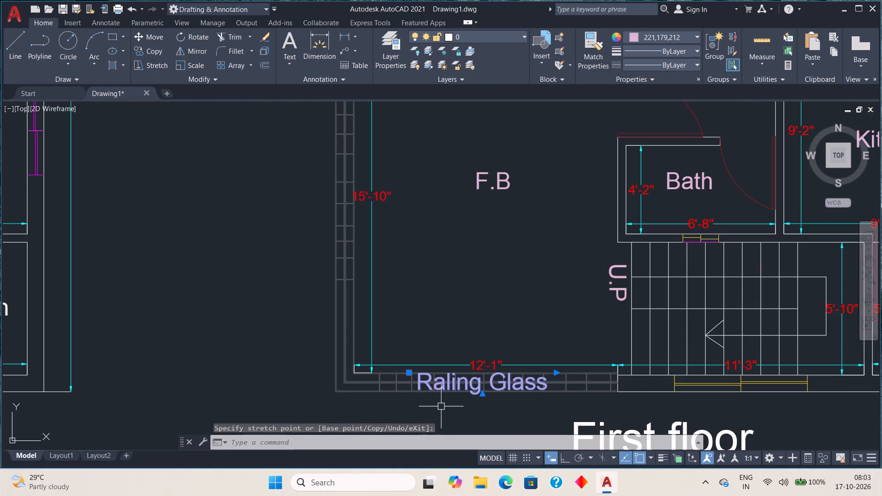
{"action": "key", "text": "Escape"}
Copy the Raling Glass label from F.B's horizontal strip to the empty space outside F.B's vertical strip.
{"action": "left_click", "coordinate": [445, 384]}
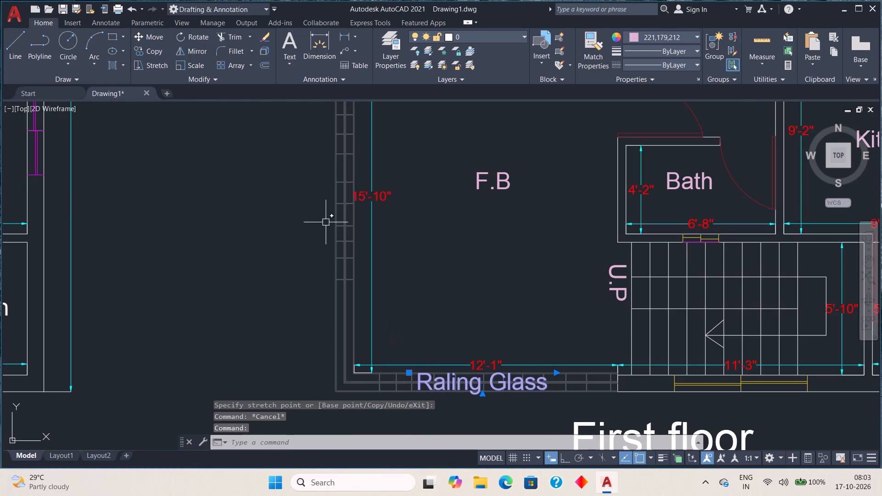
{"action": "left_click", "coordinate": [145, 51]}
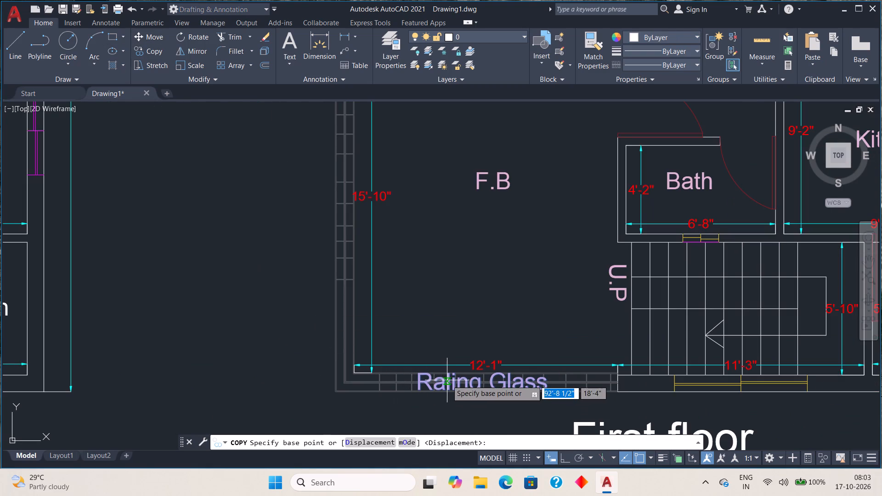
{"action": "left_click", "coordinate": [447, 380]}
{"action": "middle_click_drag", "start_coordinate": [287, 181], "coordinate": [305, 377]}
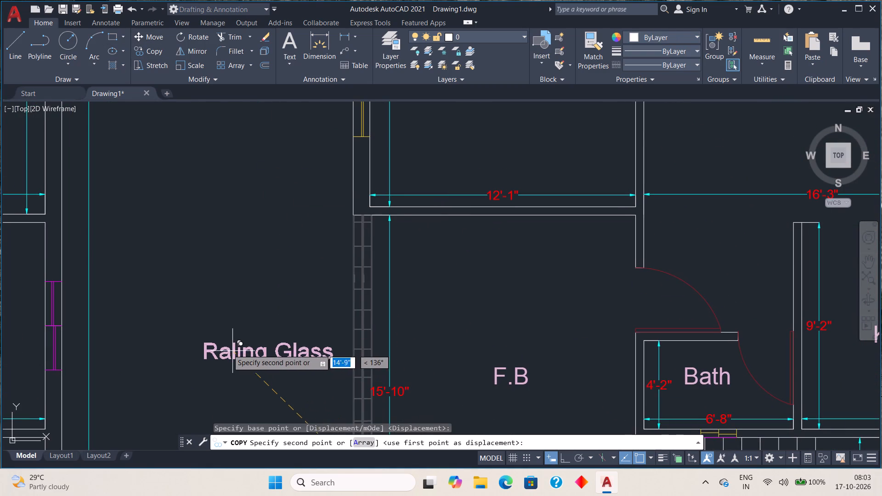
{"action": "left_click", "coordinate": [225, 349]}
{"action": "key", "text": "Escape"}
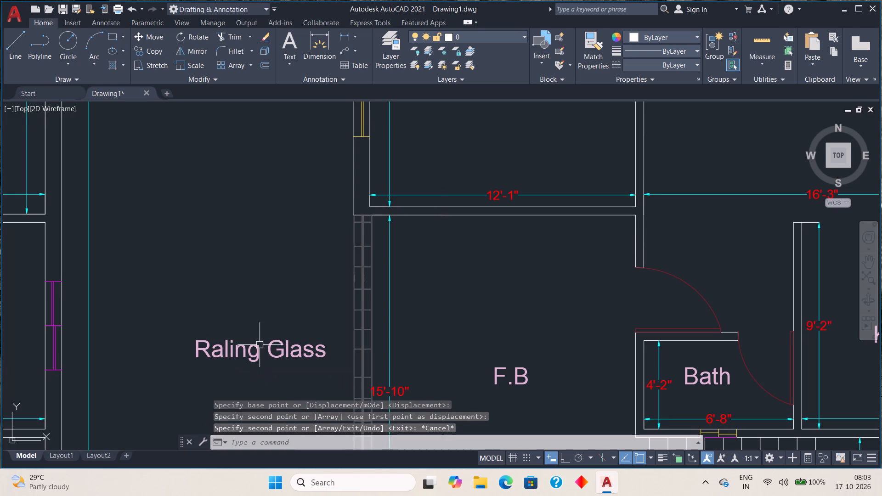
Rotate the copied Raling Glass label with Ortho on so it reads vertically downwards.
{"action": "left_click", "coordinate": [259, 346]}
{"action": "left_click", "coordinate": [185, 38]}
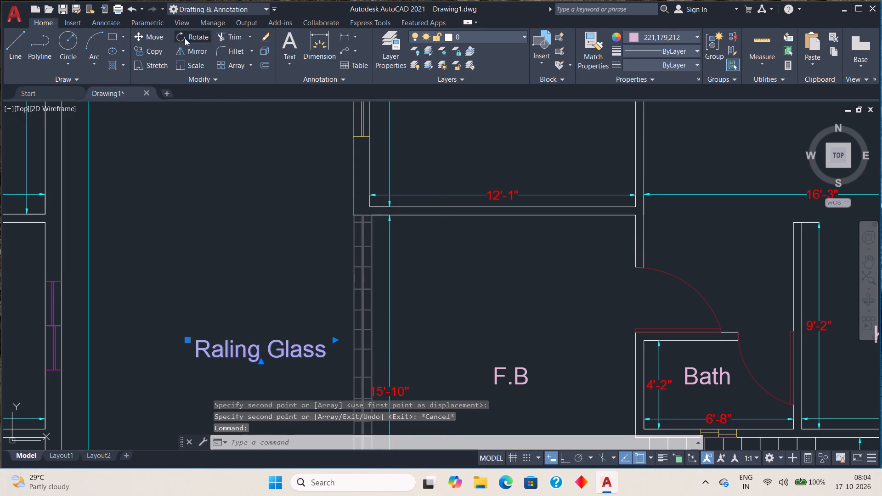
{"action": "left_click", "coordinate": [323, 356]}
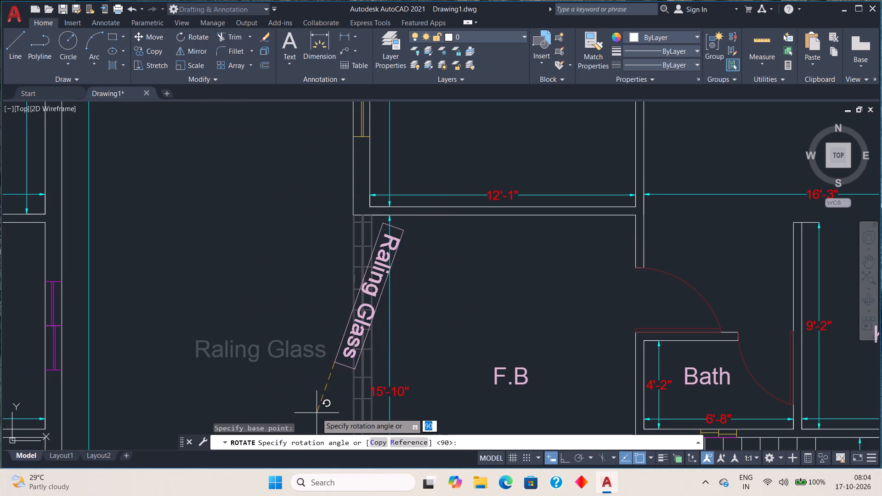
{"action": "left_click", "coordinate": [562, 459]}
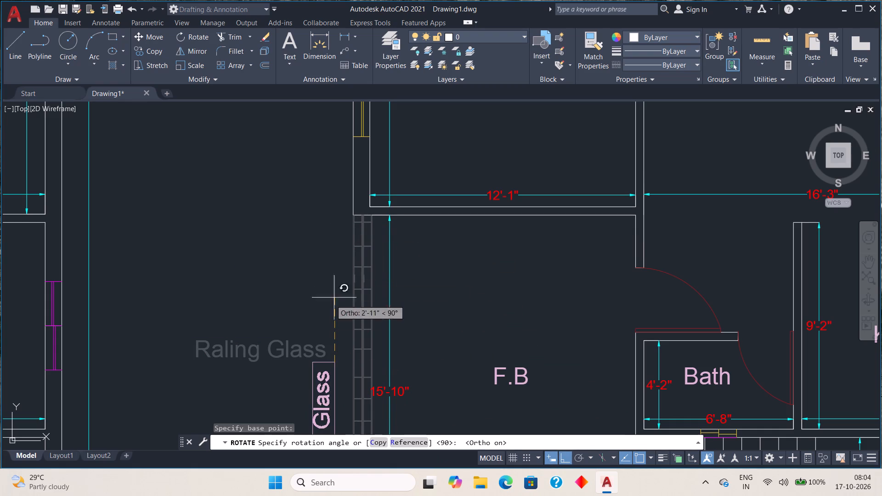
{"action": "left_click", "coordinate": [314, 394]}
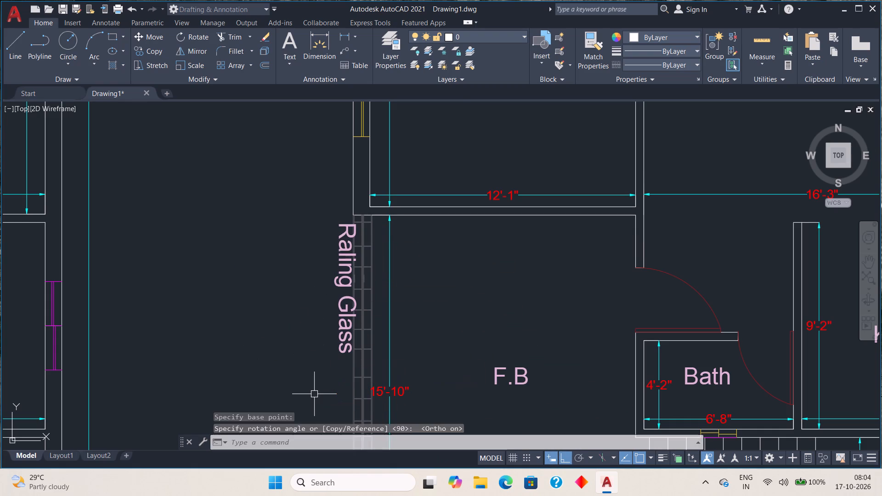
Move the rotated Raling Glass label down onto F.B's vertical strip, starting at the strip's inner edge beside the 15'-10" dimension.
{"action": "left_click", "coordinate": [345, 276]}
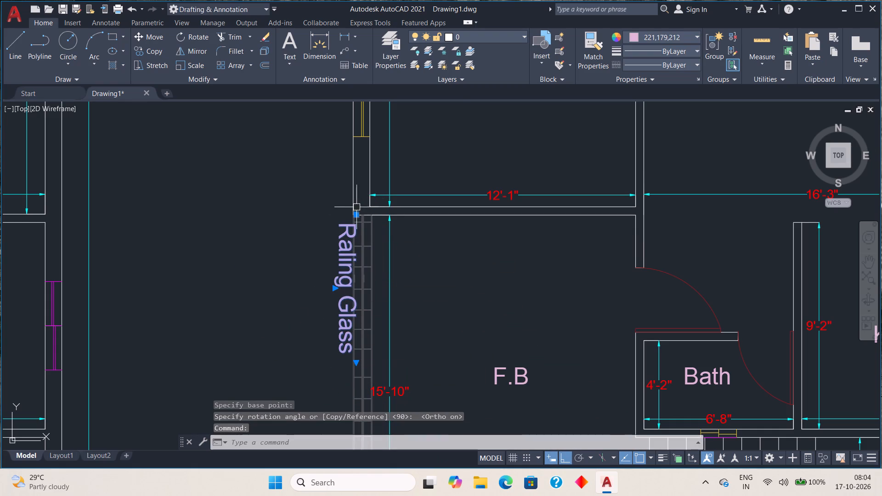
{"action": "left_click", "coordinate": [356, 214]}
{"action": "middle_click_drag", "start_coordinate": [380, 301], "coordinate": [395, 228]}
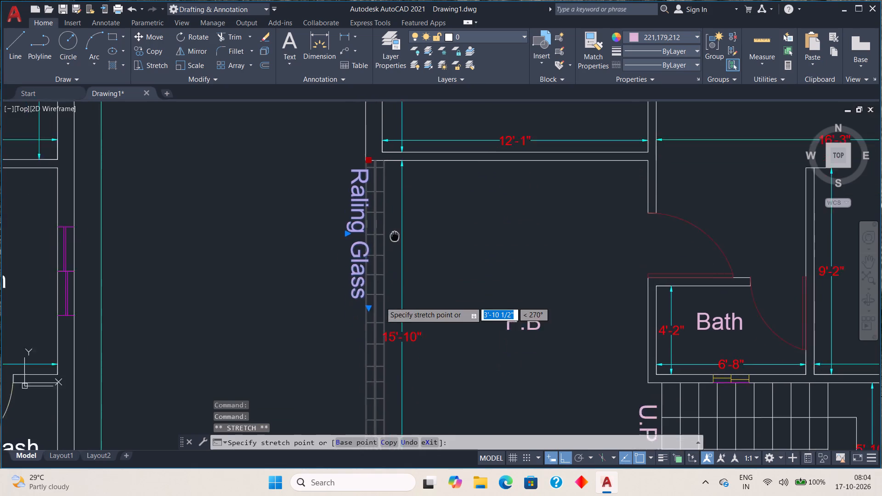
{"action": "middle_click_drag", "start_coordinate": [395, 228], "coordinate": [408, 146]}
{"action": "scroll", "coordinate": [401, 148], "scroll_direction": "up", "scroll_amount": 4}
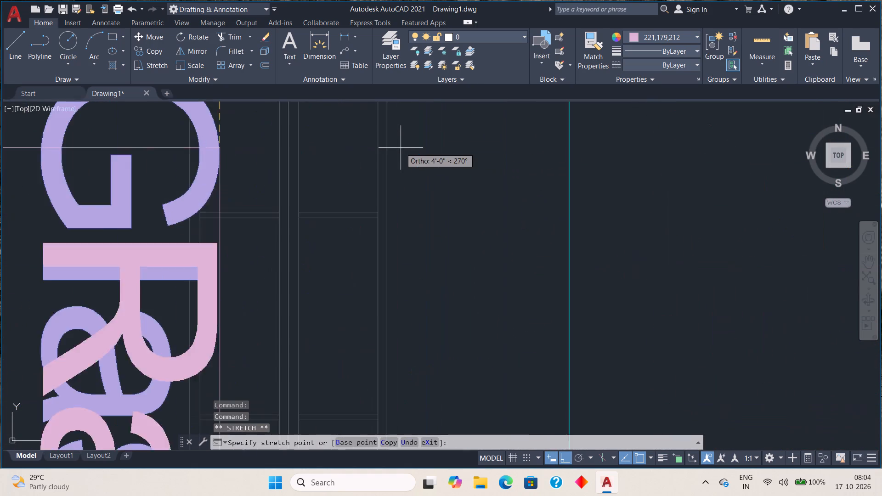
{"action": "scroll", "coordinate": [401, 148], "scroll_direction": "up", "scroll_amount": 2}
{"action": "left_click", "coordinate": [379, 136]}
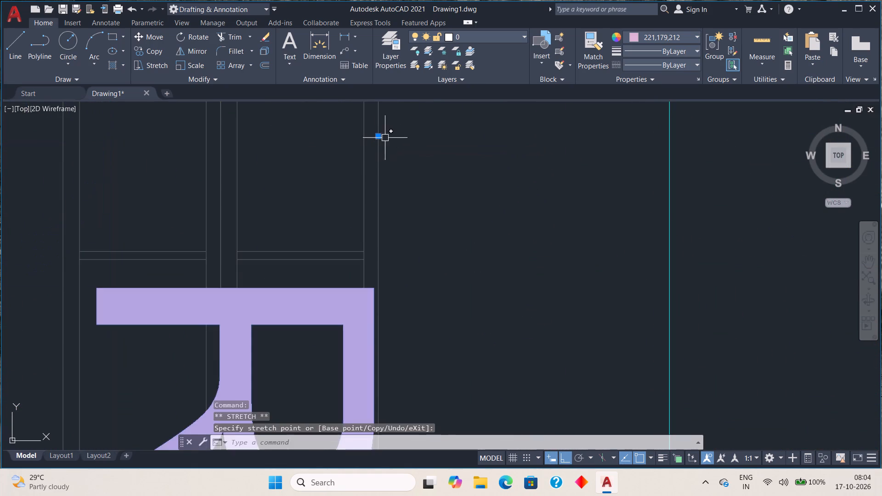
{"action": "scroll", "coordinate": [396, 148], "scroll_direction": "down", "scroll_amount": 5}
{"action": "scroll", "coordinate": [424, 226], "scroll_direction": "down", "scroll_amount": 2}
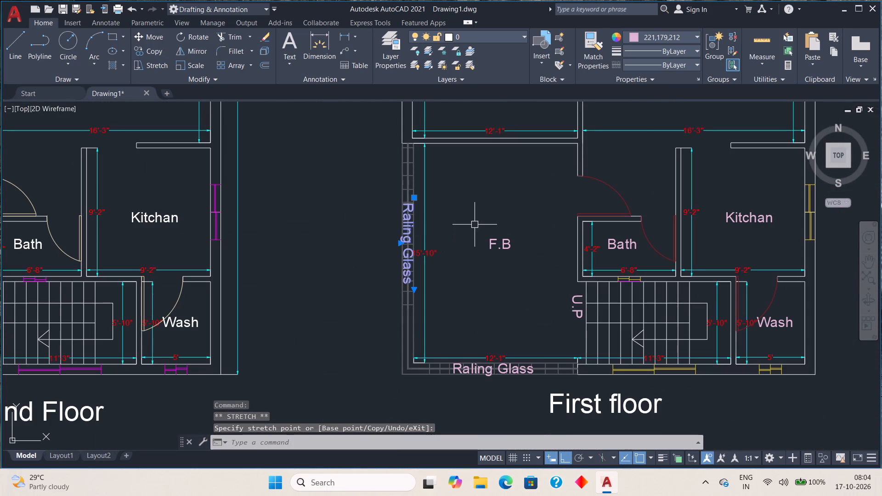
{"action": "key", "text": "Escape"}
Examine the Ground Floor and First floor plans side by side, comparing their layouts and room labels.
{"action": "scroll", "coordinate": [471, 224], "scroll_direction": "down", "scroll_amount": 1}
{"action": "middle_click_drag", "start_coordinate": [509, 264], "coordinate": [501, 276]}
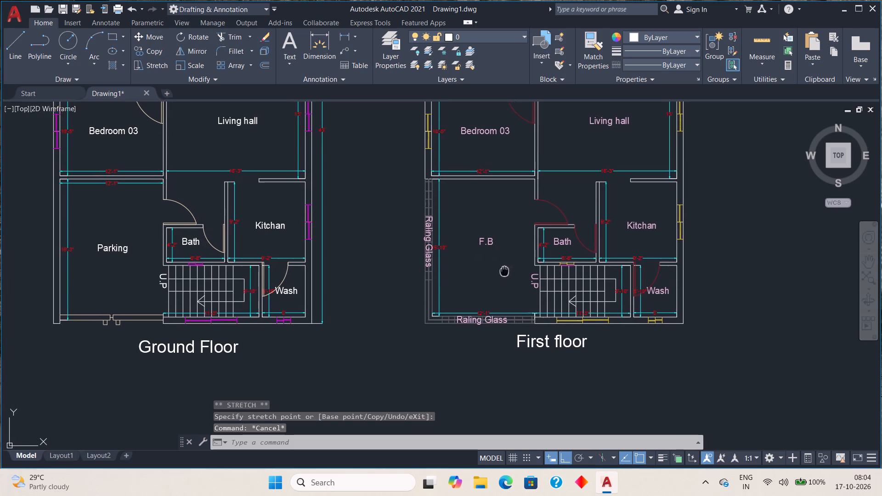
{"action": "middle_click_drag", "start_coordinate": [501, 276], "coordinate": [480, 284]}
{"action": "scroll", "coordinate": [479, 269], "scroll_direction": "down", "scroll_amount": 1}
{"action": "middle_click_drag", "start_coordinate": [505, 227], "coordinate": [489, 289]}
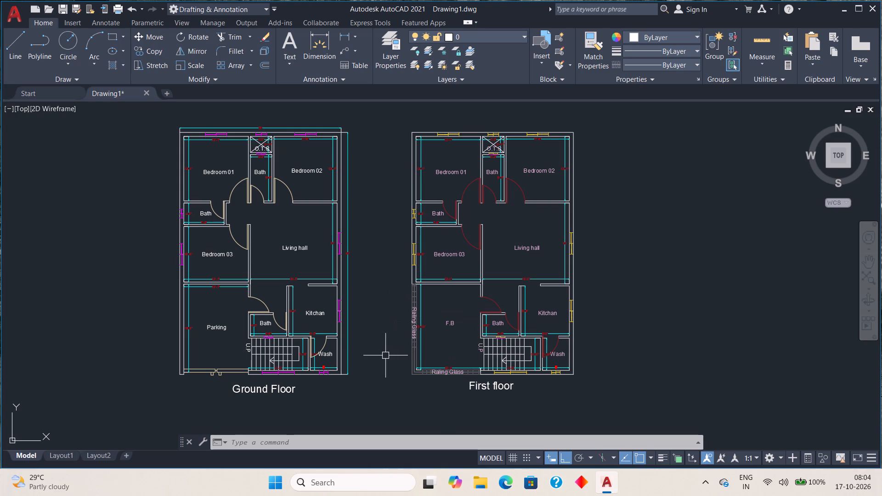
{"action": "middle_click_drag", "start_coordinate": [377, 350], "coordinate": [436, 366]}
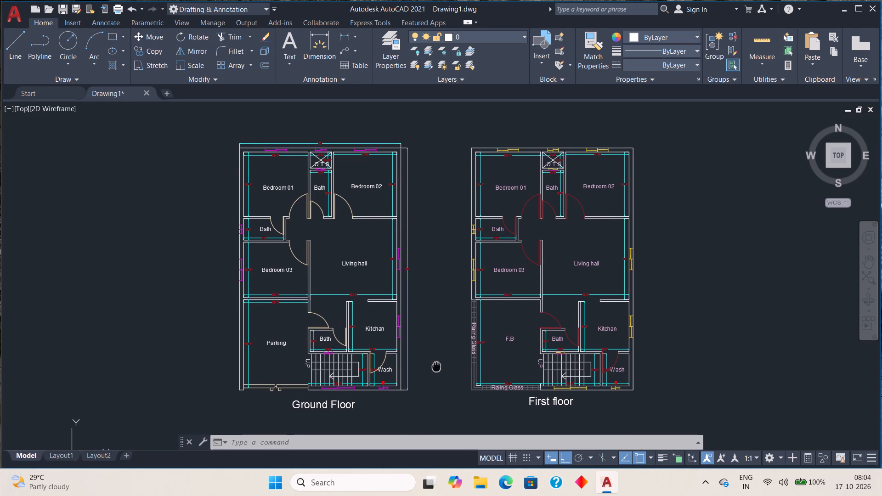
{"action": "scroll", "coordinate": [536, 367], "scroll_direction": "up", "scroll_amount": 4}
{"action": "scroll", "coordinate": [536, 367], "scroll_direction": "down", "scroll_amount": 3}
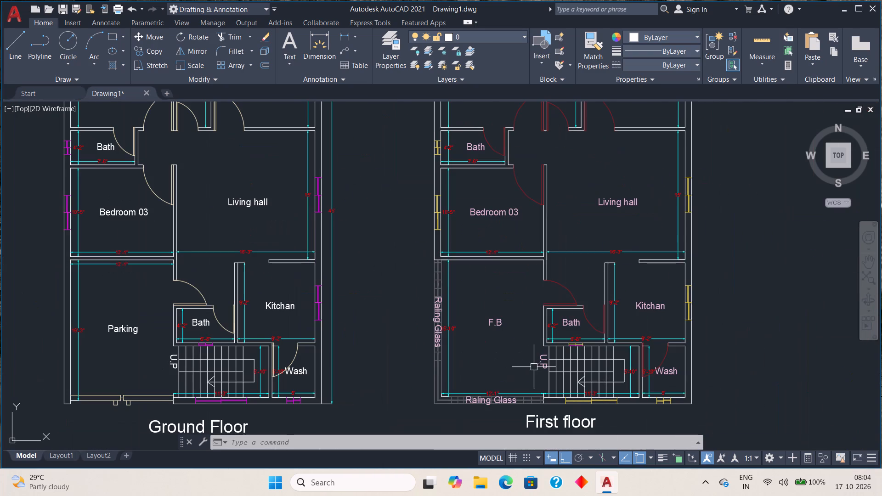
{"action": "middle_click_drag", "start_coordinate": [373, 305], "coordinate": [545, 336]}
{"action": "scroll", "coordinate": [545, 335], "scroll_direction": "down", "scroll_amount": 2}
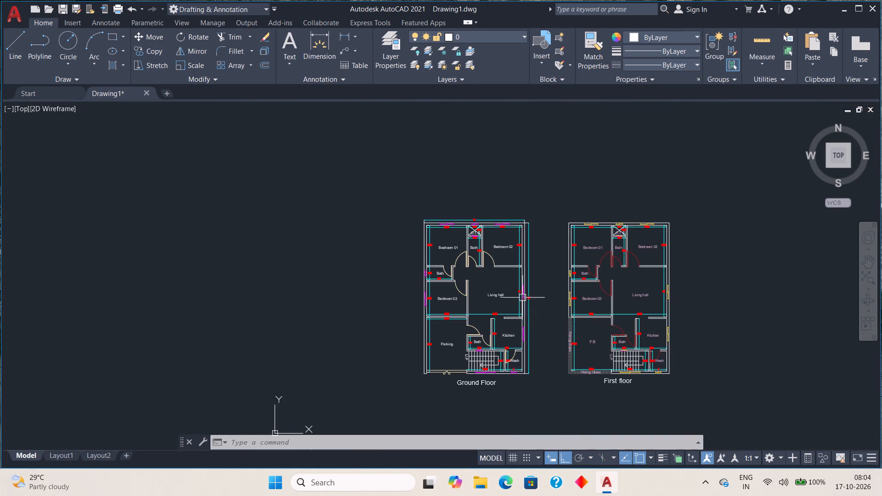
{"action": "middle_click_drag", "start_coordinate": [481, 271], "coordinate": [452, 314]}
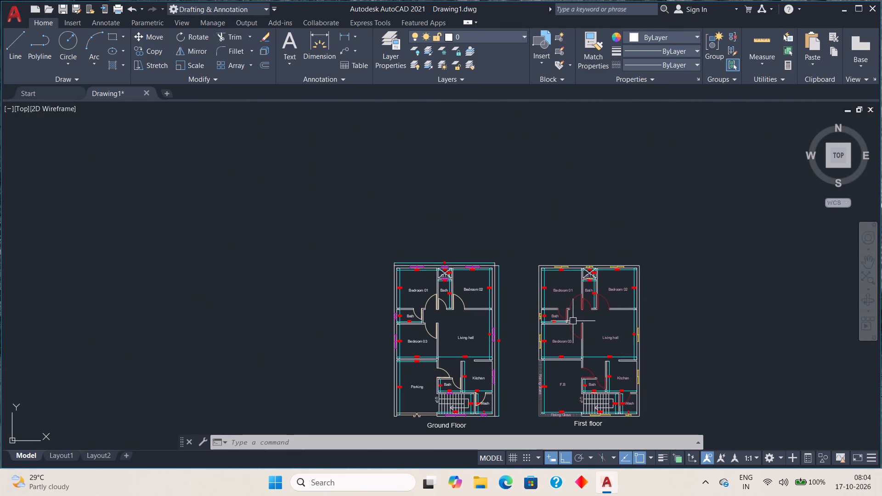
{"action": "scroll", "coordinate": [573, 318], "scroll_direction": "up", "scroll_amount": 3}
{"action": "scroll", "coordinate": [571, 321], "scroll_direction": "down", "scroll_amount": 2}
{"action": "middle_click_drag", "start_coordinate": [554, 366], "coordinate": [537, 300]}
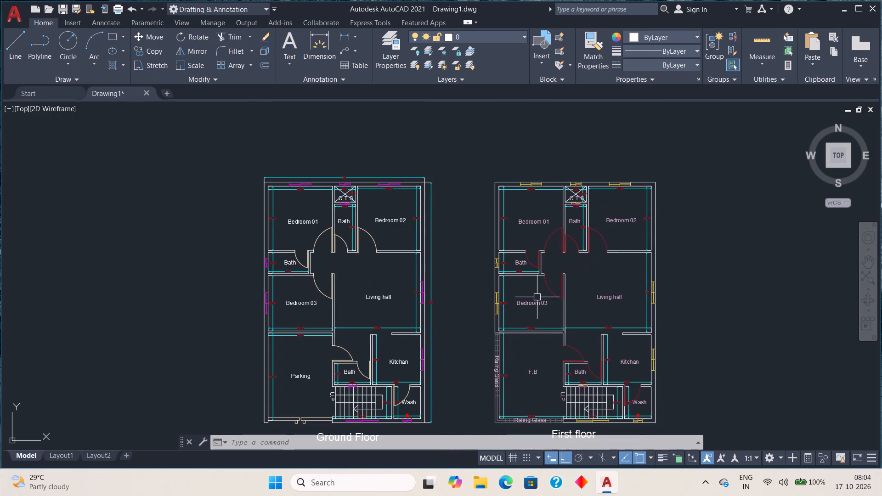
{"action": "middle_click_drag", "start_coordinate": [419, 261], "coordinate": [433, 284]}
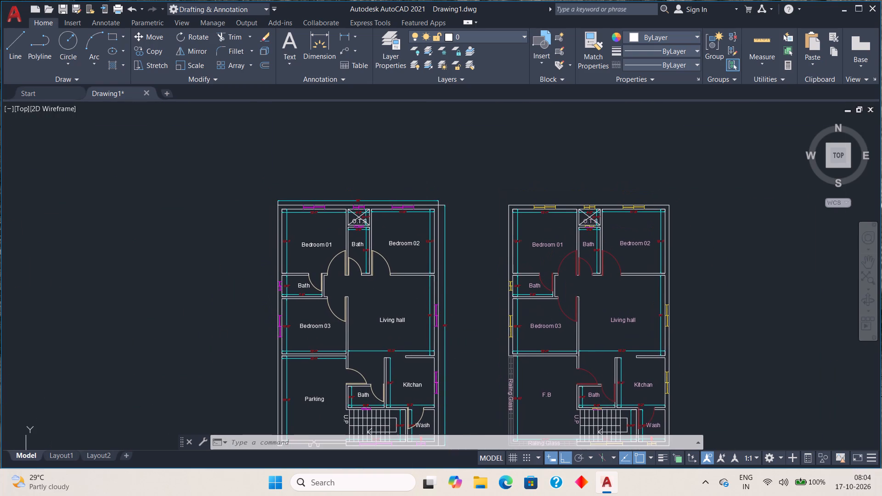
{"action": "scroll", "coordinate": [410, 331], "scroll_direction": "up", "scroll_amount": 3}
{"action": "scroll", "coordinate": [410, 328], "scroll_direction": "down", "scroll_amount": 2}
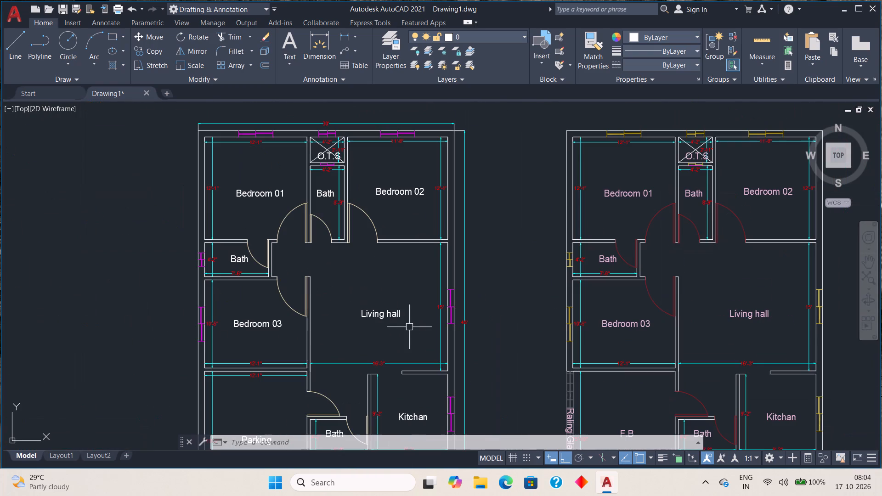
Set the colour of all the ground floor plan's room labels, including O.T.S, U.P and Parking, to 254,234,185.
{"action": "left_click", "coordinate": [257, 197]}
{"action": "left_click", "coordinate": [325, 196]}
{"action": "left_click", "coordinate": [325, 158]}
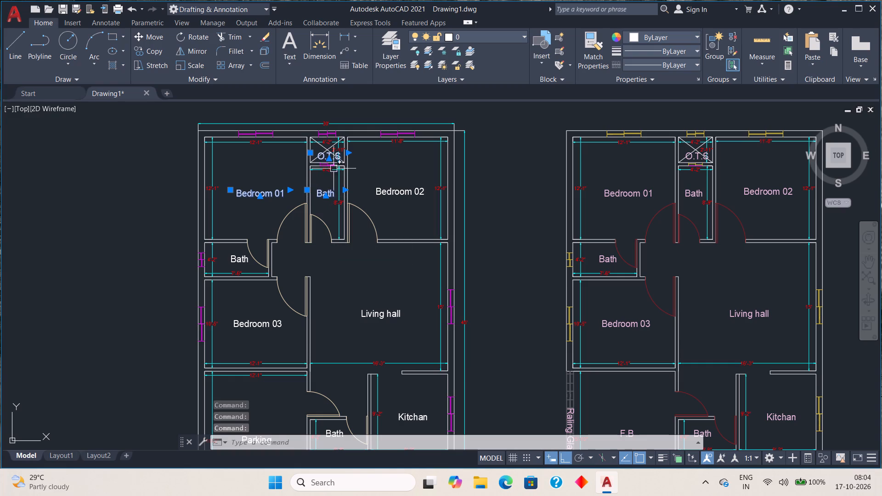
{"action": "left_click", "coordinate": [384, 194]}
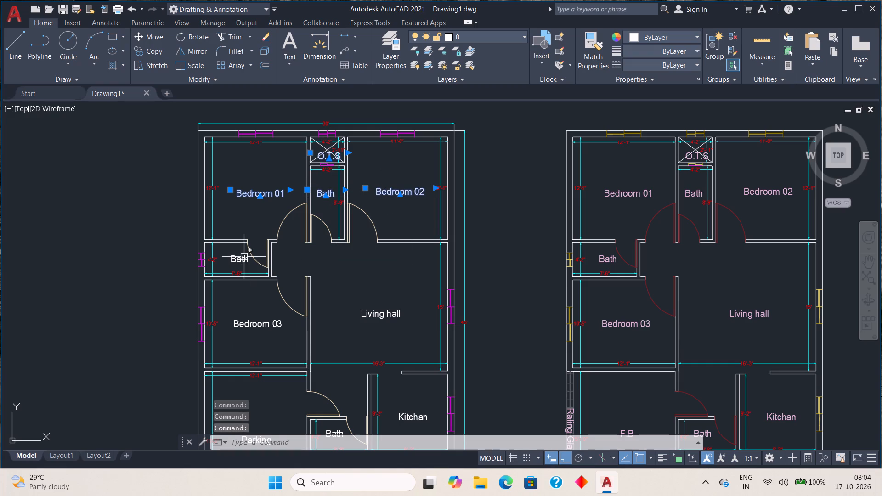
{"action": "left_click", "coordinate": [244, 257]}
{"action": "left_click", "coordinate": [252, 327]}
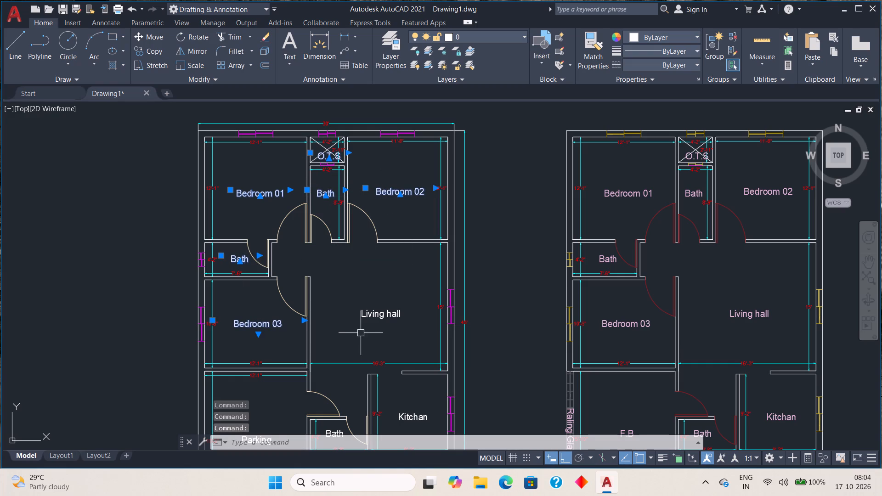
{"action": "left_click", "coordinate": [373, 315]}
{"action": "middle_click_drag", "start_coordinate": [367, 337], "coordinate": [361, 177]}
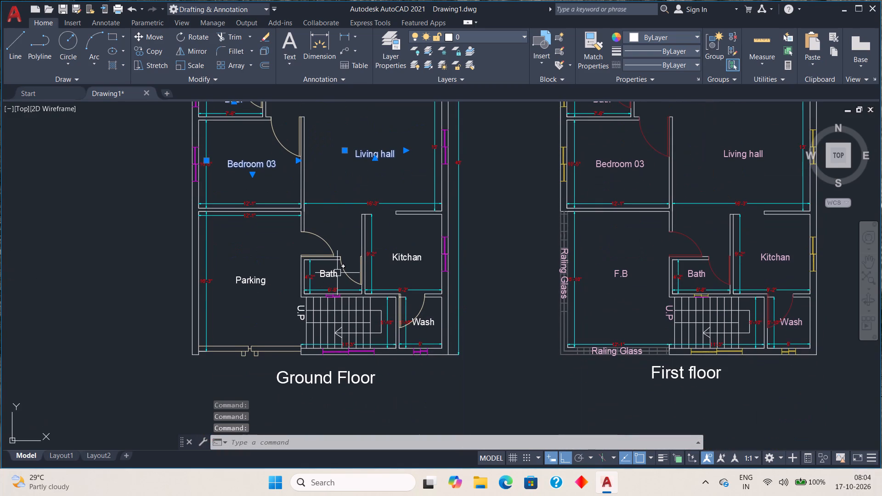
{"action": "left_click", "coordinate": [337, 273]}
{"action": "left_click", "coordinate": [409, 258]}
{"action": "left_click", "coordinate": [420, 325]}
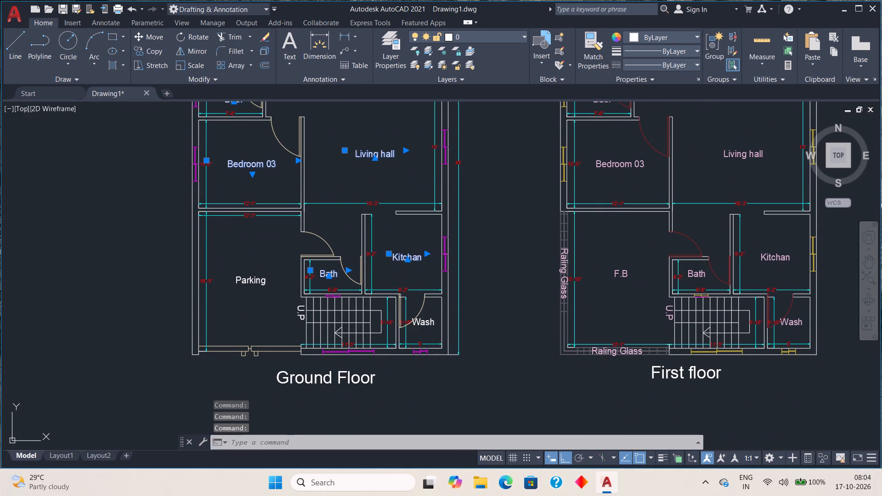
{"action": "left_click", "coordinate": [303, 312]}
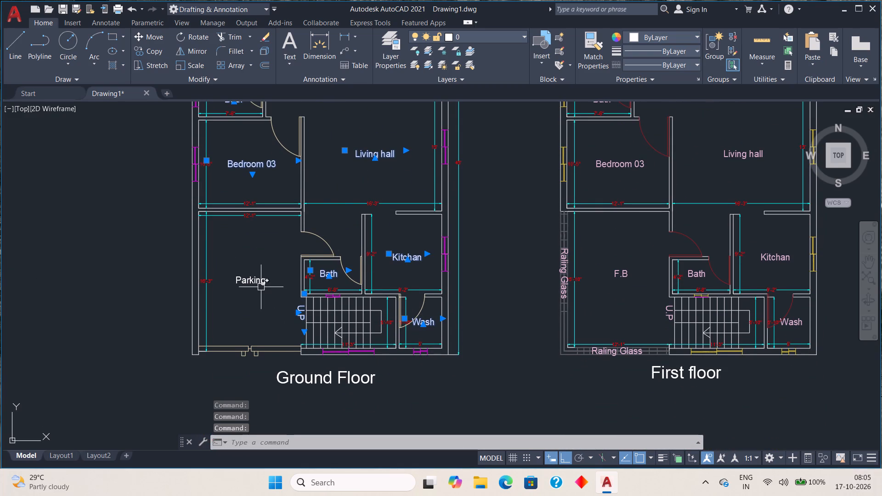
{"action": "left_click", "coordinate": [260, 281]}
{"action": "scroll", "coordinate": [283, 265], "scroll_direction": "down", "scroll_amount": 1}
{"action": "middle_click_drag", "start_coordinate": [328, 233], "coordinate": [326, 310]}
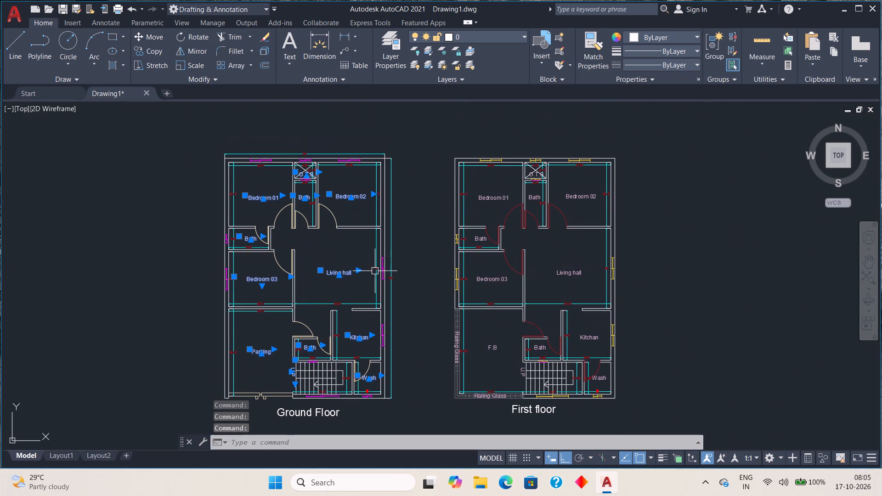
{"action": "left_click", "coordinate": [698, 36]}
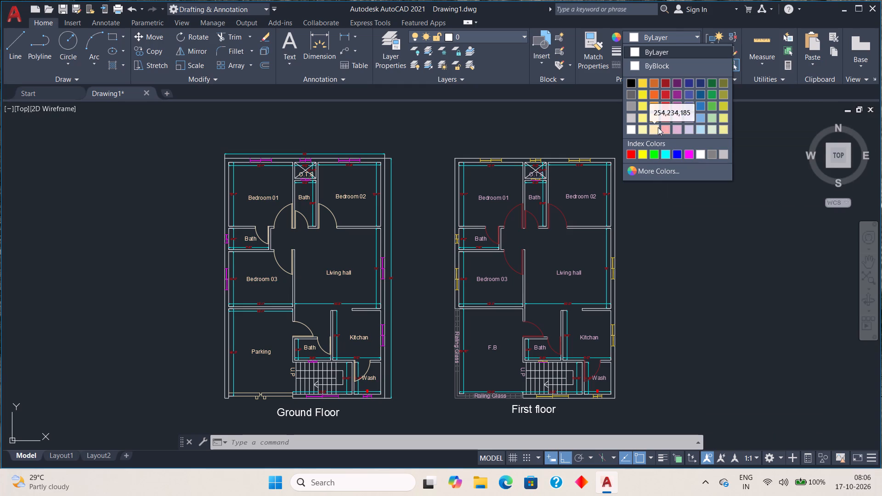
{"action": "left_click", "coordinate": [658, 127]}
{"action": "key", "text": "Escape"}
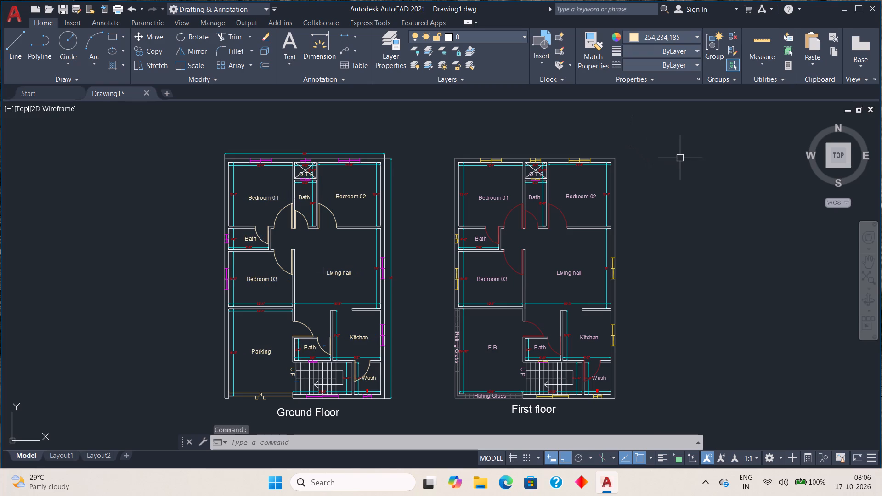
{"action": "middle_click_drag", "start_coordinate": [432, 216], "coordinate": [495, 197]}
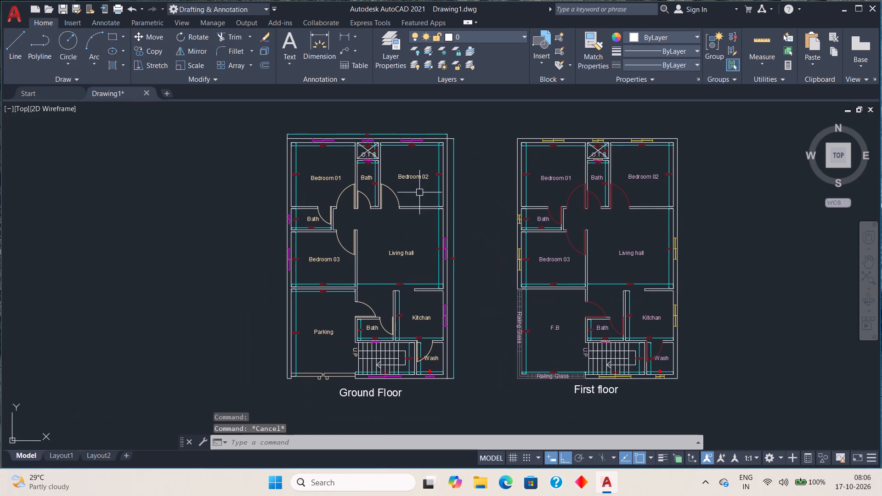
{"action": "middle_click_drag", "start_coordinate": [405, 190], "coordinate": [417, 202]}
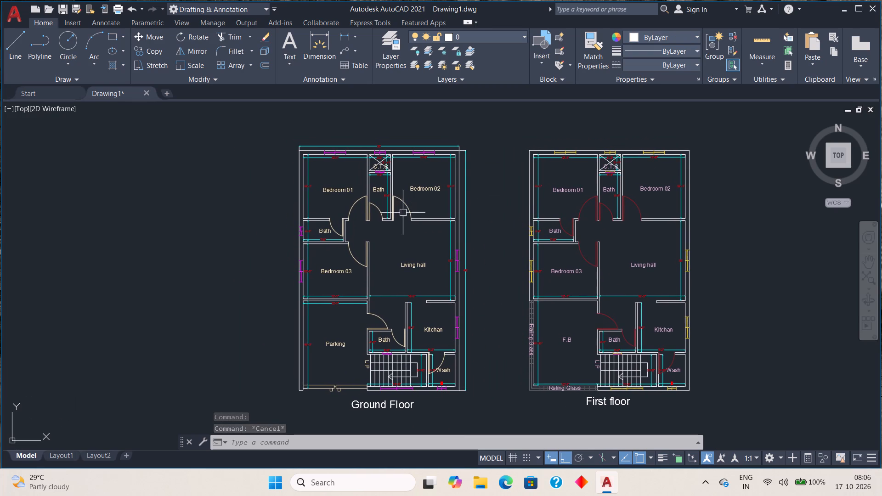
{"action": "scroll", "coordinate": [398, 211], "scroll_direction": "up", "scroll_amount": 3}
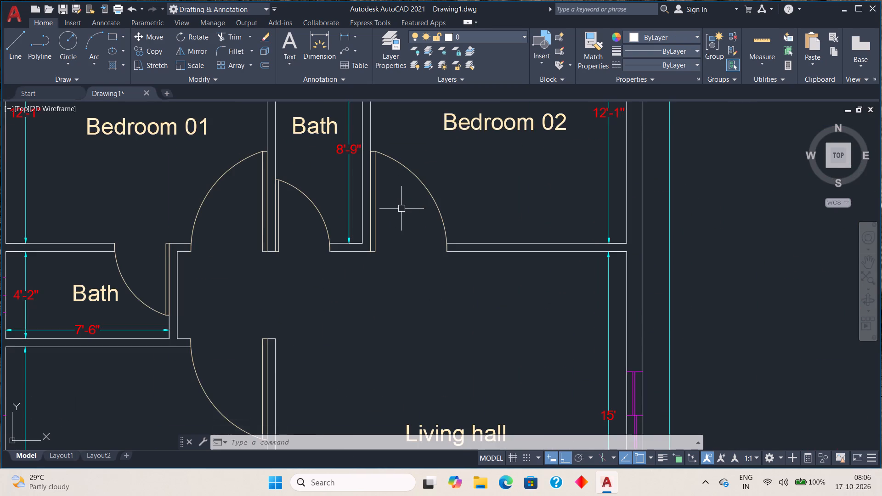
Set the colour of all the ground floor plan's door leaves and swings and the Parking entrance gate to 94,103,175.
{"action": "scroll", "coordinate": [401, 209], "scroll_direction": "down", "scroll_amount": 3}
{"action": "scroll", "coordinate": [401, 209], "scroll_direction": "up", "scroll_amount": 2}
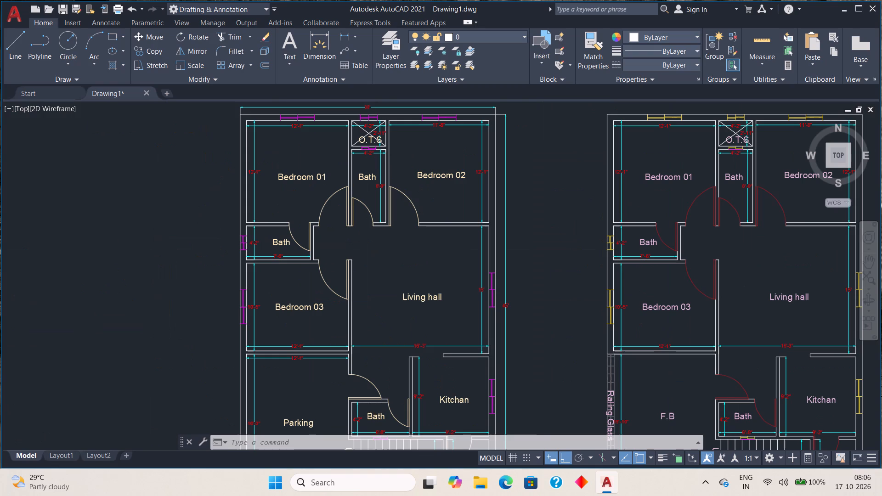
{"action": "scroll", "coordinate": [401, 209], "scroll_direction": "up", "scroll_amount": 1}
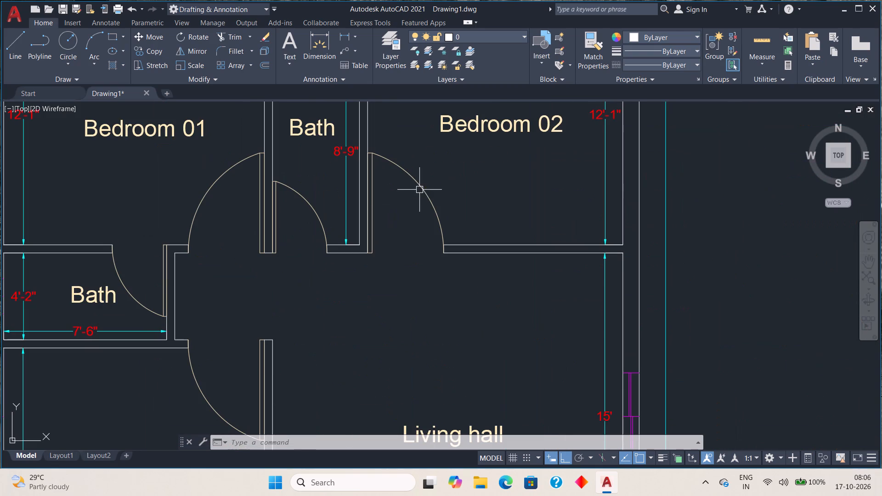
{"action": "left_click", "coordinate": [419, 190]}
{"action": "left_click", "coordinate": [371, 209]}
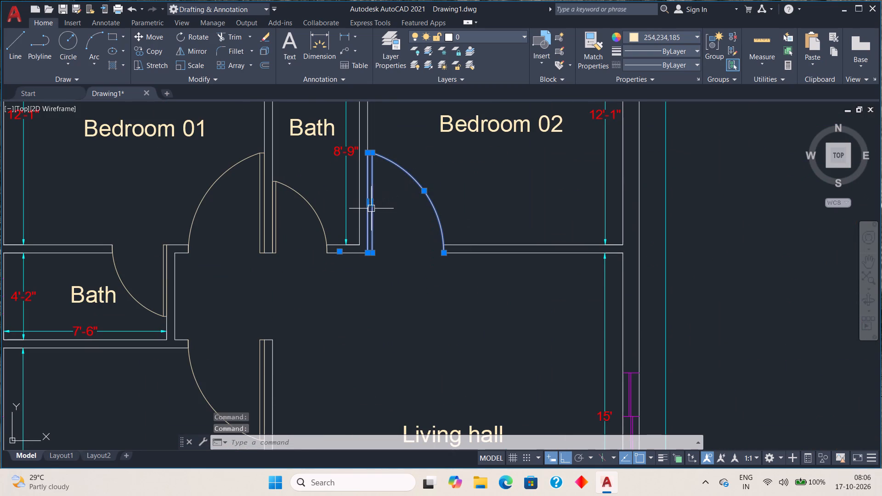
{"action": "left_click", "coordinate": [312, 203]}
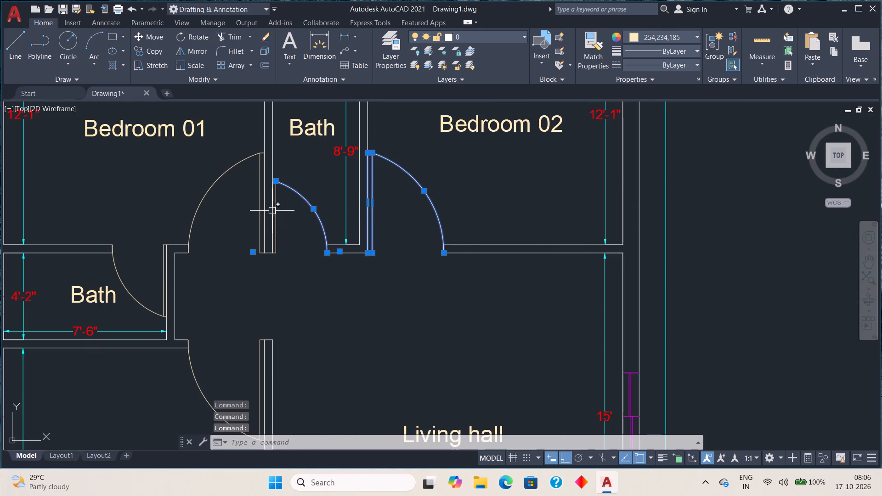
{"action": "left_click", "coordinate": [275, 209]}
{"action": "left_click", "coordinate": [258, 206]}
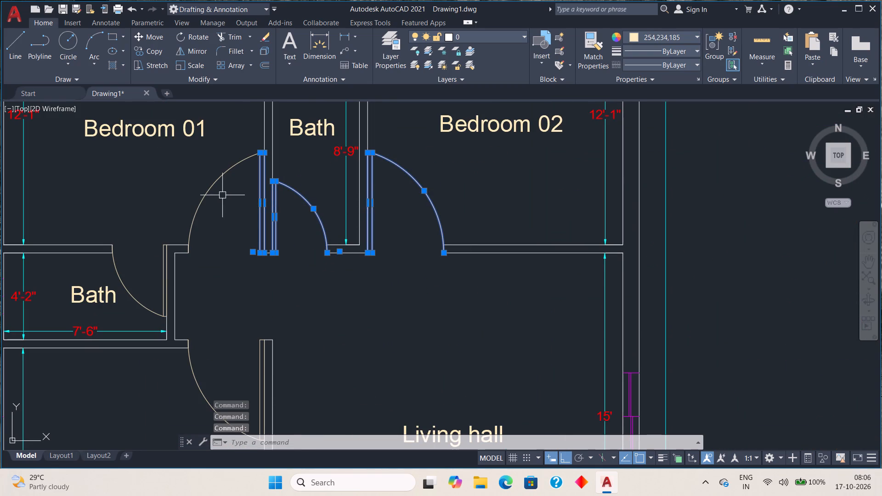
{"action": "left_click", "coordinate": [213, 190]}
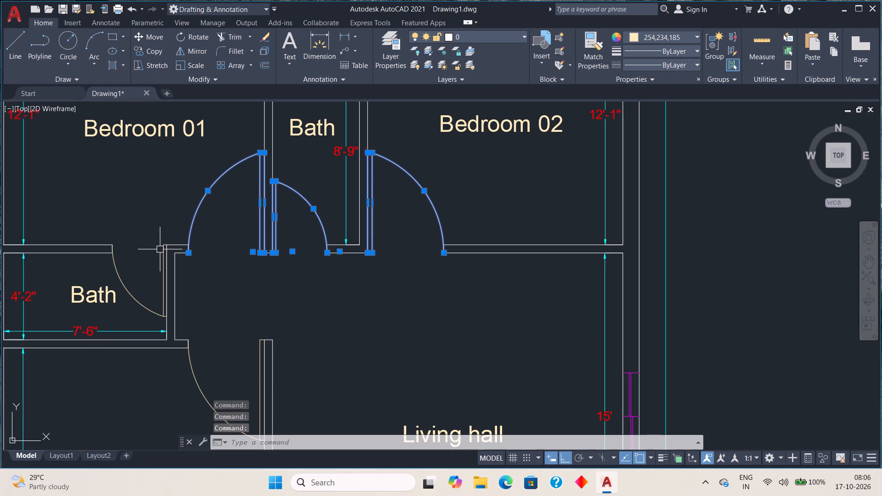
{"action": "left_click", "coordinate": [161, 249]}
{"action": "left_click", "coordinate": [119, 283]}
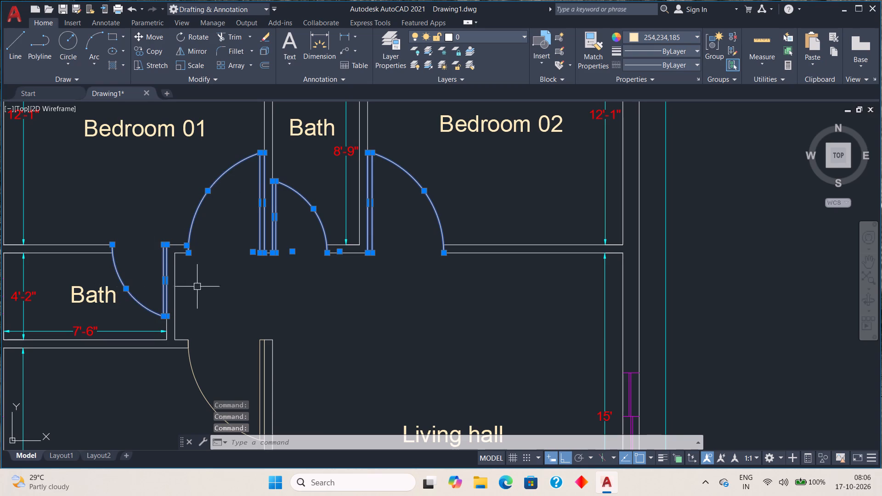
{"action": "middle_click_drag", "start_coordinate": [264, 307], "coordinate": [312, 142]}
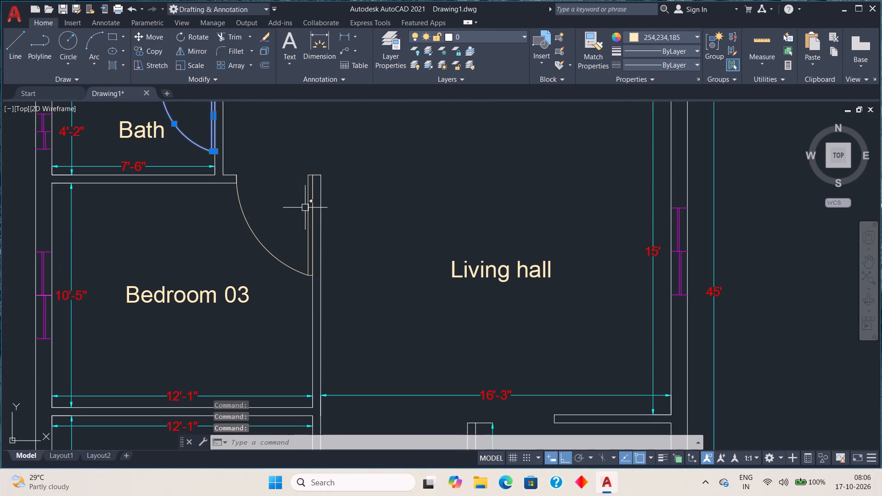
{"action": "left_click", "coordinate": [307, 207]}
{"action": "left_click", "coordinate": [271, 252]}
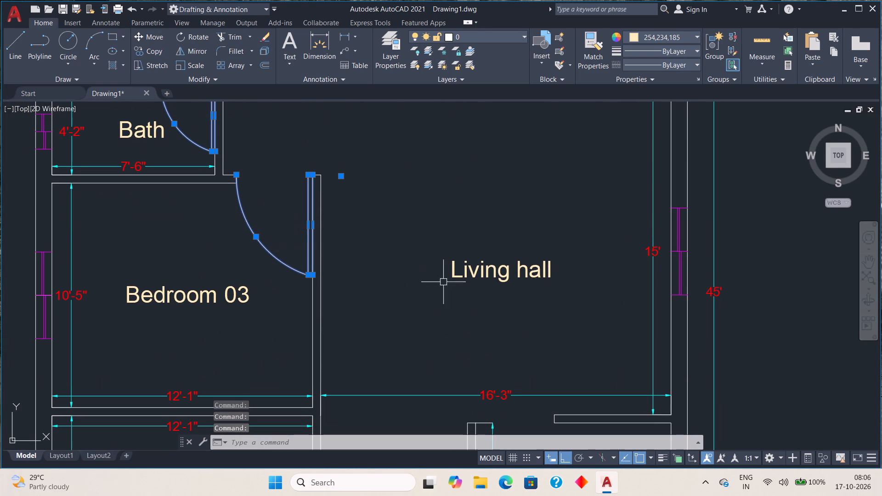
{"action": "middle_click_drag", "start_coordinate": [509, 336], "coordinate": [492, 235]}
{"action": "scroll", "coordinate": [492, 233], "scroll_direction": "down", "scroll_amount": 2}
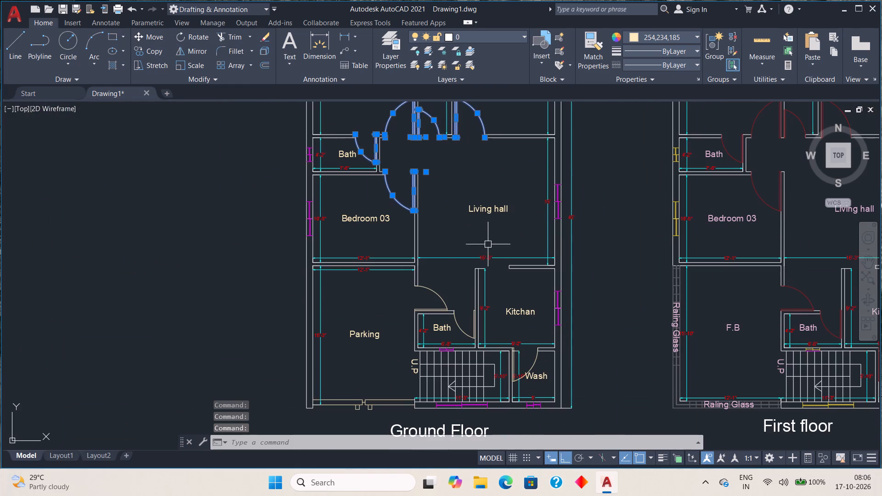
{"action": "middle_click_drag", "start_coordinate": [465, 276], "coordinate": [469, 237]}
{"action": "scroll", "coordinate": [434, 263], "scroll_direction": "up", "scroll_amount": 4}
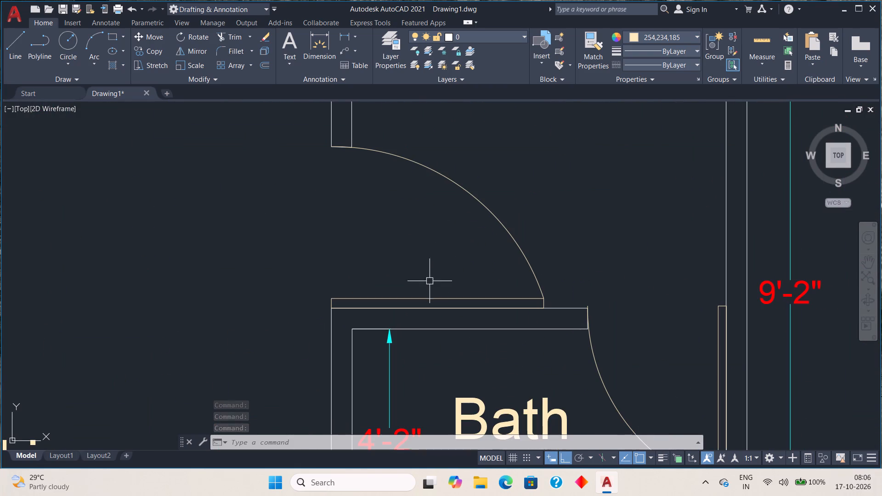
{"action": "left_click", "coordinate": [425, 297]}
{"action": "left_click", "coordinate": [499, 218]}
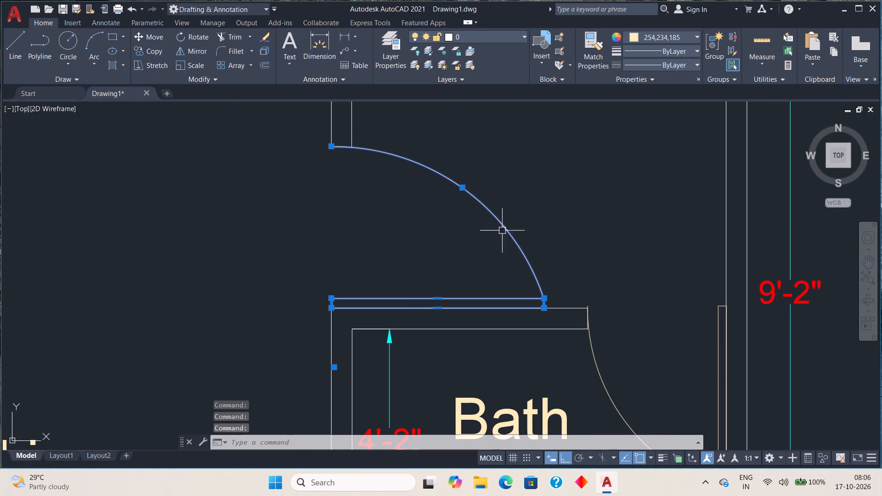
{"action": "left_click", "coordinate": [591, 354]}
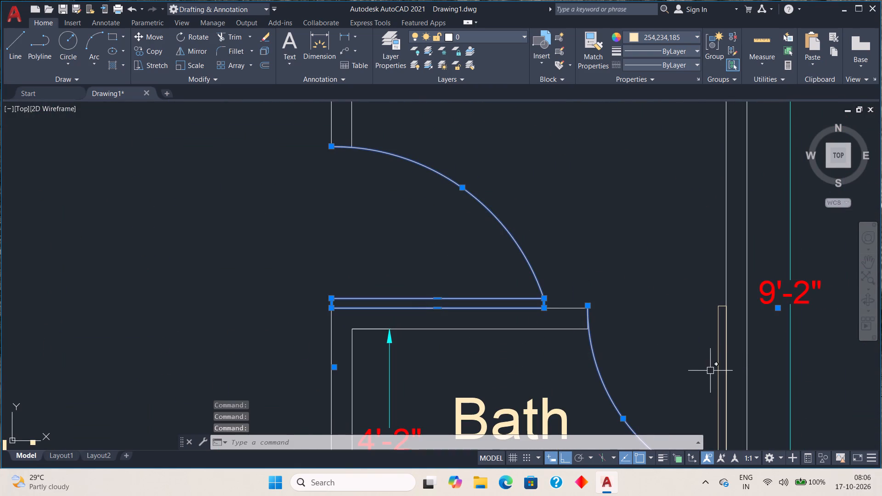
{"action": "left_click", "coordinate": [718, 365]}
{"action": "scroll", "coordinate": [729, 322], "scroll_direction": "down", "scroll_amount": 2}
{"action": "middle_click_drag", "start_coordinate": [756, 363], "coordinate": [748, 357]}
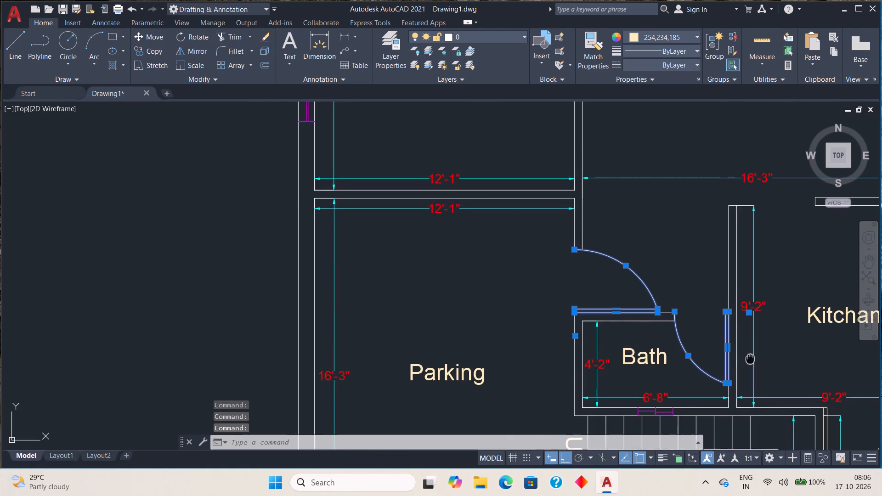
{"action": "middle_click_drag", "start_coordinate": [748, 357], "coordinate": [482, 180]}
{"action": "scroll", "coordinate": [544, 276], "scroll_direction": "up", "scroll_amount": 2}
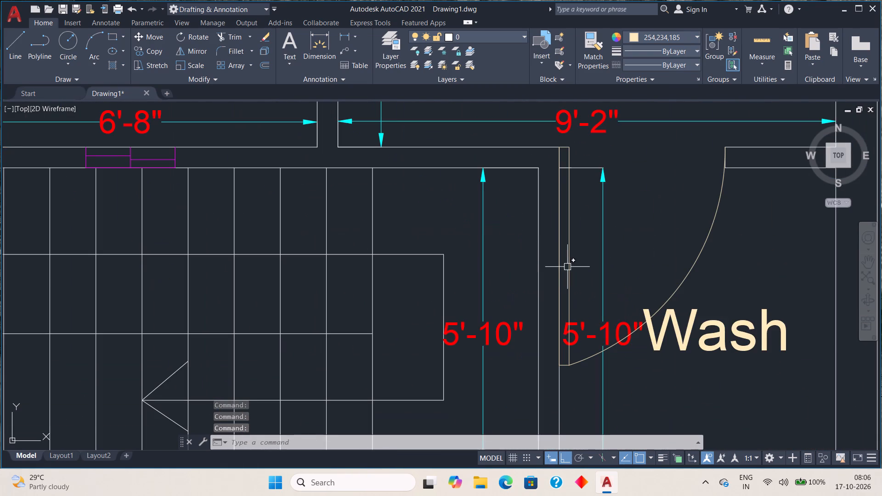
{"action": "left_click", "coordinate": [567, 266]}
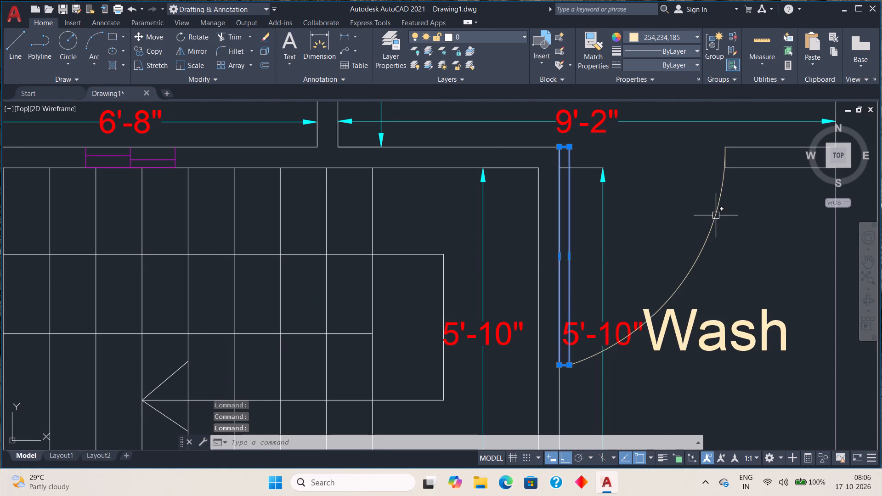
{"action": "left_click", "coordinate": [716, 215]}
{"action": "scroll", "coordinate": [698, 233], "scroll_direction": "down", "scroll_amount": 3}
{"action": "middle_click_drag", "start_coordinate": [470, 239], "coordinate": [481, 298]}
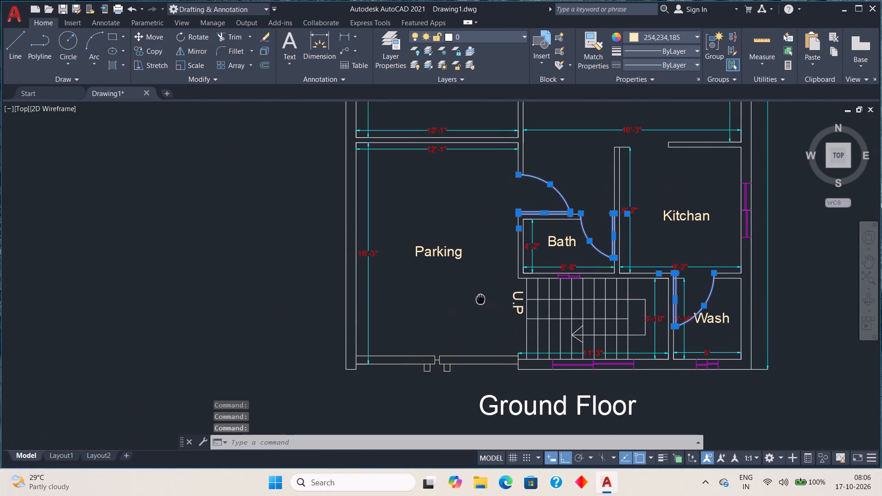
{"action": "middle_click_drag", "start_coordinate": [481, 298], "coordinate": [490, 282]}
{"action": "middle_click_drag", "start_coordinate": [480, 328], "coordinate": [485, 234]}
{"action": "scroll", "coordinate": [479, 266], "scroll_direction": "up", "scroll_amount": 2}
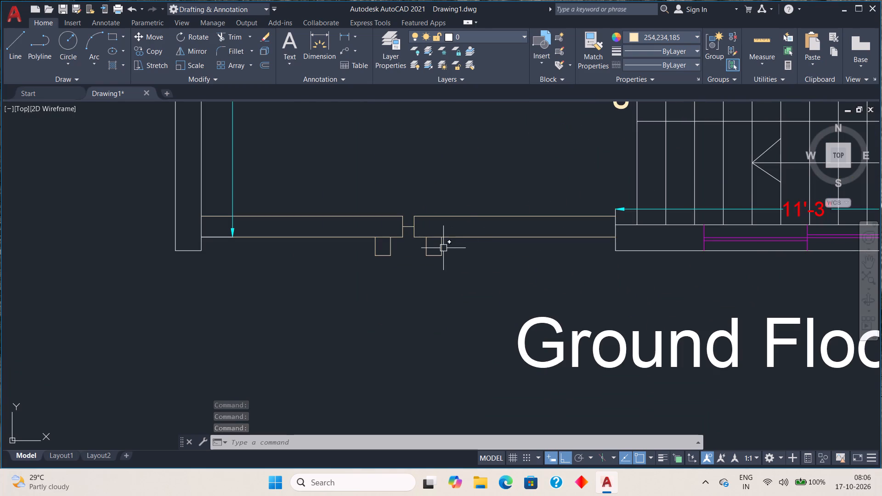
{"action": "left_click", "coordinate": [474, 238]}
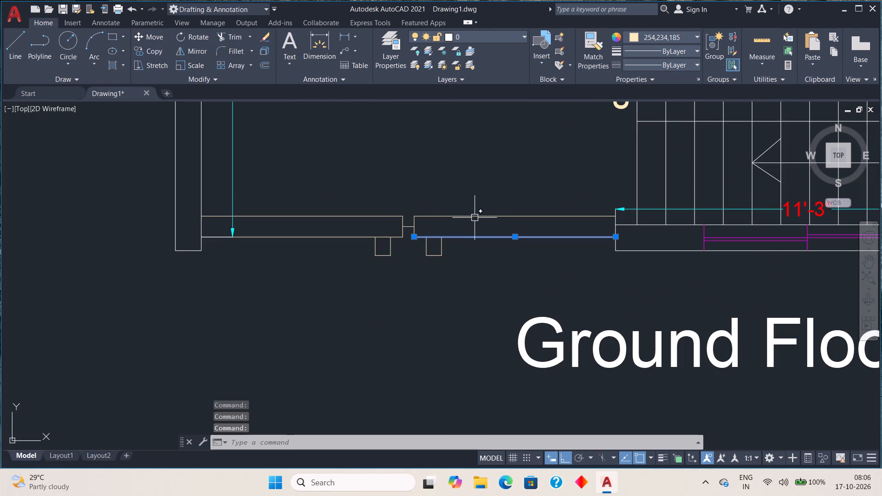
{"action": "left_click", "coordinate": [475, 218]}
{"action": "scroll", "coordinate": [464, 220], "scroll_direction": "up", "scroll_amount": 2}
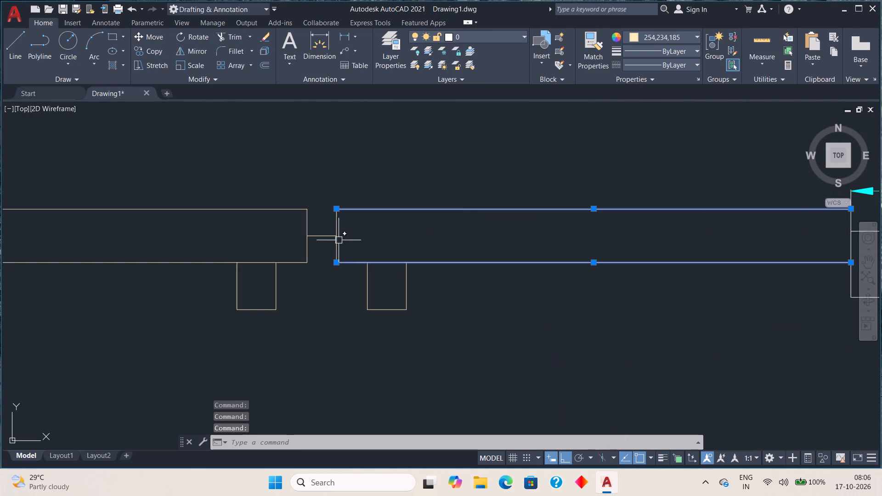
{"action": "left_click", "coordinate": [336, 242]}
{"action": "left_click", "coordinate": [323, 236]}
{"action": "left_click", "coordinate": [306, 246]}
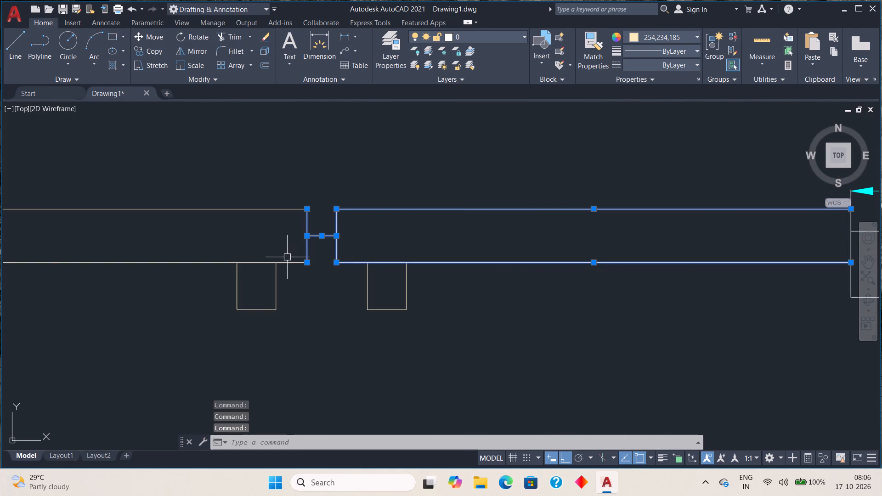
{"action": "left_click", "coordinate": [284, 263]}
{"action": "left_click", "coordinate": [285, 208]}
{"action": "left_click", "coordinate": [276, 287]}
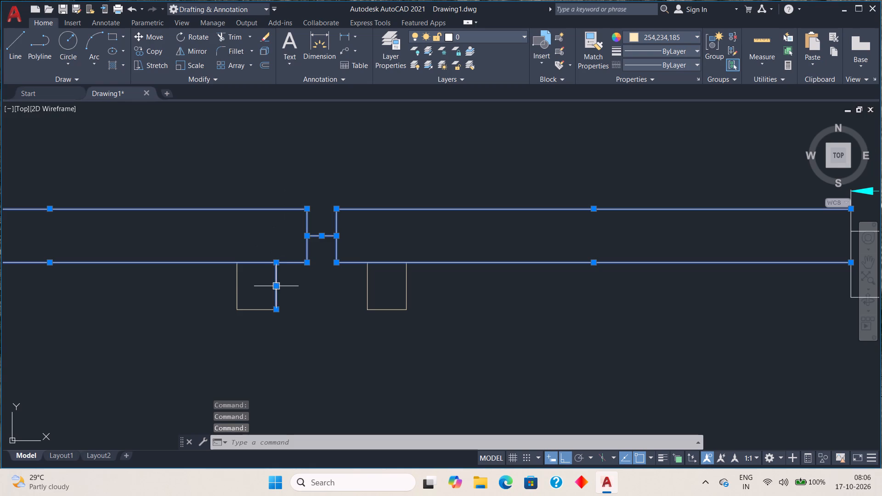
{"action": "left_click", "coordinate": [238, 287]}
{"action": "left_click", "coordinate": [247, 310]}
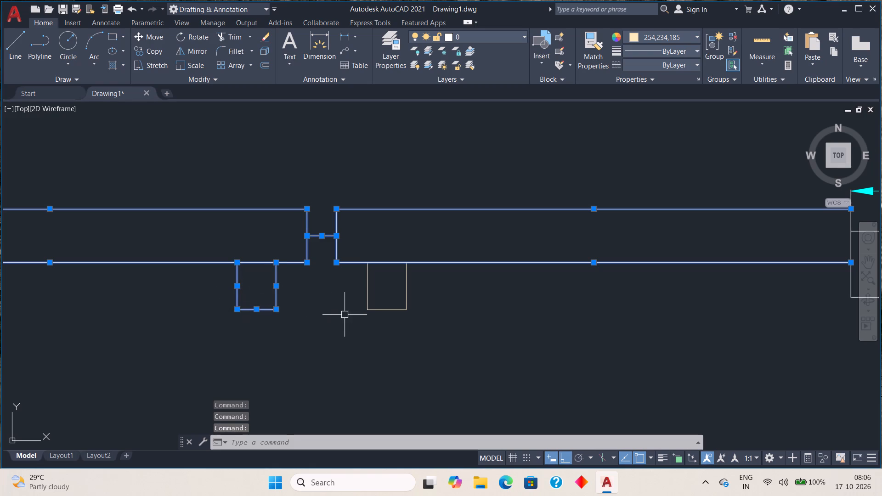
{"action": "left_click", "coordinate": [366, 294]}
{"action": "left_click", "coordinate": [390, 310]}
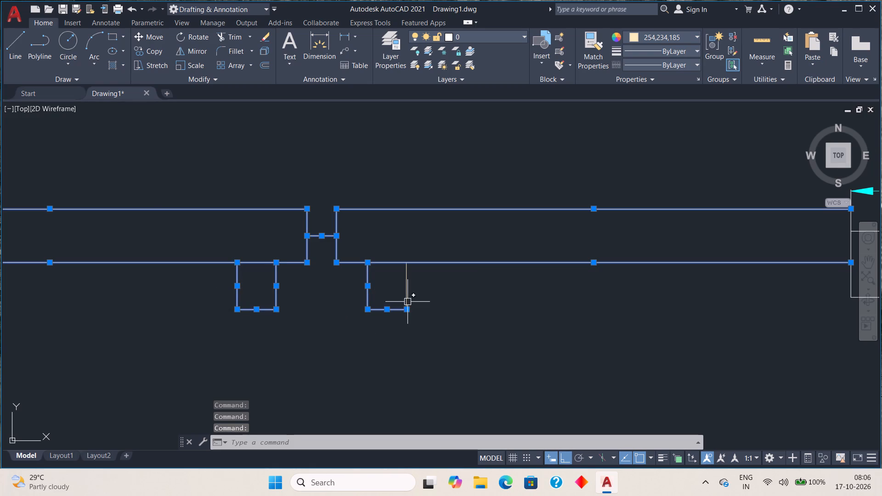
{"action": "left_click", "coordinate": [407, 302]}
{"action": "scroll", "coordinate": [479, 277], "scroll_direction": "down", "scroll_amount": 3}
{"action": "scroll", "coordinate": [370, 240], "scroll_direction": "down", "scroll_amount": 3}
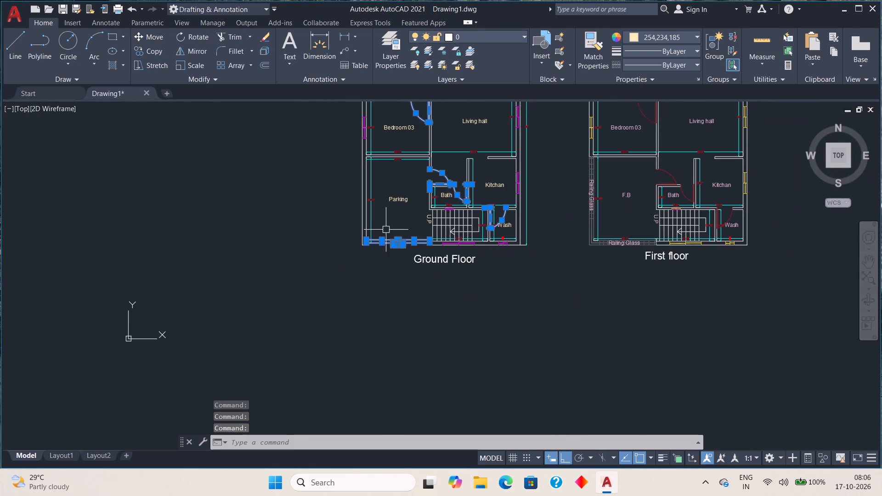
{"action": "middle_click_drag", "start_coordinate": [396, 225], "coordinate": [362, 344]}
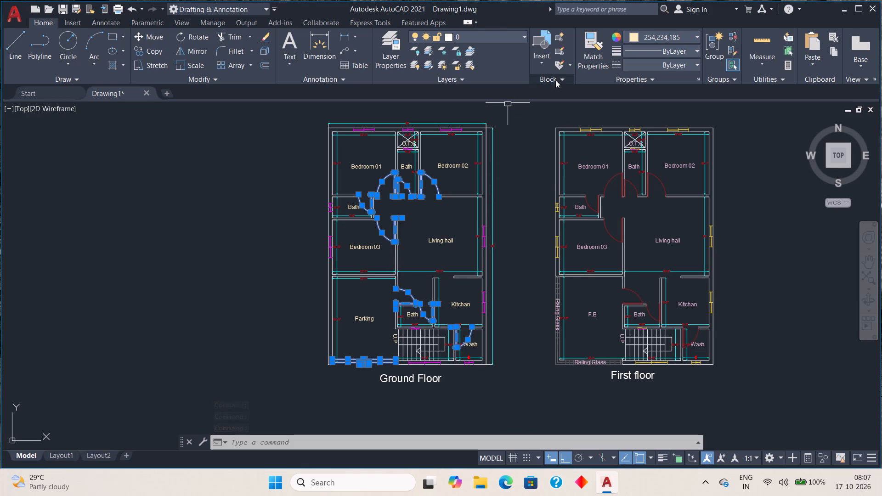
{"action": "left_click", "coordinate": [697, 34]}
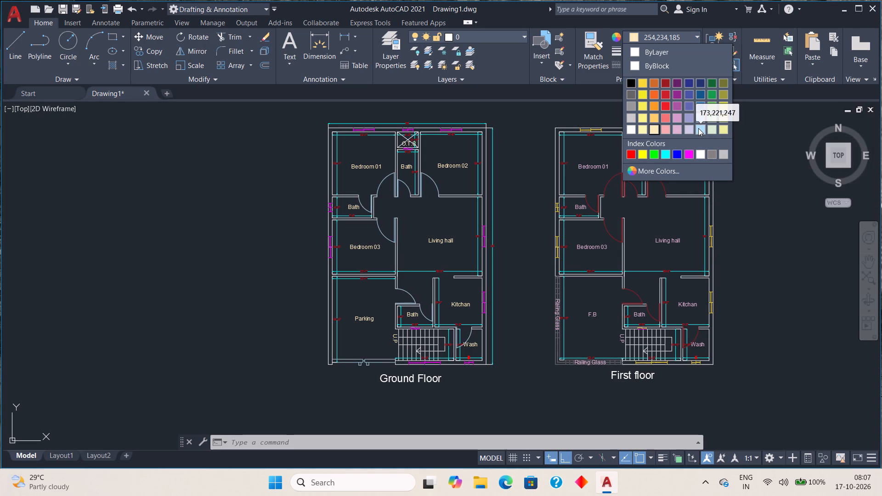
{"action": "left_click", "coordinate": [687, 105]}
{"action": "key", "text": "Escape"}
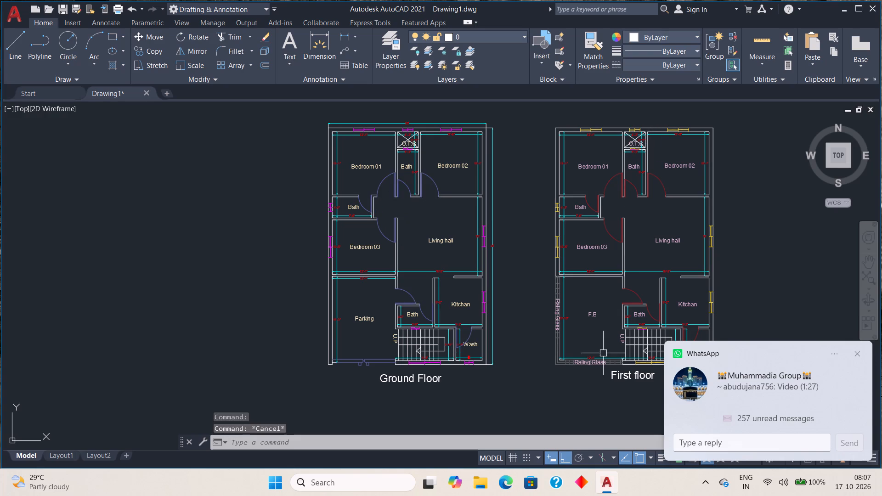
Dismiss the incoming message notification covering part of the first floor plan.
{"action": "left_click", "coordinate": [859, 354]}
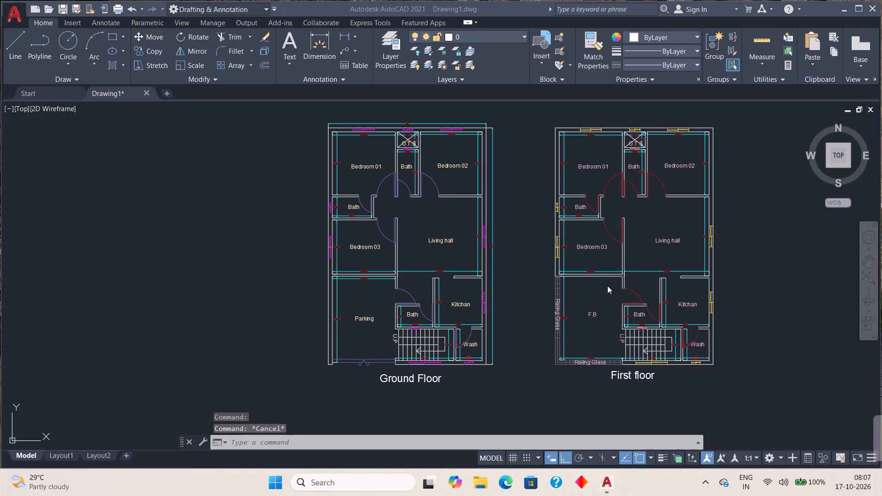
Examine the recoloured ground floor doors up close and compare both floor plans side by side.
{"action": "middle_click_drag", "start_coordinate": [552, 199], "coordinate": [548, 217]}
{"action": "scroll", "coordinate": [470, 172], "scroll_direction": "up", "scroll_amount": 2}
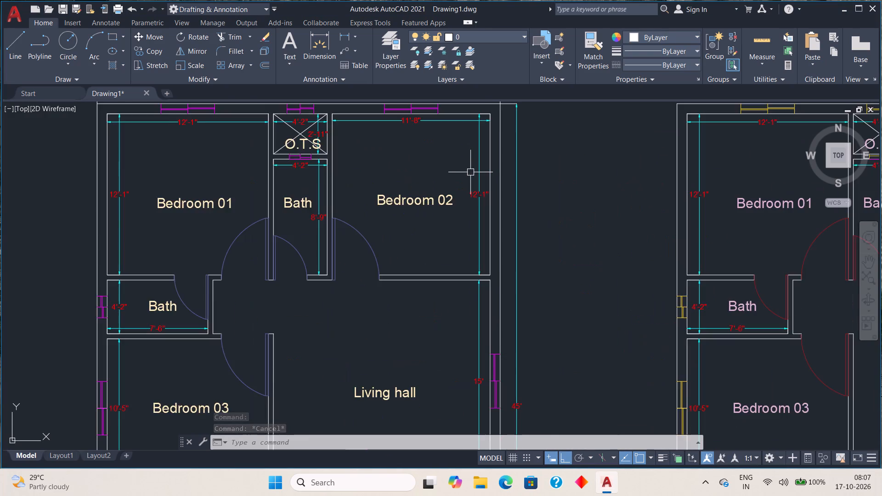
{"action": "scroll", "coordinate": [470, 172], "scroll_direction": "up", "scroll_amount": 1}
{"action": "scroll", "coordinate": [470, 173], "scroll_direction": "down", "scroll_amount": 3}
{"action": "middle_click_drag", "start_coordinate": [407, 221], "coordinate": [418, 232]}
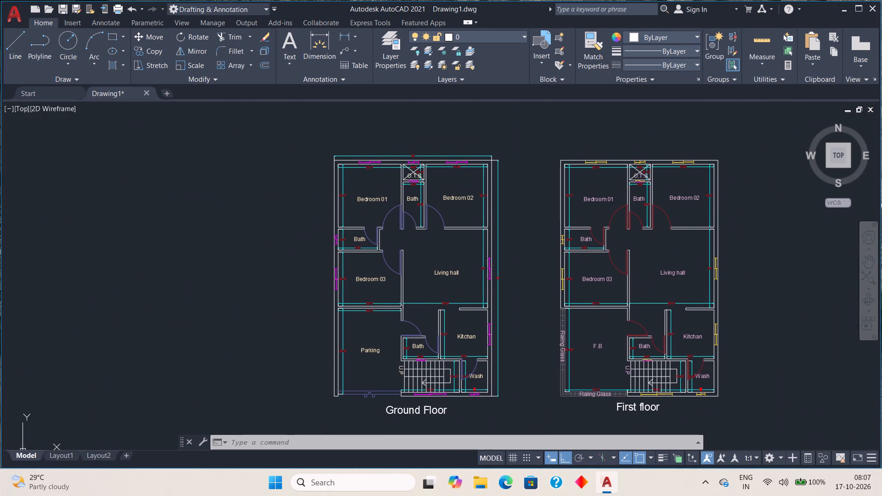
{"action": "scroll", "coordinate": [413, 233], "scroll_direction": "up", "scroll_amount": 2}
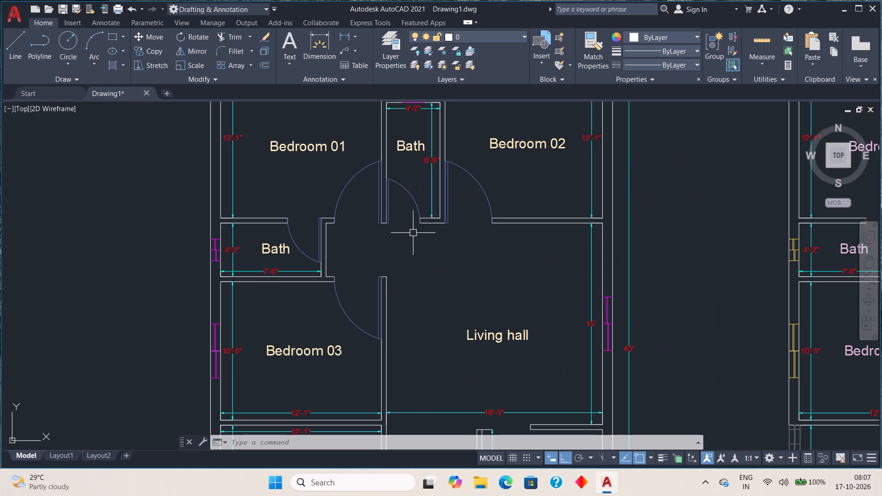
{"action": "scroll", "coordinate": [392, 205], "scroll_direction": "up", "scroll_amount": 3}
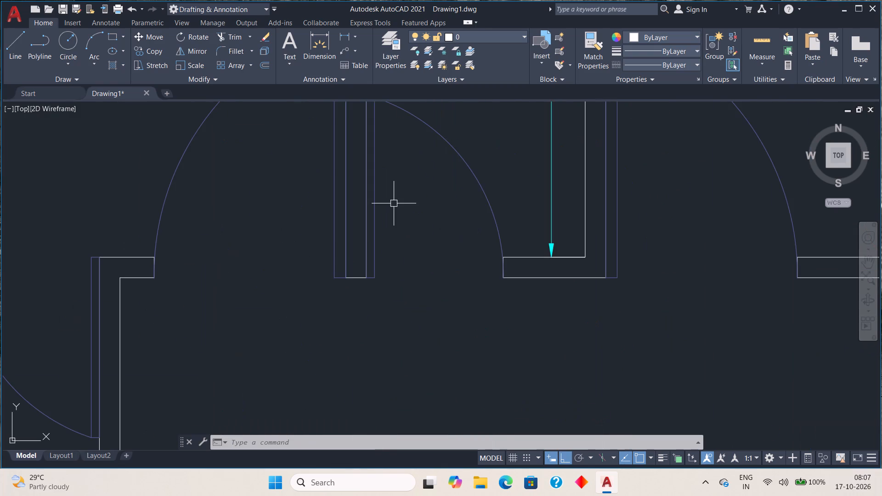
{"action": "scroll", "coordinate": [394, 203], "scroll_direction": "down", "scroll_amount": 4}
{"action": "scroll", "coordinate": [408, 237], "scroll_direction": "down", "scroll_amount": 1}
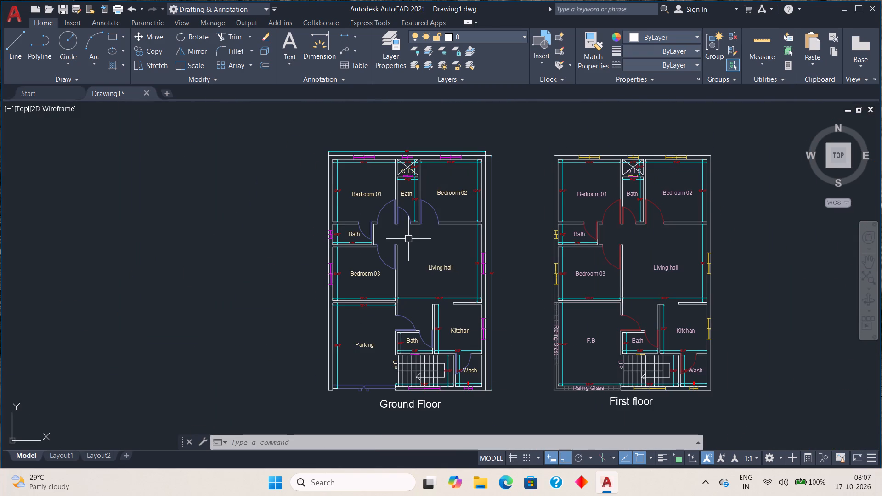
{"action": "middle_click_drag", "start_coordinate": [408, 239], "coordinate": [433, 212]}
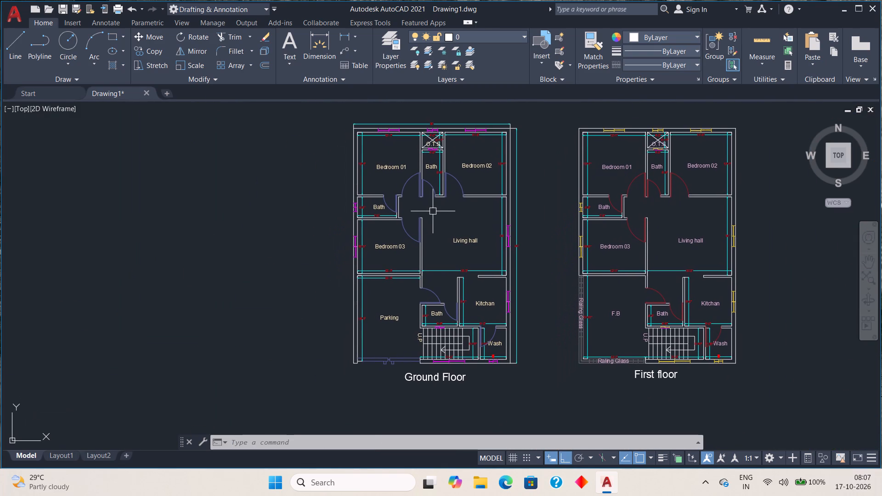
Examine the ground floor plan's doors, rooms and walls up close and compare its overall layout with the first floor plan.
{"action": "scroll", "coordinate": [420, 206], "scroll_direction": "up", "scroll_amount": 1}
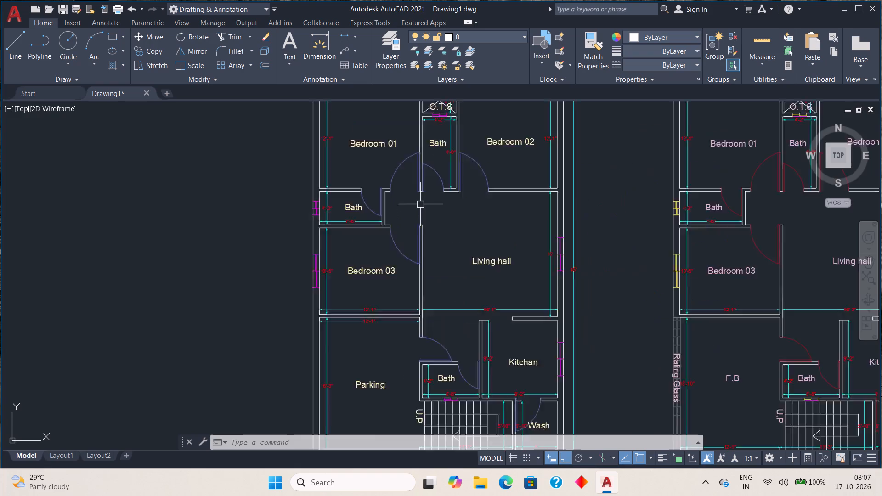
{"action": "scroll", "coordinate": [420, 204], "scroll_direction": "up", "scroll_amount": 3}
{"action": "middle_click_drag", "start_coordinate": [433, 178], "coordinate": [466, 372]}
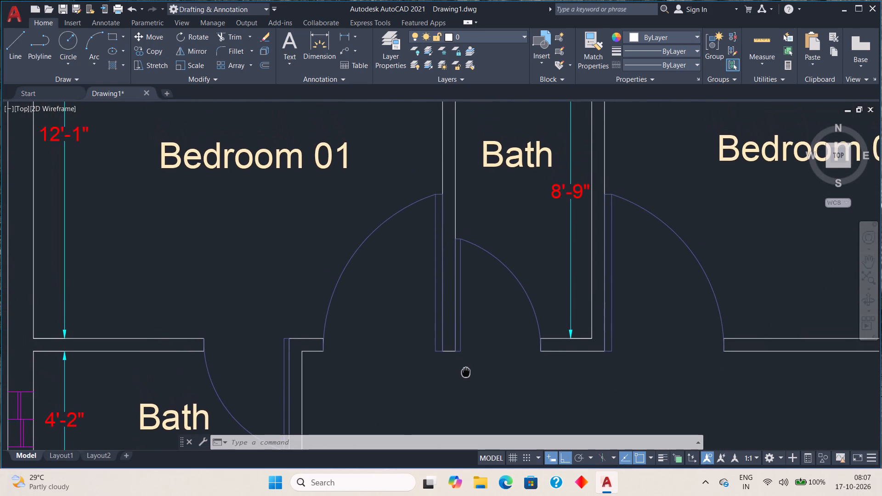
{"action": "middle_click_drag", "start_coordinate": [466, 372], "coordinate": [466, 372]}
{"action": "scroll", "coordinate": [466, 372], "scroll_direction": "down", "scroll_amount": 2}
{"action": "middle_click_drag", "start_coordinate": [464, 366], "coordinate": [464, 296]}
{"action": "scroll", "coordinate": [464, 296], "scroll_direction": "down", "scroll_amount": 1}
{"action": "middle_click_drag", "start_coordinate": [475, 346], "coordinate": [478, 202]}
{"action": "scroll", "coordinate": [481, 203], "scroll_direction": "down", "scroll_amount": 1}
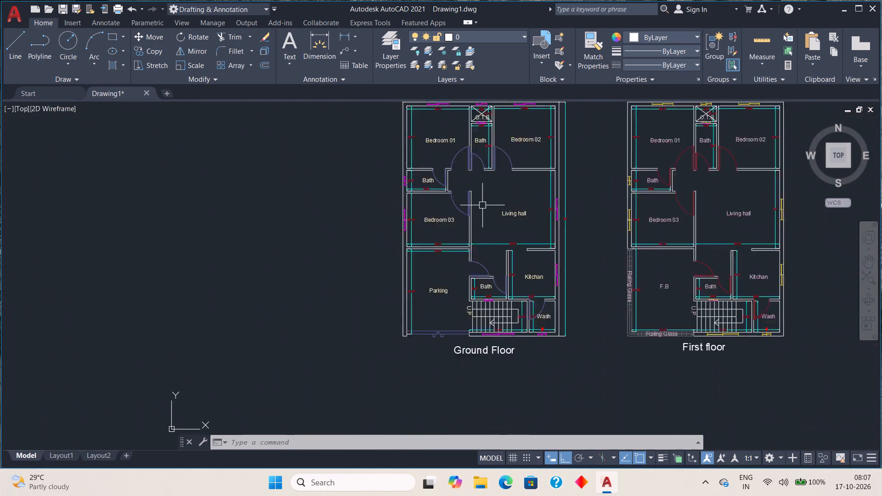
{"action": "scroll", "coordinate": [486, 209], "scroll_direction": "down", "scroll_amount": 1}
{"action": "middle_click_drag", "start_coordinate": [668, 239], "coordinate": [559, 269]}
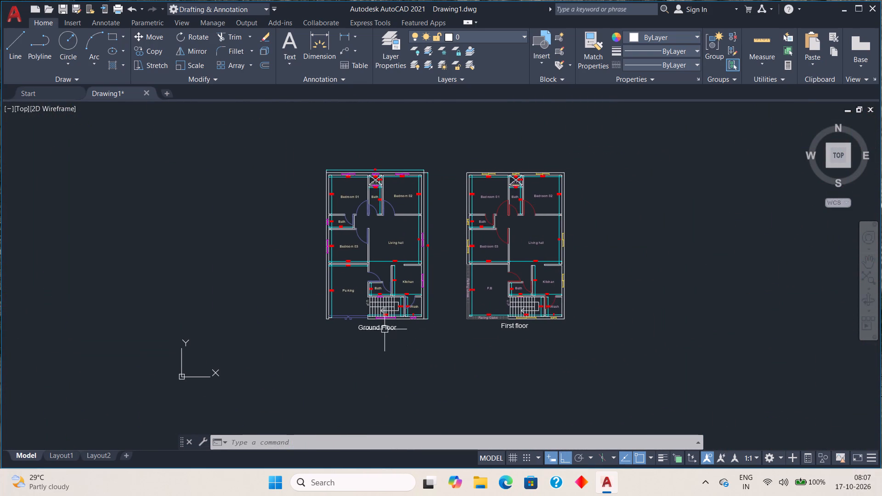
{"action": "scroll", "coordinate": [384, 328], "scroll_direction": "up", "scroll_amount": 4}
{"action": "scroll", "coordinate": [386, 325], "scroll_direction": "down", "scroll_amount": 3}
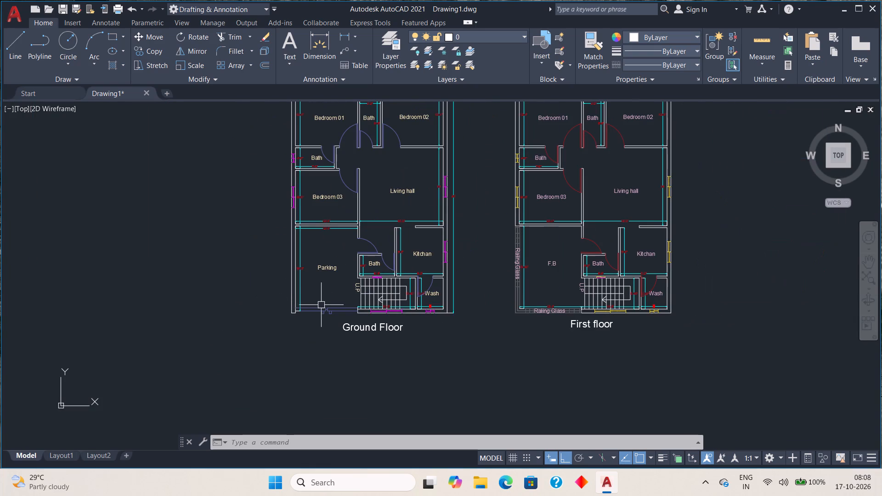
{"action": "middle_click_drag", "start_coordinate": [414, 249], "coordinate": [412, 333]}
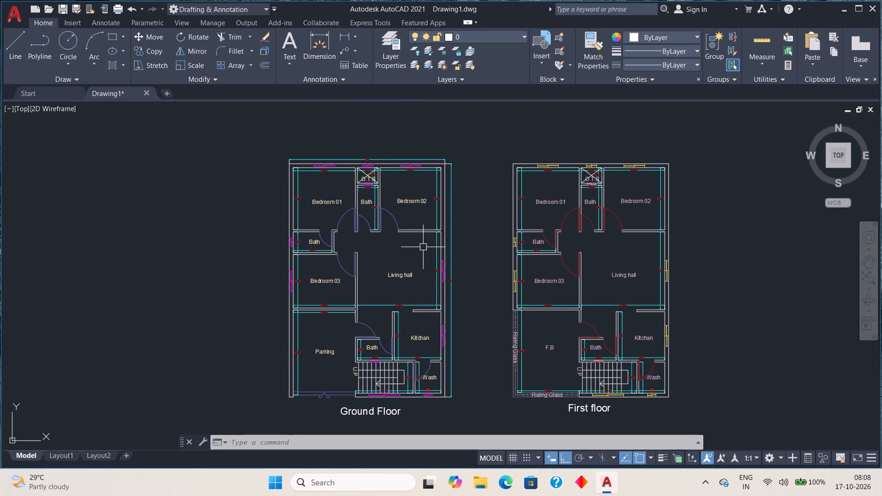
{"action": "scroll", "coordinate": [425, 248], "scroll_direction": "up", "scroll_amount": 3}
{"action": "scroll", "coordinate": [415, 255], "scroll_direction": "down", "scroll_amount": 1}
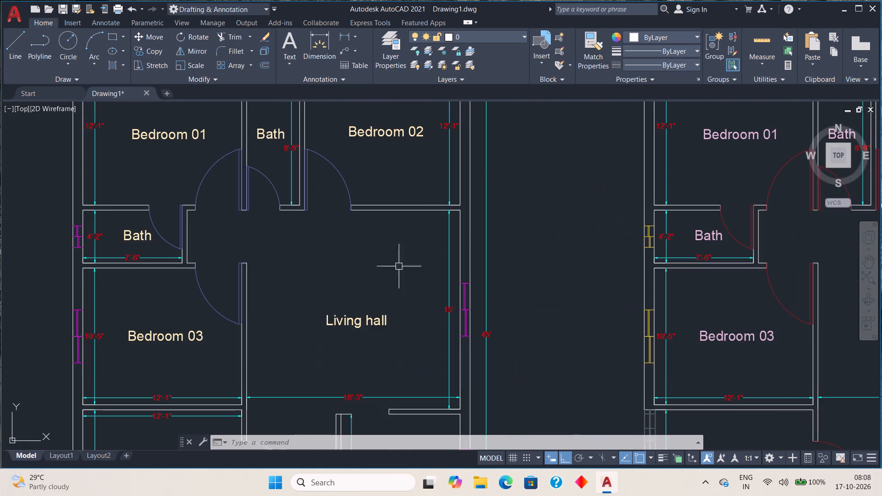
{"action": "middle_click_drag", "start_coordinate": [380, 311], "coordinate": [458, 174]}
{"action": "scroll", "coordinate": [512, 303], "scroll_direction": "down", "scroll_amount": 1}
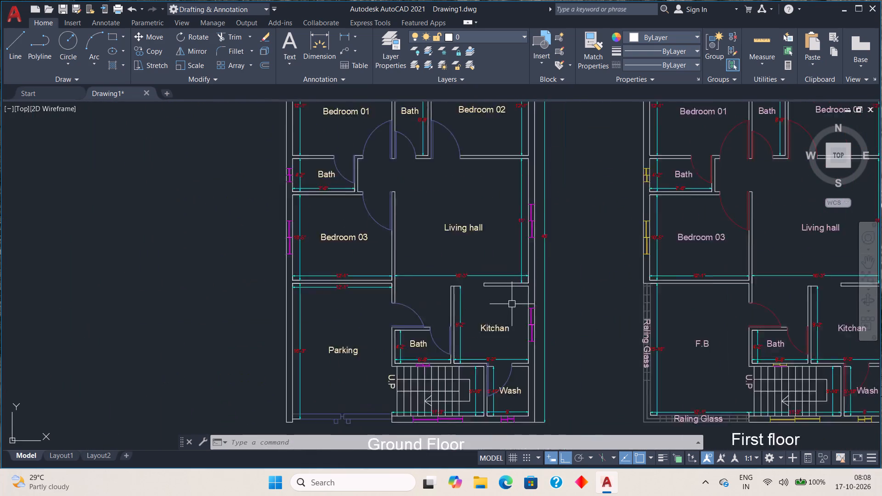
{"action": "scroll", "coordinate": [512, 304], "scroll_direction": "down", "scroll_amount": 1}
{"action": "middle_click_drag", "start_coordinate": [583, 310], "coordinate": [452, 324]}
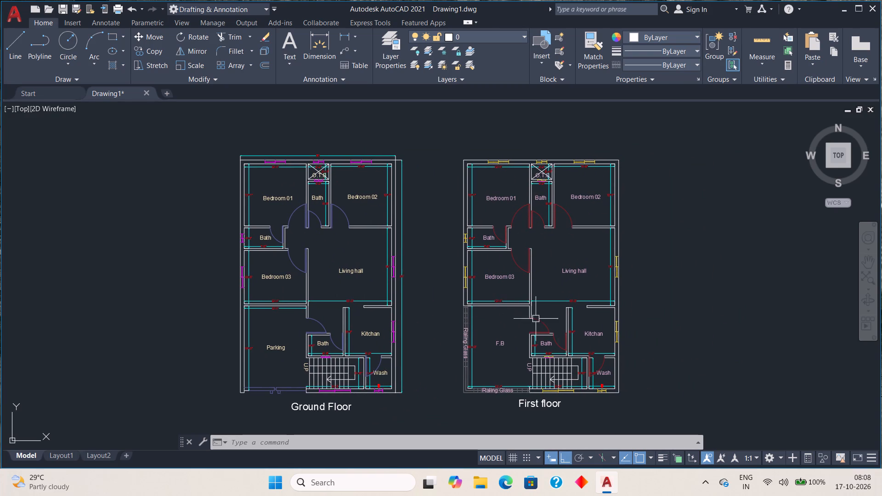
{"action": "middle_click_drag", "start_coordinate": [421, 333], "coordinate": [453, 311]}
{"action": "scroll", "coordinate": [417, 348], "scroll_direction": "up", "scroll_amount": 5}
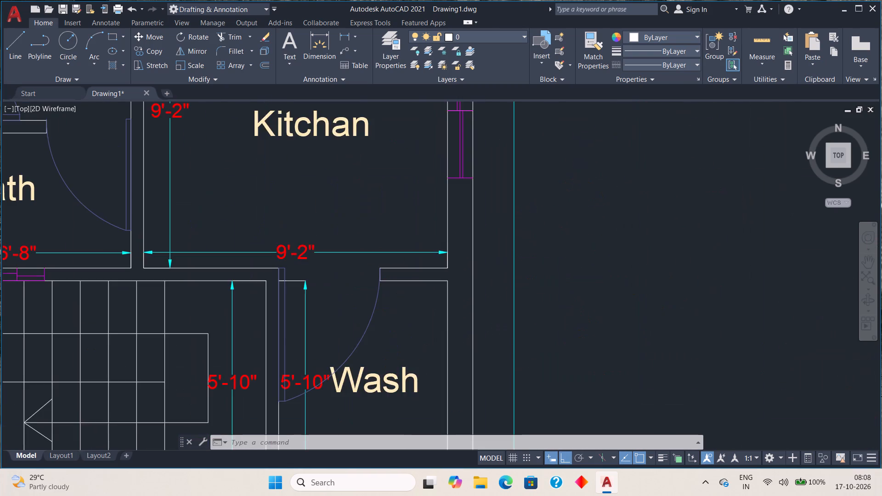
{"action": "scroll", "coordinate": [424, 344], "scroll_direction": "down", "scroll_amount": 5}
{"action": "middle_click_drag", "start_coordinate": [380, 245], "coordinate": [446, 242]}
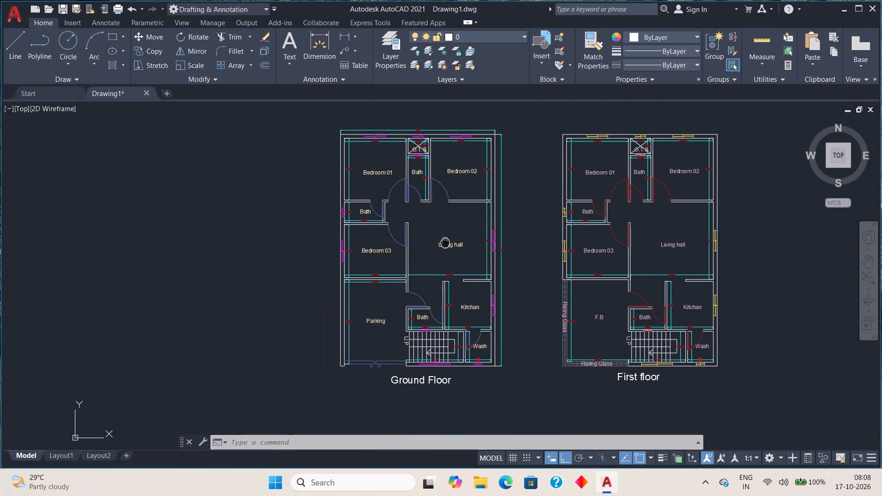
{"action": "middle_click_drag", "start_coordinate": [446, 242], "coordinate": [447, 242]}
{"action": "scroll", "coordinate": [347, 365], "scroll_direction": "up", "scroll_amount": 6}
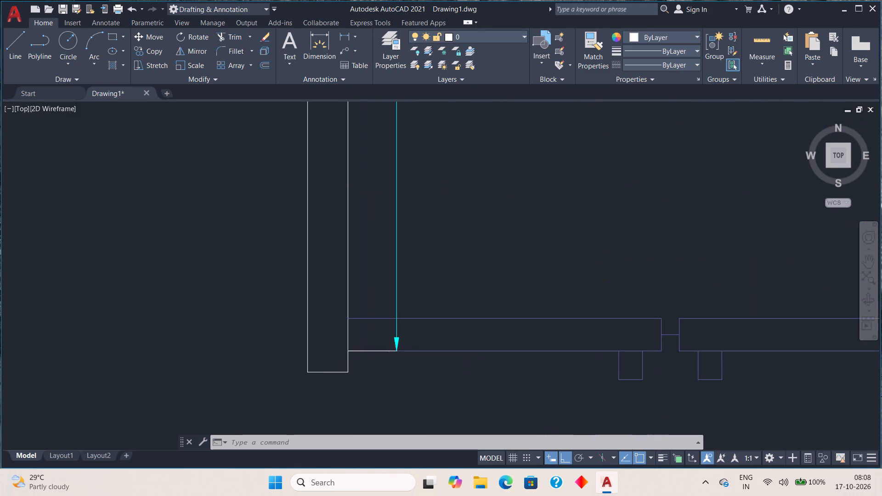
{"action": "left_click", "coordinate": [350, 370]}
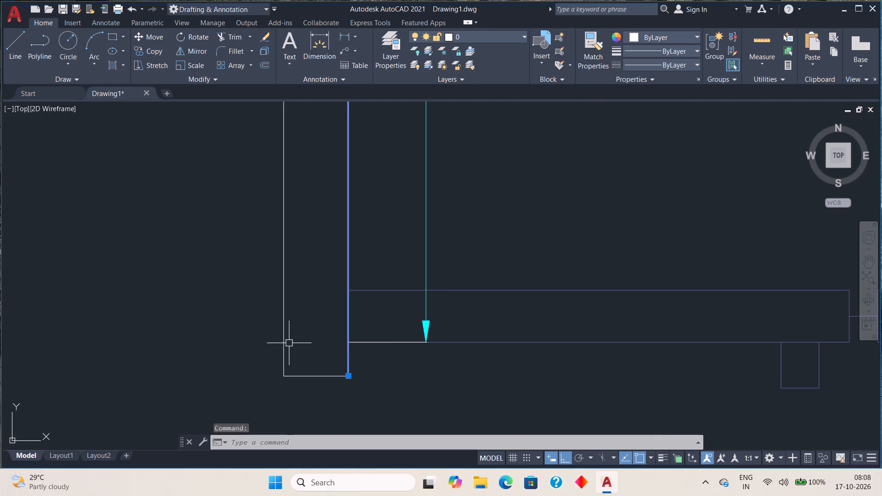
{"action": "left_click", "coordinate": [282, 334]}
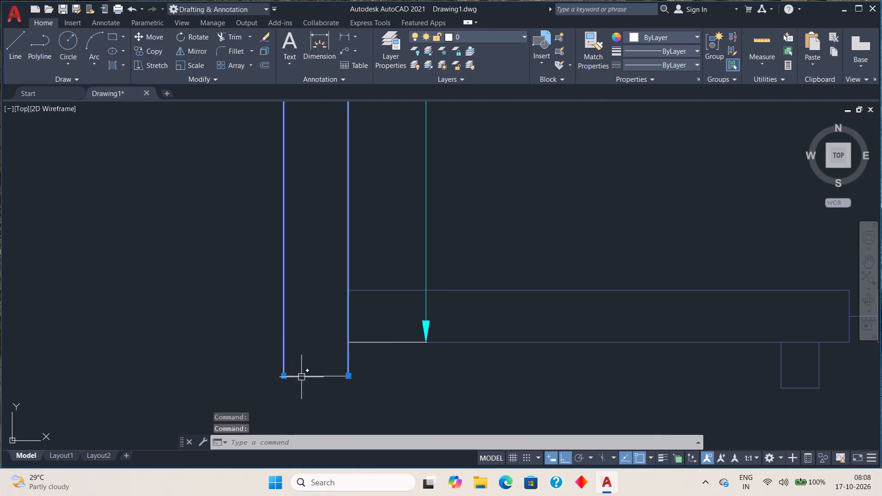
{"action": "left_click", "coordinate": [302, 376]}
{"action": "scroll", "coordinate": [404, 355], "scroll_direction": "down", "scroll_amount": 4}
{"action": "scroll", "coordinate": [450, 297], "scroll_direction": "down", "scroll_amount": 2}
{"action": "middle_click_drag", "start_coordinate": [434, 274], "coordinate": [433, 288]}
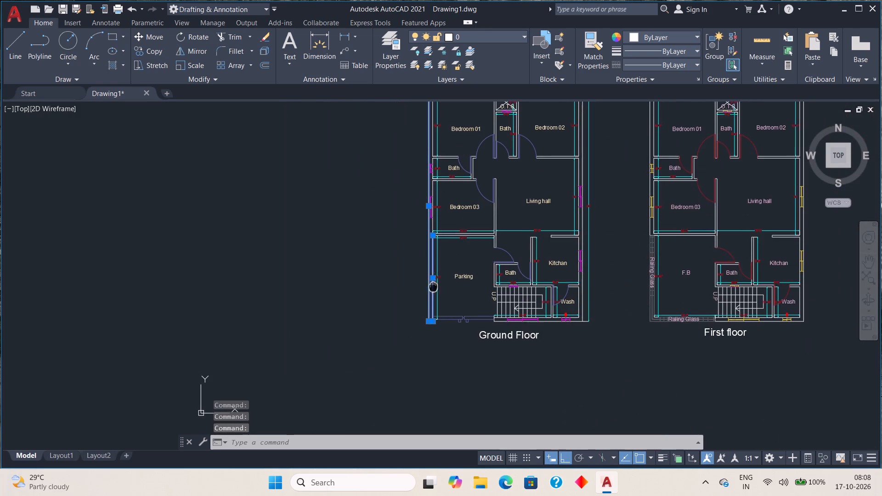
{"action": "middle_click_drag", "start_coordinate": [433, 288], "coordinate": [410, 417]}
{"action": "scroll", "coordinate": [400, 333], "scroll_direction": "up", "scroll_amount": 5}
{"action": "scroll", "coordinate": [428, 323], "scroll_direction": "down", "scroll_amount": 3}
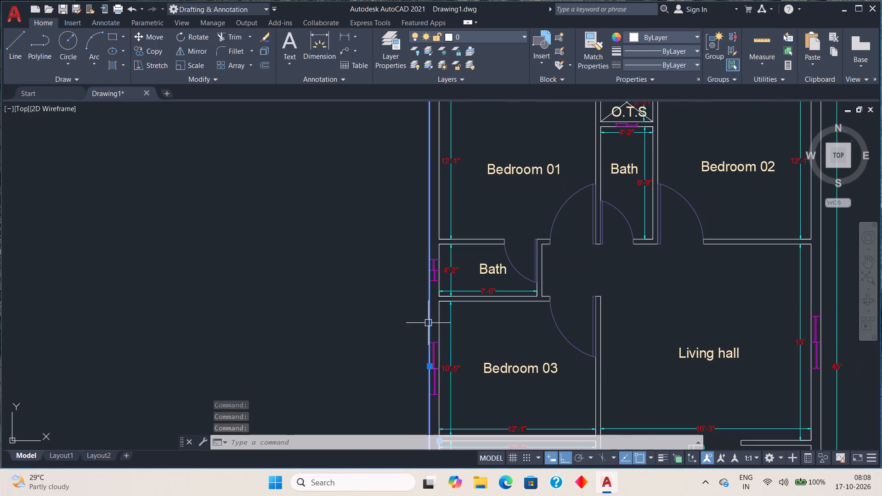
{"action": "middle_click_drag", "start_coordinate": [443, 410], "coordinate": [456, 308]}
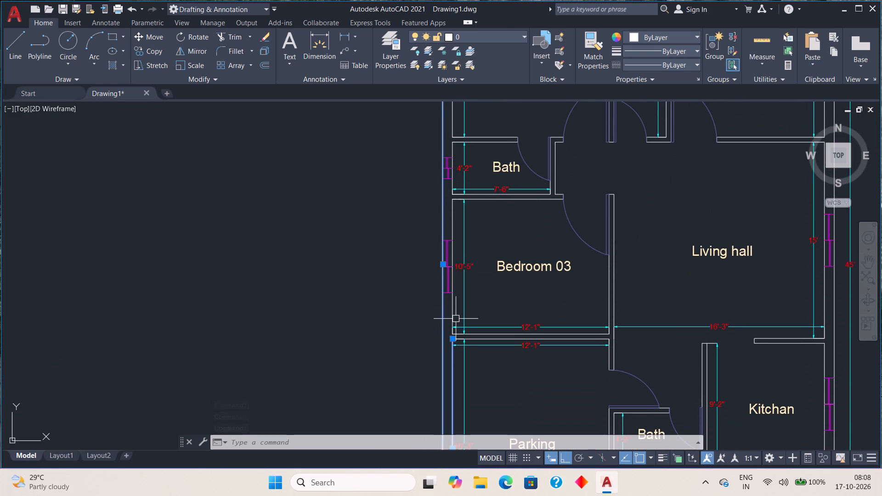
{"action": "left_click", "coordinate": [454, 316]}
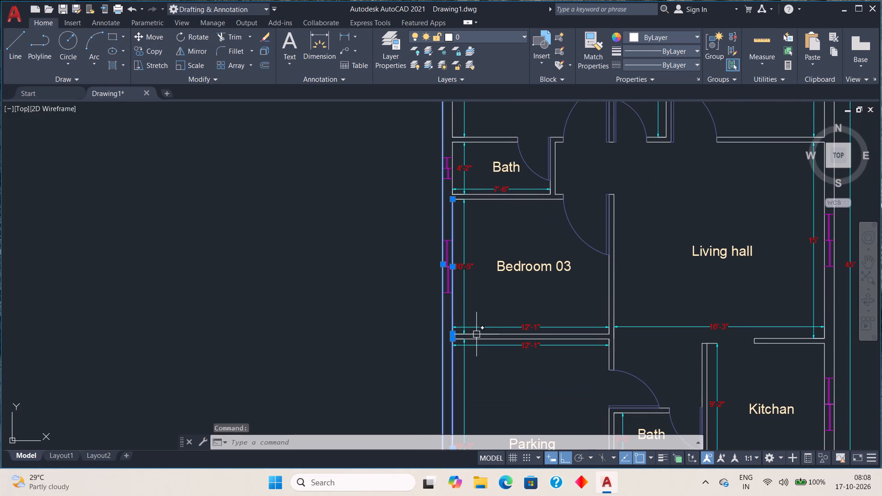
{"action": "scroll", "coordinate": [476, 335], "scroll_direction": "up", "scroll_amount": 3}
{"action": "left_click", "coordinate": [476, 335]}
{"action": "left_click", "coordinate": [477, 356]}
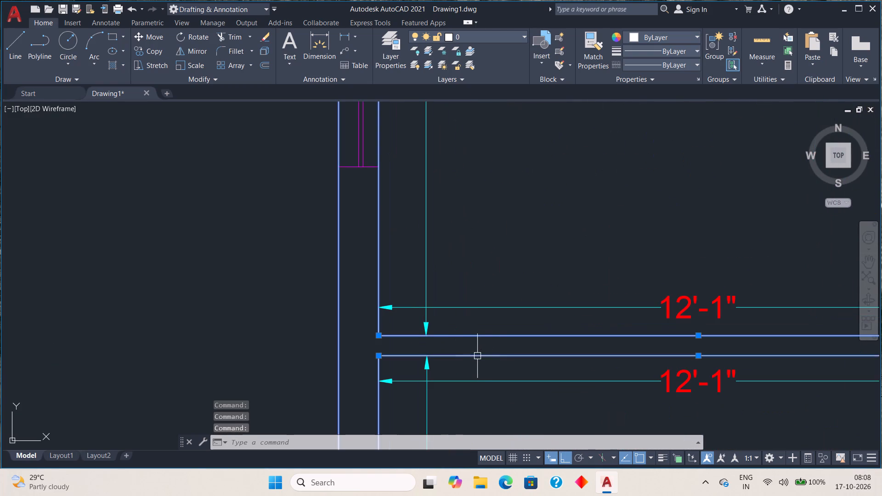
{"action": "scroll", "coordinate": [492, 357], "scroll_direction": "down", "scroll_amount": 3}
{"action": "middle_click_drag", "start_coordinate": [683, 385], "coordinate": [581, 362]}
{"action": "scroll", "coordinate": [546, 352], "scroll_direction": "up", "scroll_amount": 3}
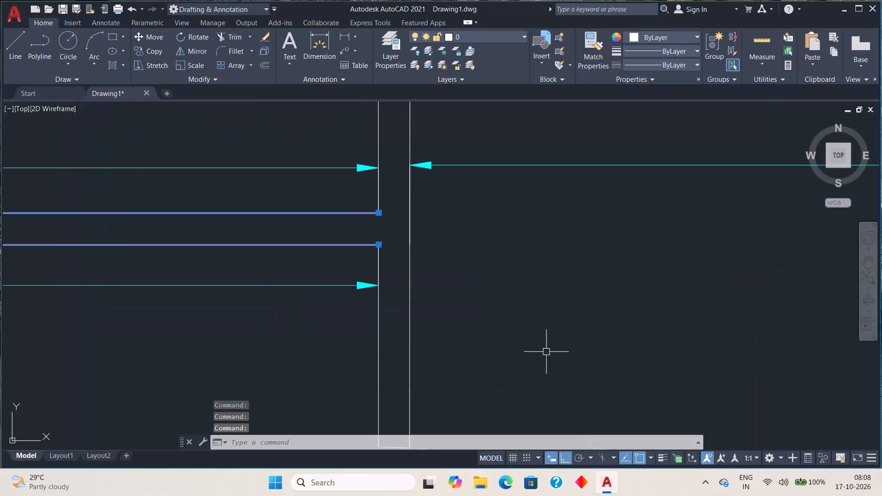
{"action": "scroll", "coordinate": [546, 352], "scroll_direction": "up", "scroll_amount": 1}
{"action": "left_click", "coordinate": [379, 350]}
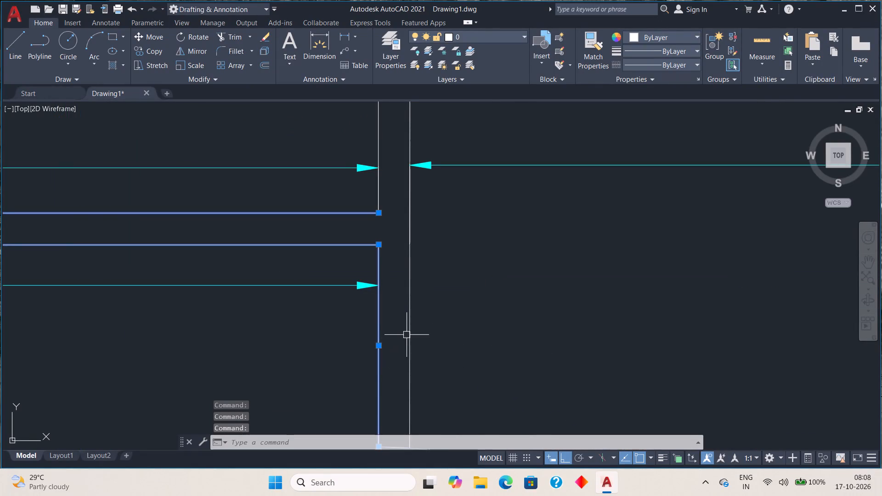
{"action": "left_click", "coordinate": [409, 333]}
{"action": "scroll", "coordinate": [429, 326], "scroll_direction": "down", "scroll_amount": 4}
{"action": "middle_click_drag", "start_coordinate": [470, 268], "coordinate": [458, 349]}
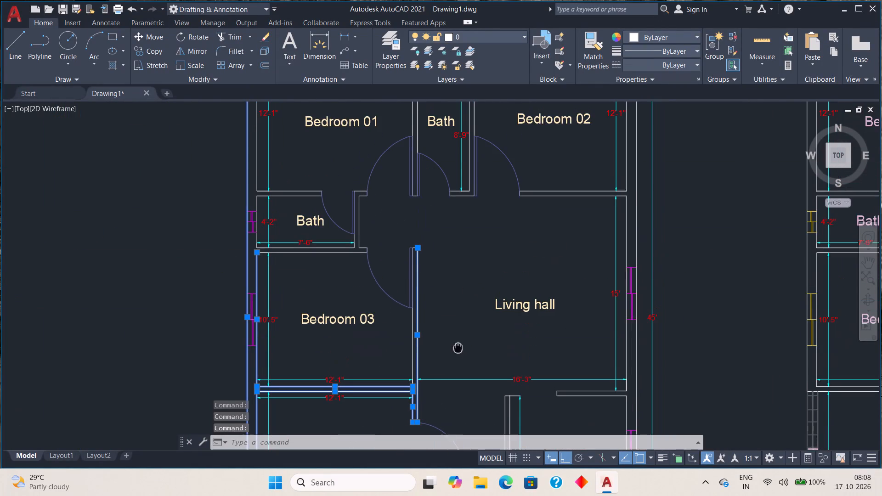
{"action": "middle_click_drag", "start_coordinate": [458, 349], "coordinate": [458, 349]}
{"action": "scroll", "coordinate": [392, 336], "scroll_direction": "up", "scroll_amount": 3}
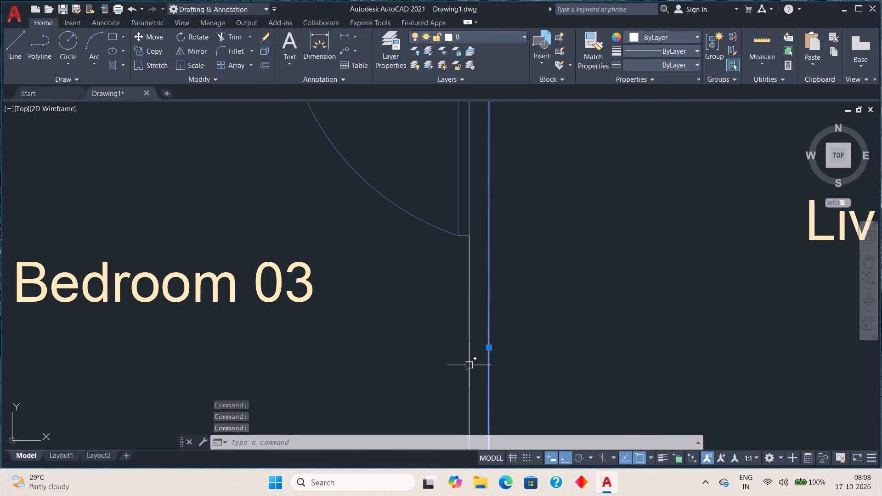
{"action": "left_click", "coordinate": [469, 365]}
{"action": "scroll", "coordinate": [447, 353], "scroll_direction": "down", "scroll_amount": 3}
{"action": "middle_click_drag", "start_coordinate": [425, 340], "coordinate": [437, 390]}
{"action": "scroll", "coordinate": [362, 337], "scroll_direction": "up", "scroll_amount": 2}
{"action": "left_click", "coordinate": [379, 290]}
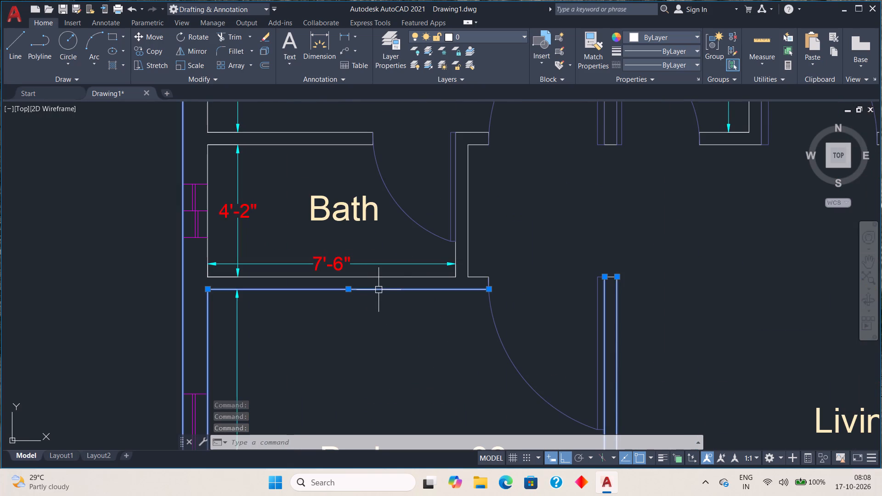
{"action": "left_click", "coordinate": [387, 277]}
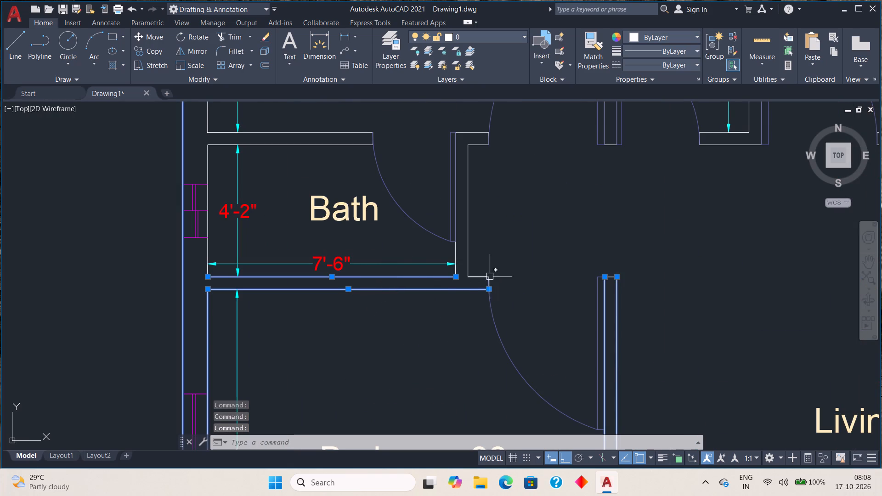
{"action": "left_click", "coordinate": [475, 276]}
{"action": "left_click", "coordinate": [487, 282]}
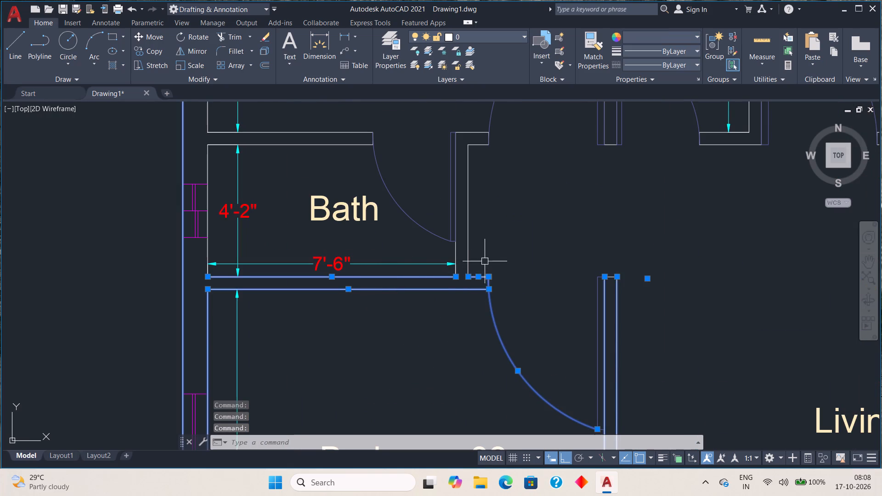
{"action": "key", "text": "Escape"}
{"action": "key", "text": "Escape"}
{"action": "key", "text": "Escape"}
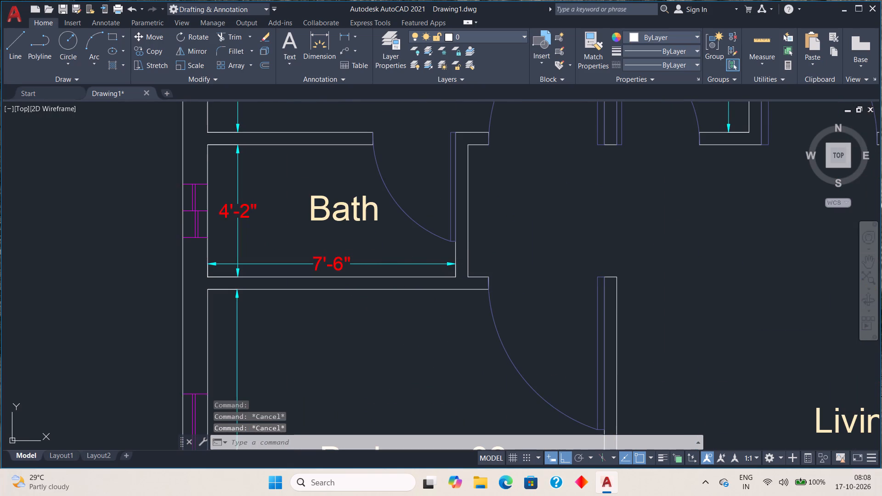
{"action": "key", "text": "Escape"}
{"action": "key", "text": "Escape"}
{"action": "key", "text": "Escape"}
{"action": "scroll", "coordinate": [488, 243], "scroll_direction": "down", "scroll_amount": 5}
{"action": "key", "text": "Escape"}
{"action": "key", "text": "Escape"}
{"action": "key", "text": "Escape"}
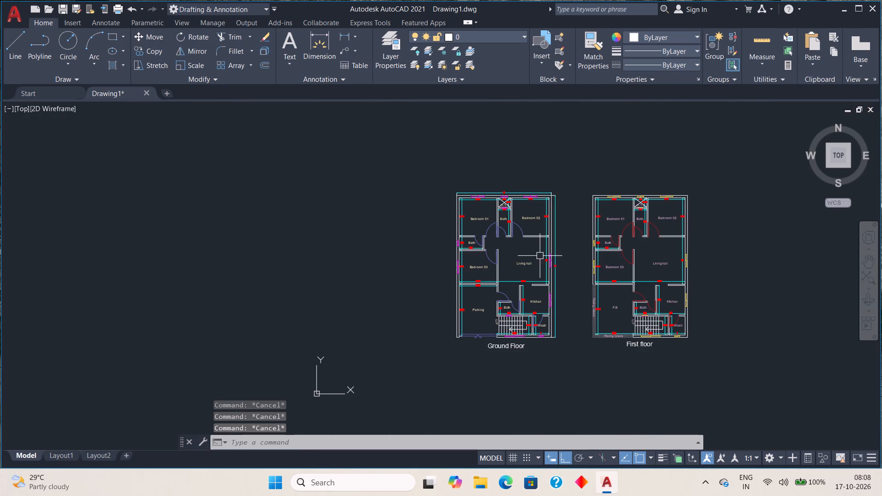
Examine the first floor plan around the F.B area and its Raling Glass strips, and compare it with the ground floor plan.
{"action": "middle_click_drag", "start_coordinate": [553, 252], "coordinate": [503, 247]}
{"action": "scroll", "coordinate": [571, 264], "scroll_direction": "up", "scroll_amount": 3}
{"action": "scroll", "coordinate": [571, 266], "scroll_direction": "down", "scroll_amount": 1}
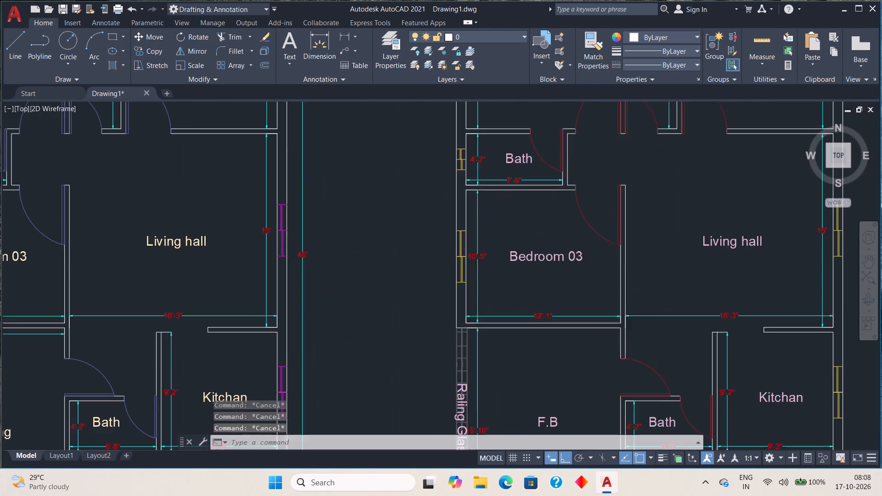
{"action": "middle_click_drag", "start_coordinate": [543, 370], "coordinate": [549, 264]}
{"action": "scroll", "coordinate": [509, 293], "scroll_direction": "up", "scroll_amount": 2}
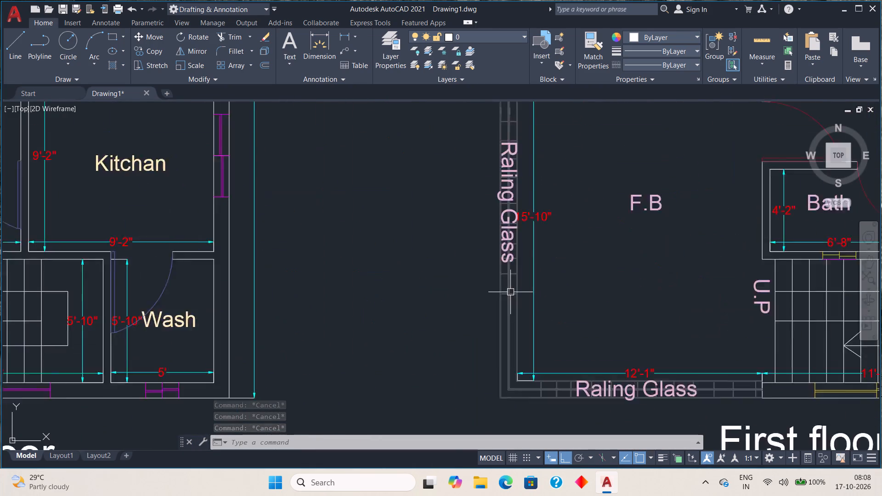
{"action": "scroll", "coordinate": [510, 292], "scroll_direction": "up", "scroll_amount": 1}
{"action": "scroll", "coordinate": [510, 292], "scroll_direction": "down", "scroll_amount": 2}
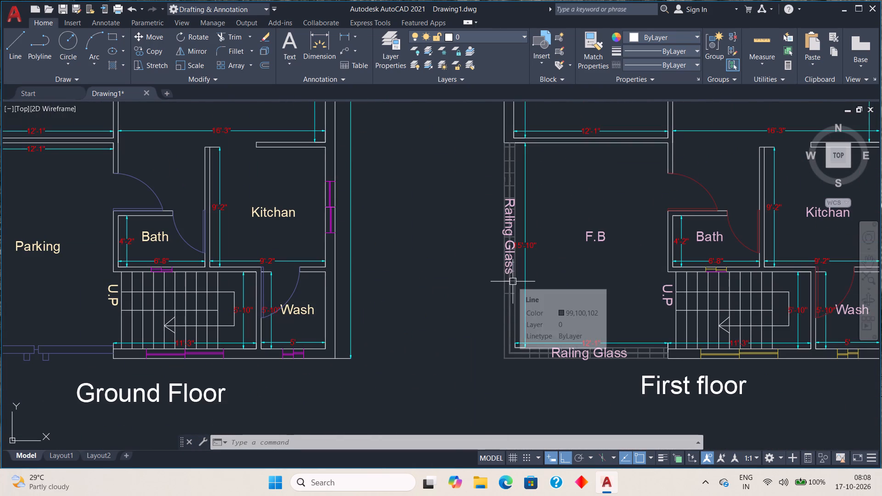
{"action": "middle_click_drag", "start_coordinate": [584, 315], "coordinate": [492, 312]}
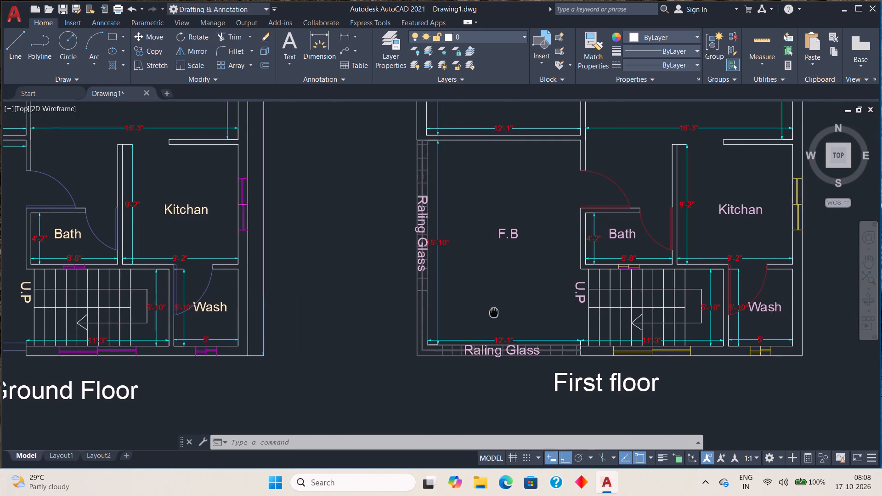
{"action": "middle_click_drag", "start_coordinate": [492, 312], "coordinate": [479, 311]}
{"action": "scroll", "coordinate": [479, 311], "scroll_direction": "down", "scroll_amount": 2}
{"action": "middle_click_drag", "start_coordinate": [500, 241], "coordinate": [498, 281]}
{"action": "middle_click_drag", "start_coordinate": [503, 265], "coordinate": [544, 220]}
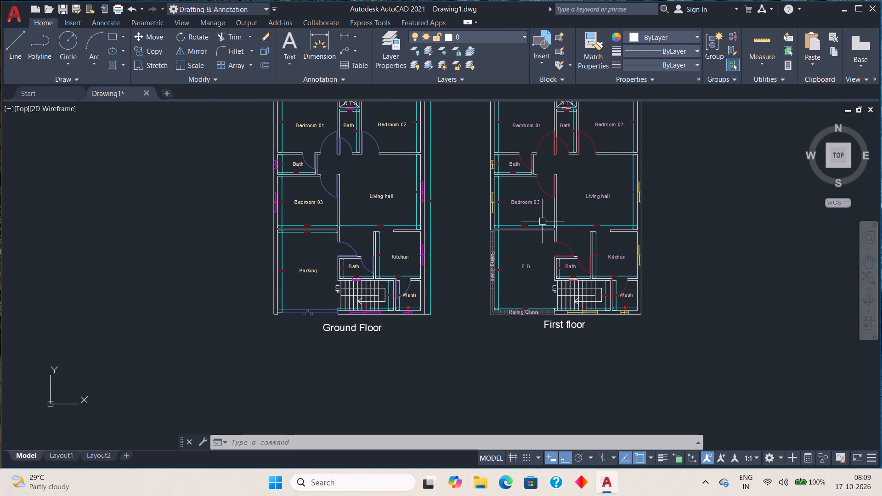
Recolour the Ground Floor and First floor titles beneath the plans to orange 205,105,40.
{"action": "scroll", "coordinate": [365, 341], "scroll_direction": "up", "scroll_amount": 1}
{"action": "scroll", "coordinate": [365, 341], "scroll_direction": "down", "scroll_amount": 1}
{"action": "scroll", "coordinate": [364, 342], "scroll_direction": "up", "scroll_amount": 1}
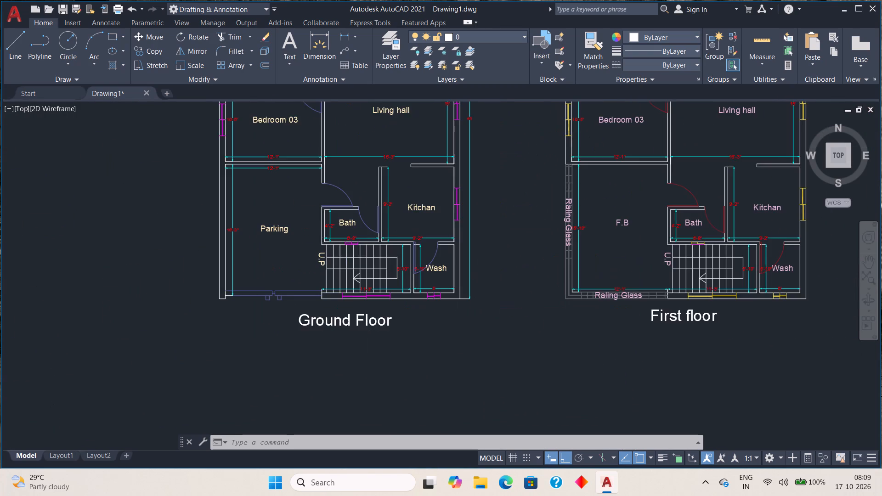
{"action": "scroll", "coordinate": [364, 342], "scroll_direction": "up", "scroll_amount": 1}
{"action": "left_click", "coordinate": [349, 309]}
{"action": "middle_click_drag", "start_coordinate": [643, 343], "coordinate": [337, 319]}
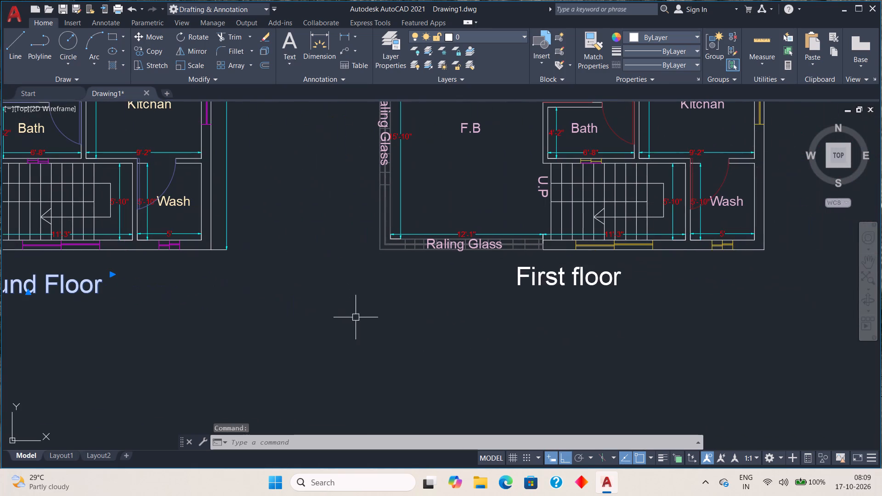
{"action": "left_click", "coordinate": [541, 276]}
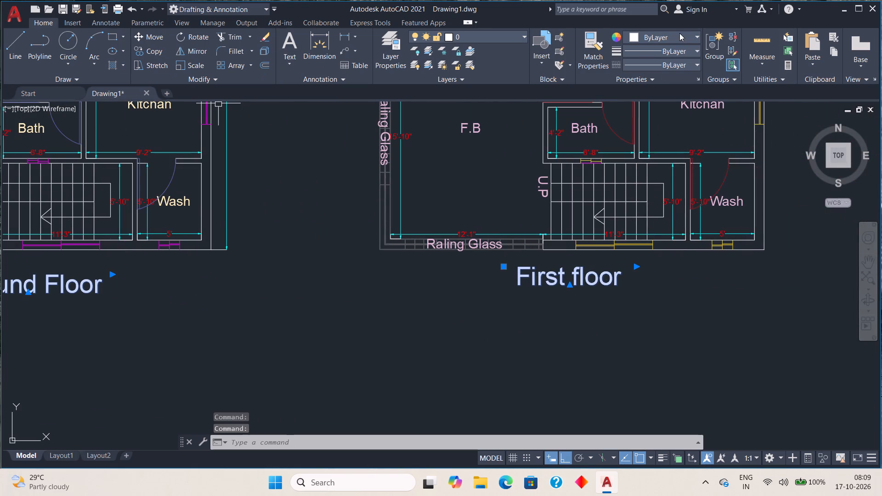
{"action": "left_click", "coordinate": [694, 35]}
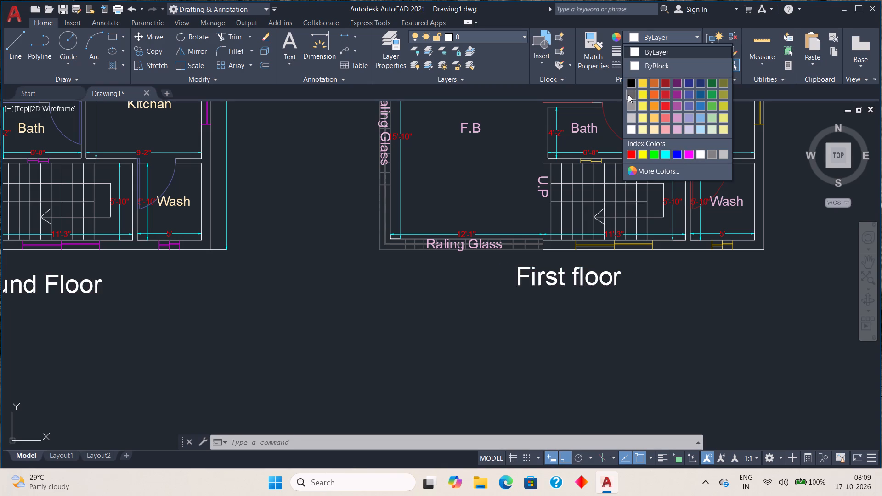
{"action": "left_click", "coordinate": [651, 83]}
{"action": "key", "text": "Escape"}
Examine both floor plans with their recoloured titles, looking closely at the first floor's bedrooms, Bath and O.T.S area.
{"action": "scroll", "coordinate": [400, 315], "scroll_direction": "down", "scroll_amount": 2}
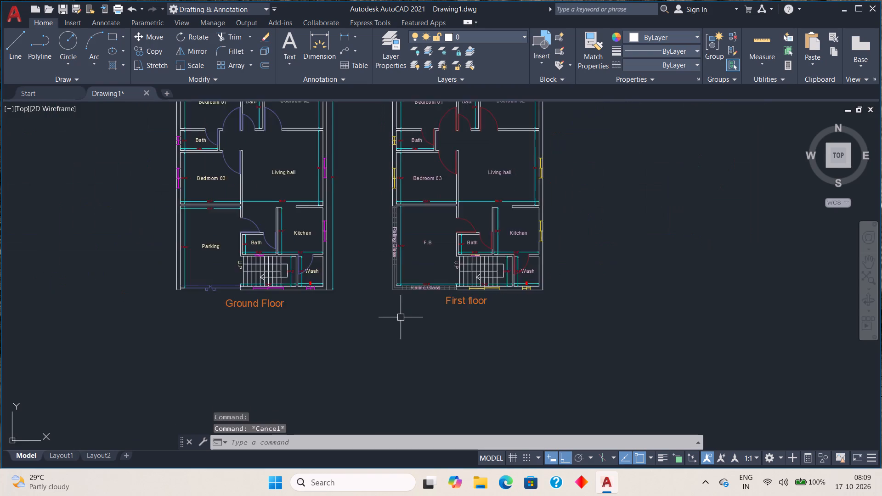
{"action": "scroll", "coordinate": [401, 317], "scroll_direction": "down", "scroll_amount": 1}
{"action": "middle_click_drag", "start_coordinate": [401, 239], "coordinate": [407, 260]}
{"action": "scroll", "coordinate": [394, 254], "scroll_direction": "up", "scroll_amount": 2}
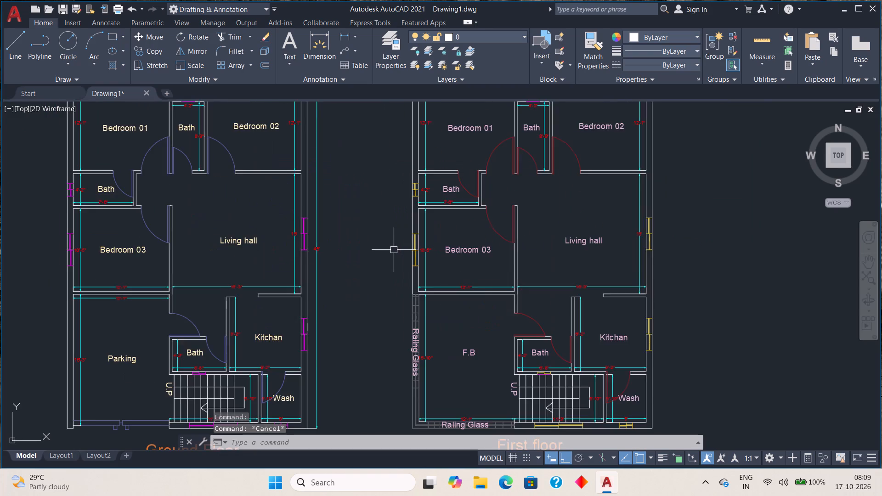
{"action": "scroll", "coordinate": [393, 246], "scroll_direction": "down", "scroll_amount": 1}
{"action": "middle_click_drag", "start_coordinate": [388, 244], "coordinate": [444, 249]}
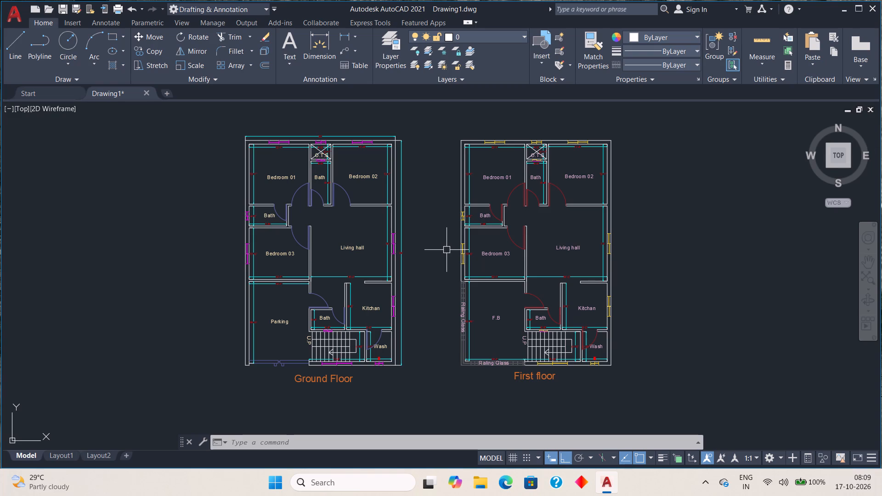
{"action": "scroll", "coordinate": [537, 163], "scroll_direction": "up", "scroll_amount": 3}
{"action": "middle_click_drag", "start_coordinate": [537, 164], "coordinate": [522, 271]}
{"action": "scroll", "coordinate": [516, 215], "scroll_direction": "down", "scroll_amount": 1}
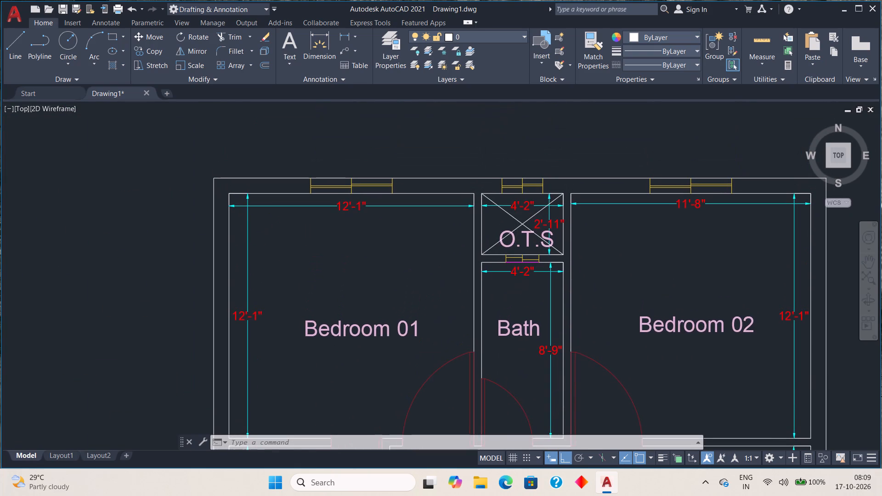
{"action": "scroll", "coordinate": [516, 215], "scroll_direction": "down", "scroll_amount": 1}
{"action": "scroll", "coordinate": [516, 215], "scroll_direction": "up", "scroll_amount": 3}
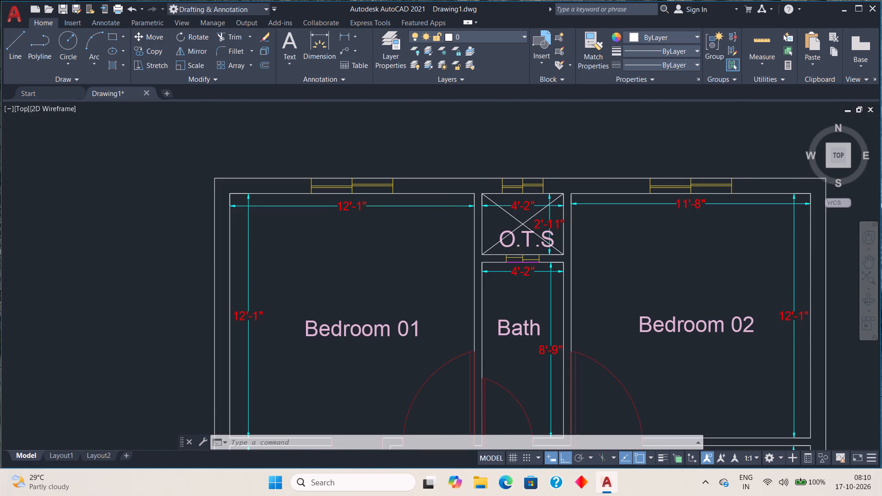
{"action": "scroll", "coordinate": [516, 215], "scroll_direction": "down", "scroll_amount": 4}
{"action": "middle_click_drag", "start_coordinate": [496, 258], "coordinate": [572, 196]}
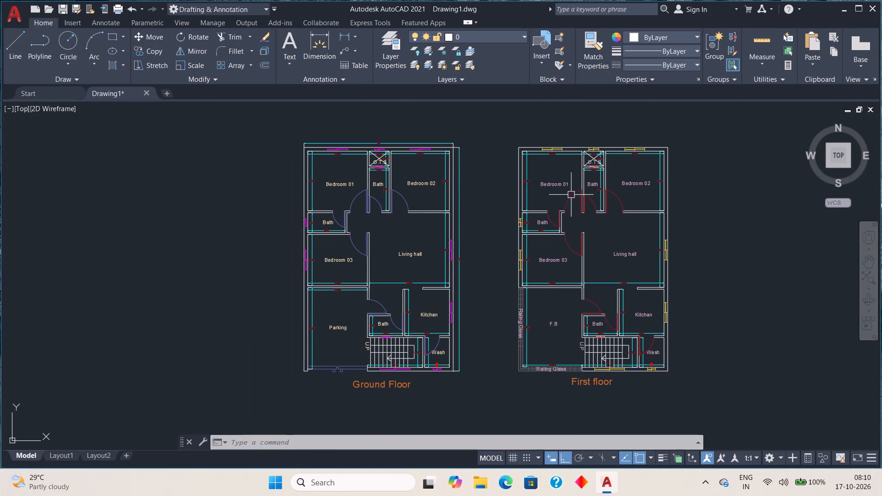
{"action": "middle_click_drag", "start_coordinate": [596, 186], "coordinate": [591, 203]}
{"action": "scroll", "coordinate": [588, 182], "scroll_direction": "up", "scroll_amount": 4}
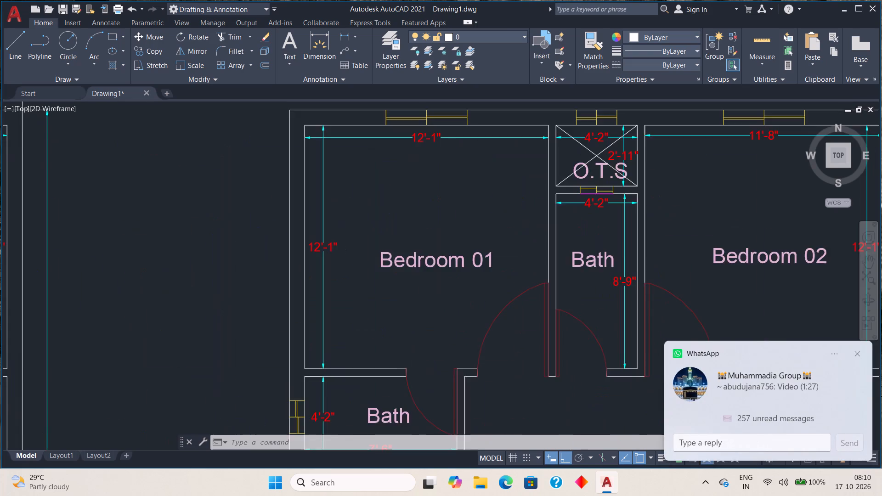
{"action": "scroll", "coordinate": [588, 182], "scroll_direction": "down", "scroll_amount": 3}
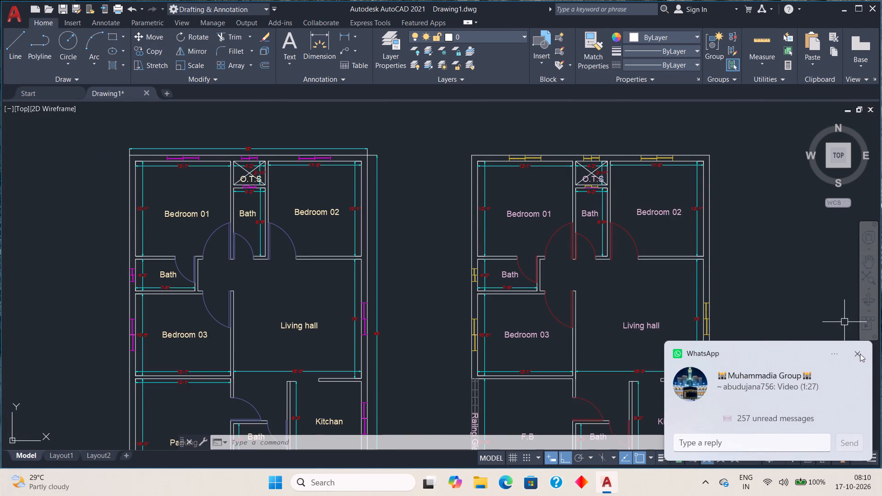
Dismiss the incoming message notification covering part of the first floor plan.
{"action": "left_click", "coordinate": [860, 354]}
Compare the complete ground floor and first floor plans side by side.
{"action": "middle_click_drag", "start_coordinate": [647, 303], "coordinate": [613, 164]}
{"action": "scroll", "coordinate": [613, 163], "scroll_direction": "down", "scroll_amount": 2}
{"action": "middle_click_drag", "start_coordinate": [611, 180], "coordinate": [612, 240]}
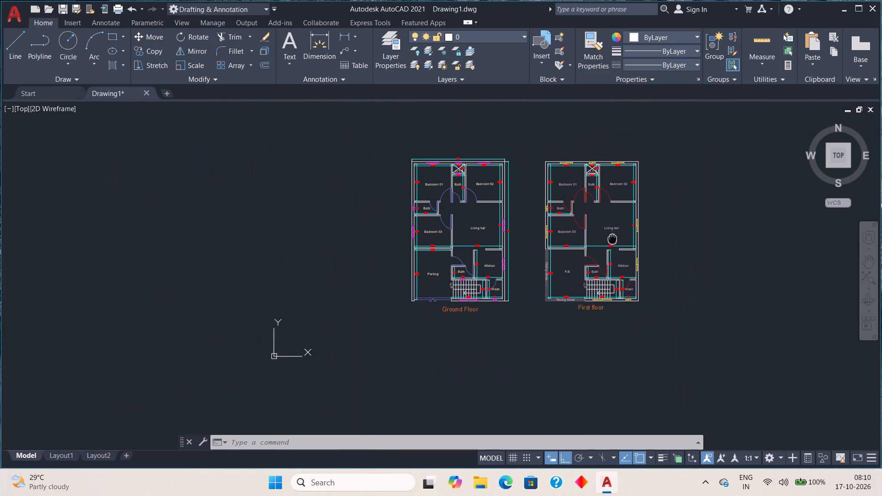
{"action": "middle_click_drag", "start_coordinate": [612, 240], "coordinate": [612, 241]}
{"action": "scroll", "coordinate": [594, 218], "scroll_direction": "up", "scroll_amount": 2}
{"action": "scroll", "coordinate": [594, 218], "scroll_direction": "down", "scroll_amount": 1}
{"action": "middle_click_drag", "start_coordinate": [582, 225], "coordinate": [561, 245]}
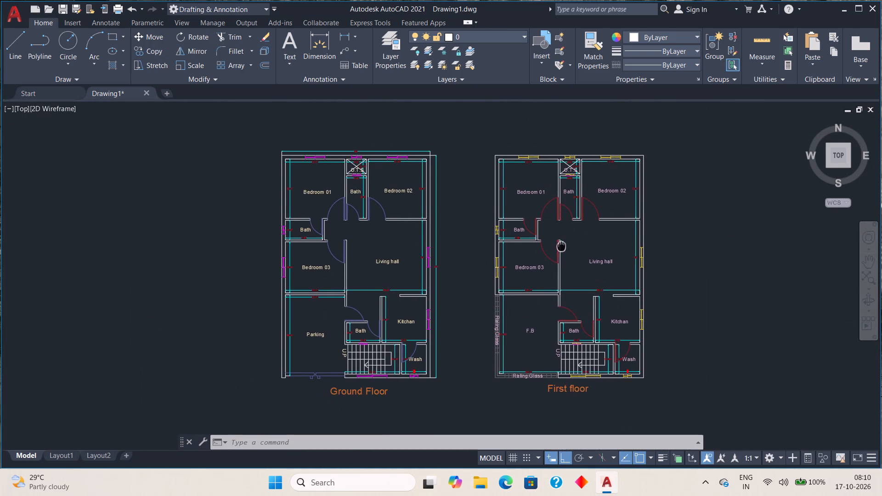
{"action": "middle_click_drag", "start_coordinate": [561, 245], "coordinate": [534, 254]}
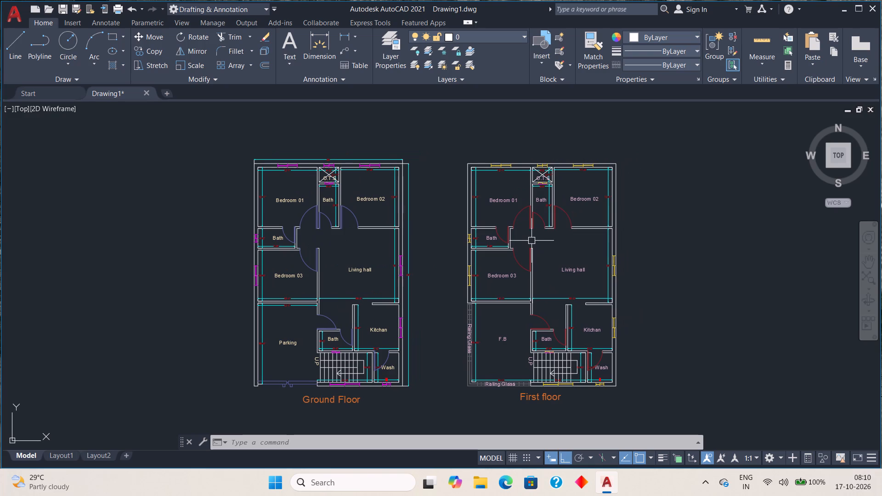
{"action": "middle_click_drag", "start_coordinate": [545, 254], "coordinate": [545, 258]}
{"action": "scroll", "coordinate": [545, 255], "scroll_direction": "up", "scroll_amount": 1}
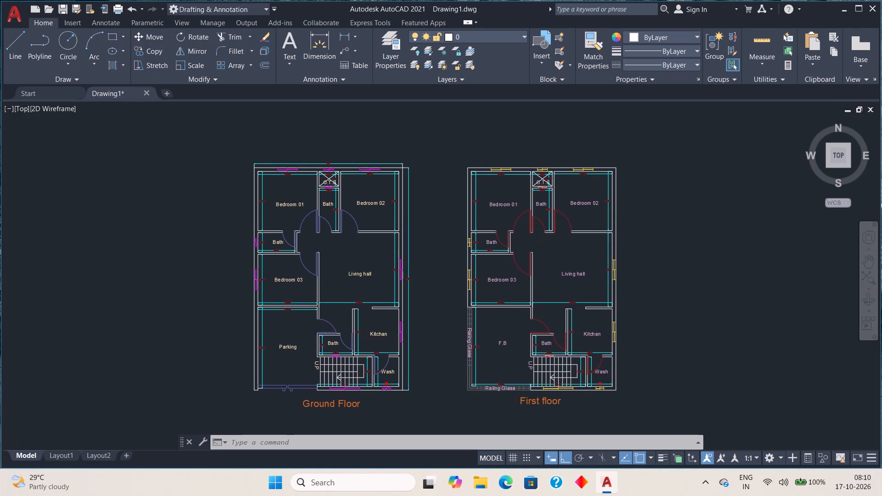
{"action": "scroll", "coordinate": [545, 255], "scroll_direction": "down", "scroll_amount": 1}
{"action": "middle_click_drag", "start_coordinate": [545, 255], "coordinate": [542, 240]}
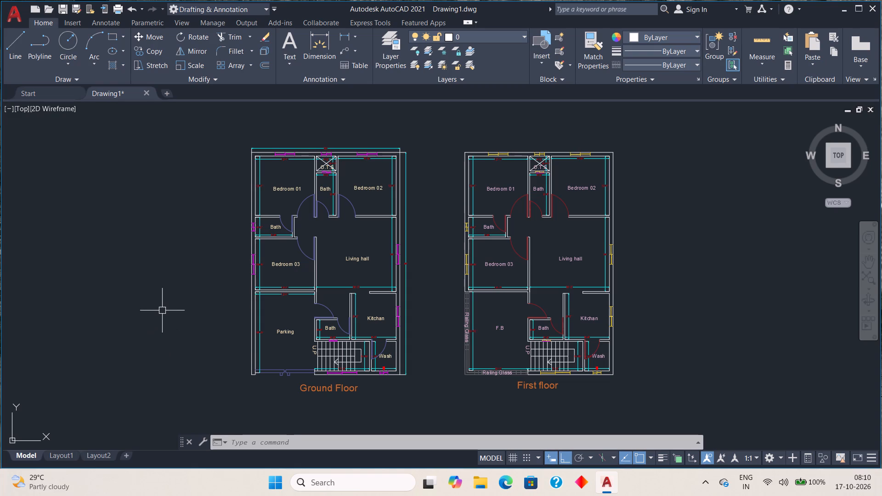
Start saving the drawing and choose the "fuji app sufiyan" folder on the Windows (C:) drive as its location.
{"action": "key", "text": "ctrl+s"}
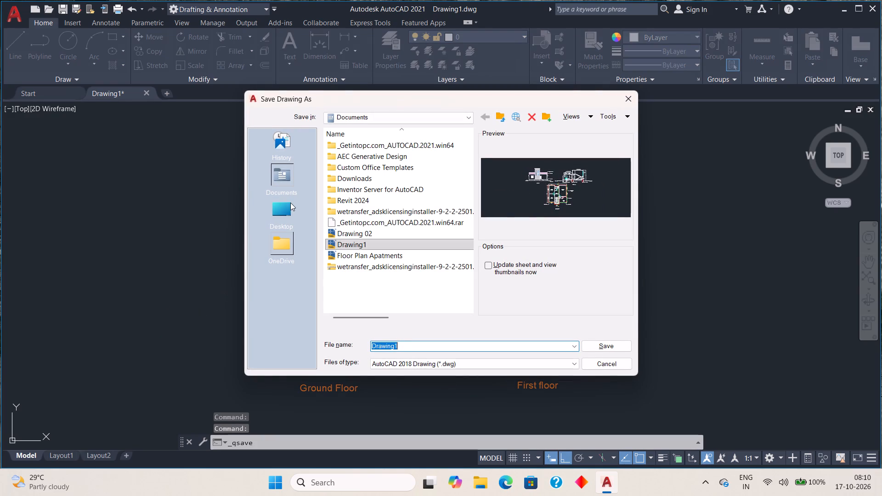
{"action": "scroll", "coordinate": [350, 200], "scroll_direction": "down", "scroll_amount": 5}
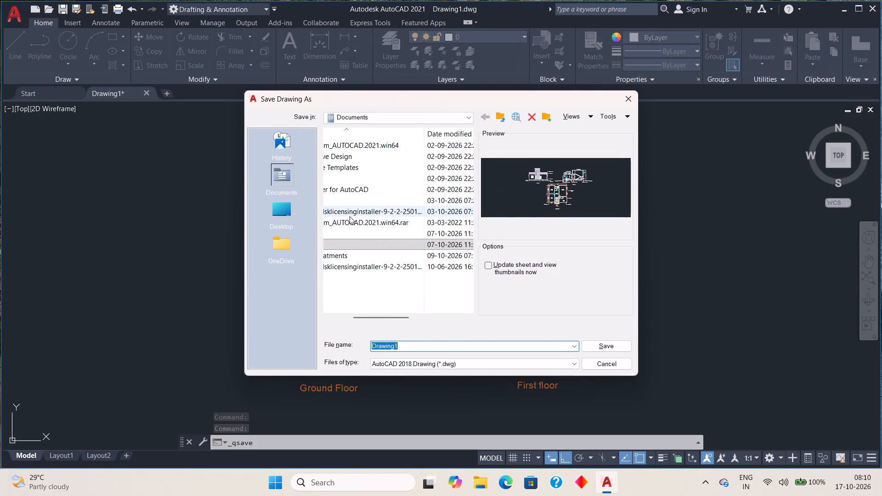
{"action": "scroll", "coordinate": [350, 216], "scroll_direction": "up", "scroll_amount": 6}
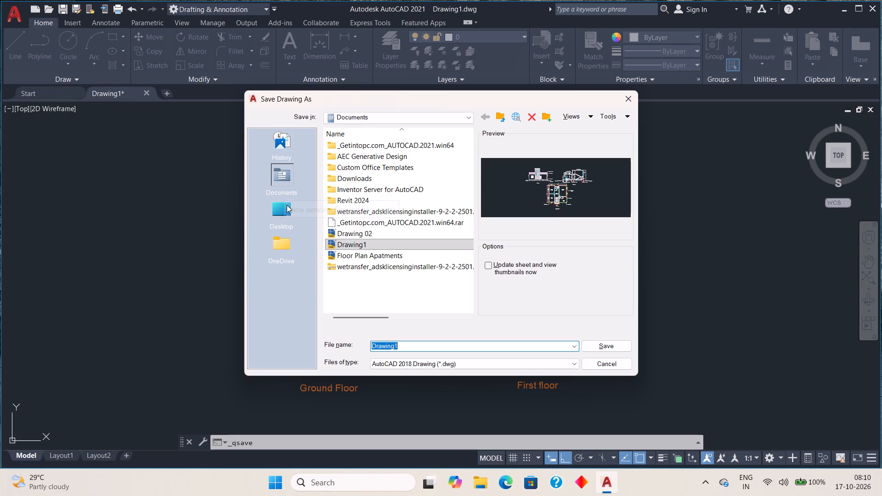
{"action": "left_click", "coordinate": [287, 209]}
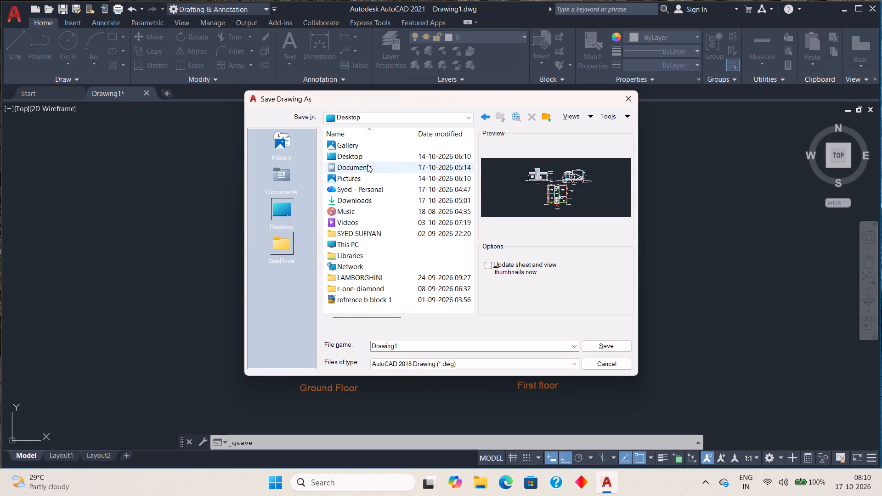
{"action": "scroll", "coordinate": [367, 164], "scroll_direction": "down", "scroll_amount": 2}
{"action": "scroll", "coordinate": [363, 170], "scroll_direction": "up", "scroll_amount": 5}
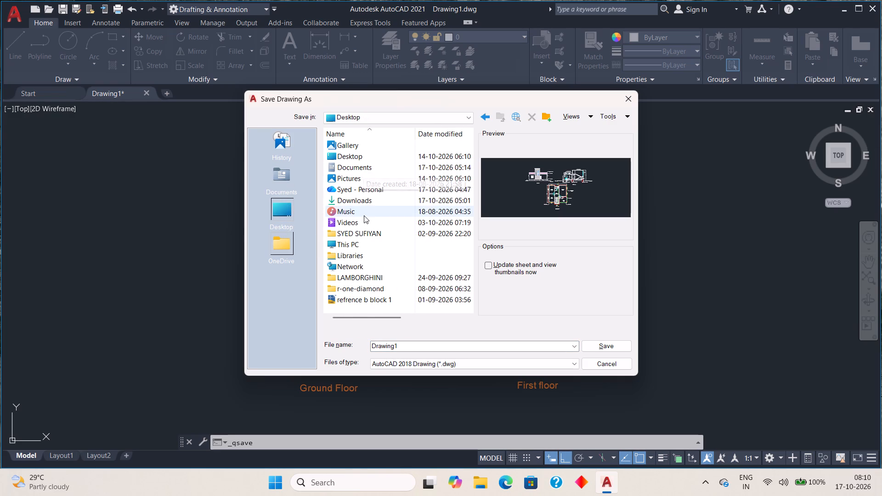
{"action": "left_click", "coordinate": [343, 243]}
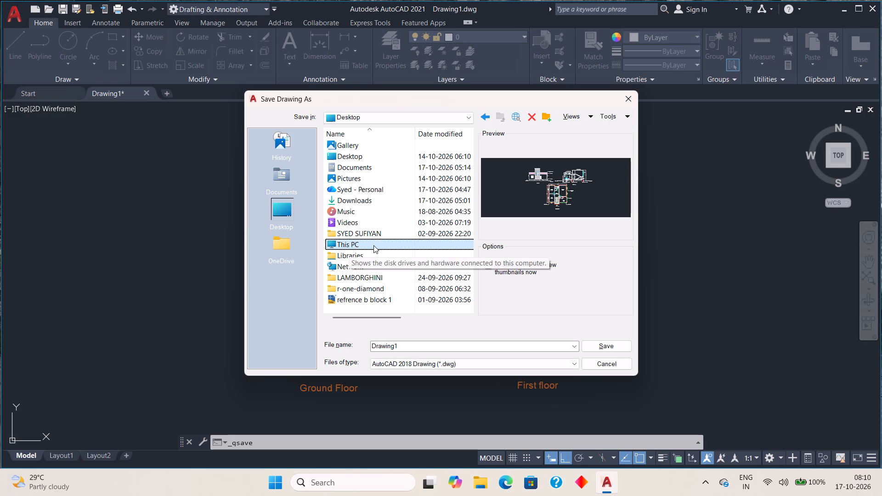
{"action": "double_click", "coordinate": [373, 245]}
{"action": "double_click", "coordinate": [358, 153]}
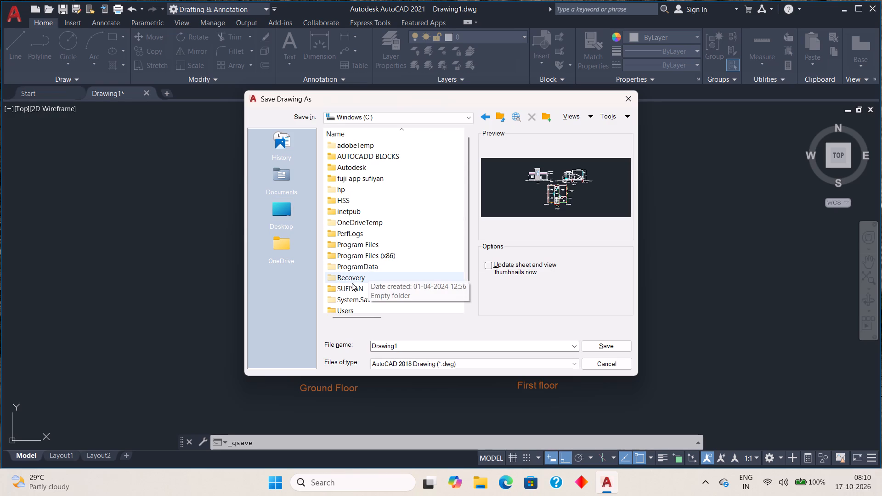
{"action": "scroll", "coordinate": [366, 250], "scroll_direction": "down", "scroll_amount": 2}
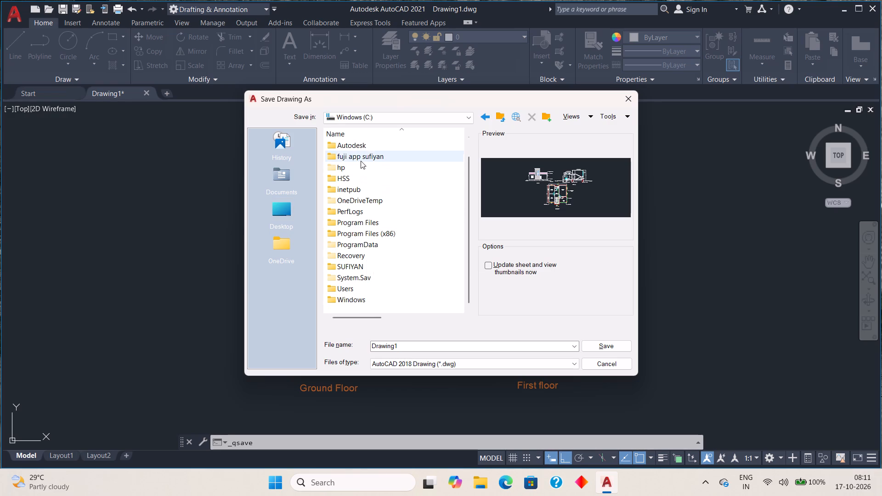
{"action": "left_click", "coordinate": [365, 156]}
{"action": "left_click", "coordinate": [365, 156]}
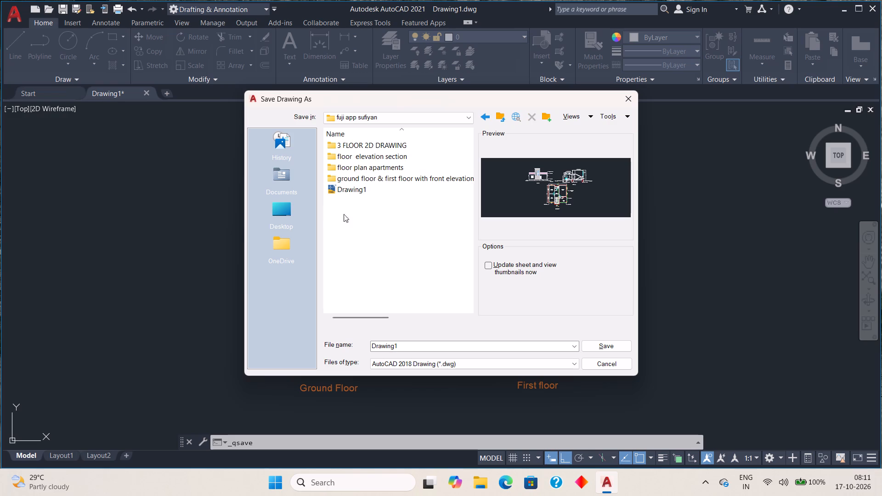
Name the drawing "30' x 45' G+1 PLAN" and save it as an AutoCAD 2018 drawing in the chosen folder.
{"action": "left_click", "coordinate": [406, 348]}
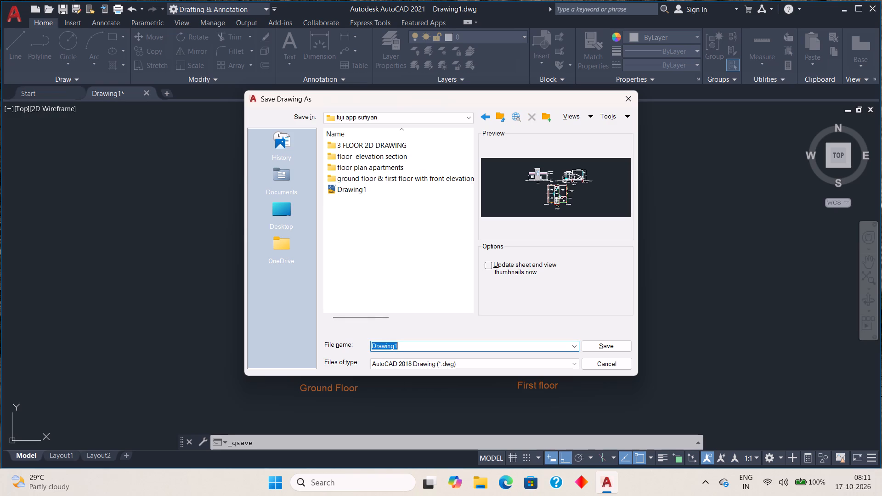
{"action": "key", "text": "BackSpace"}
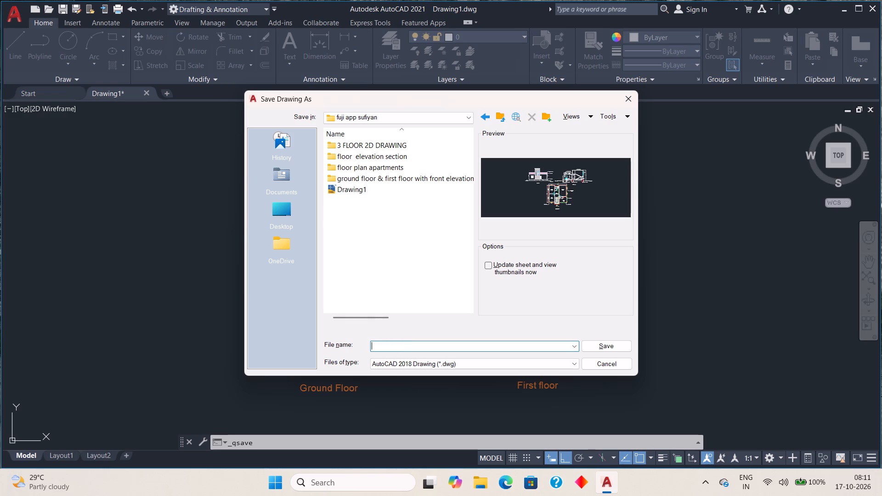
{"action": "key", "text": "3"}
{"action": "key", "text": "0"}
{"action": "key", "text": "apostrophe"}
{"action": "key", "text": "space"}
{"action": "type", "text": "x"}
{"action": "key", "text": "space"}
{"action": "type", "text": "45"}
{"action": "type", "text": "'"}
{"action": "key", "text": "space"}
{"action": "key", "text": "g"}
{"action": "key", "text": "equal"}
{"action": "key", "text": "BackSpace"}
{"action": "key", "text": "shift+plus"}
{"action": "type", "text": "1"}
{"action": "key", "text": "space"}
{"action": "type", "text": "PL"}
{"action": "type", "text": "AN"}
{"action": "left_click", "coordinate": [614, 347]}
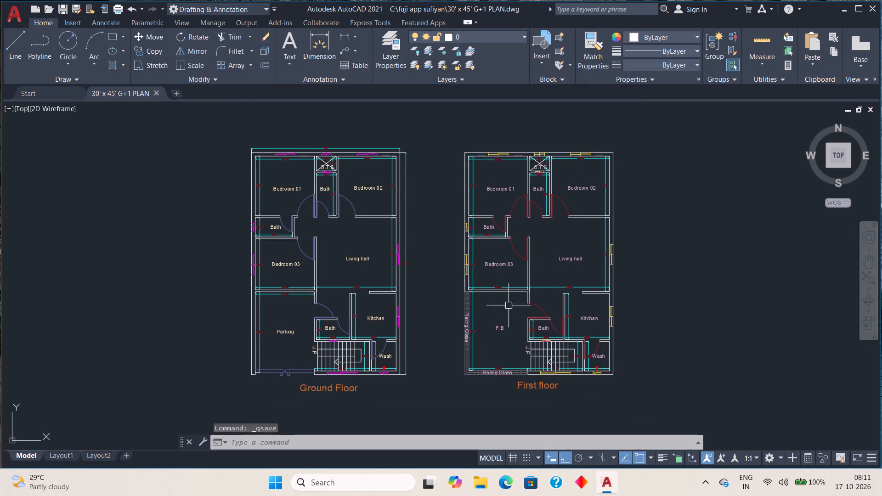
Minimize the drawing window and open the Fuji app from the desktop.
{"action": "left_click", "coordinate": [848, 6]}
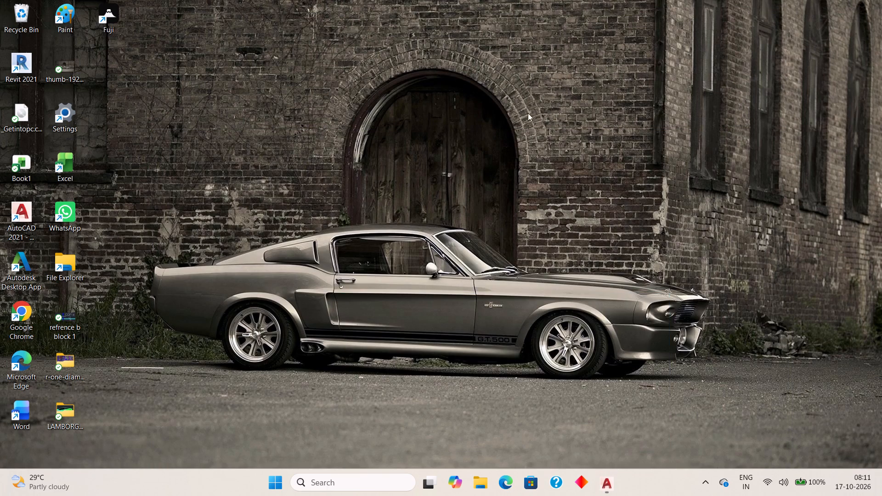
{"action": "double_click", "coordinate": [104, 9]}
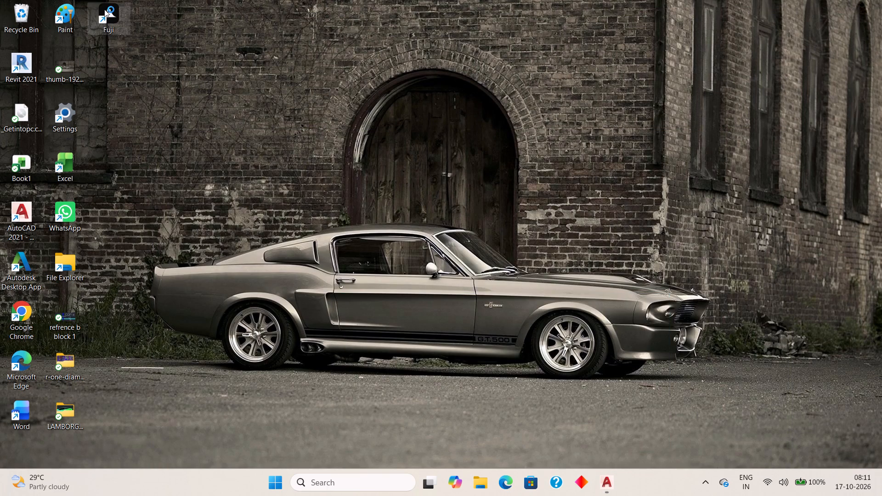
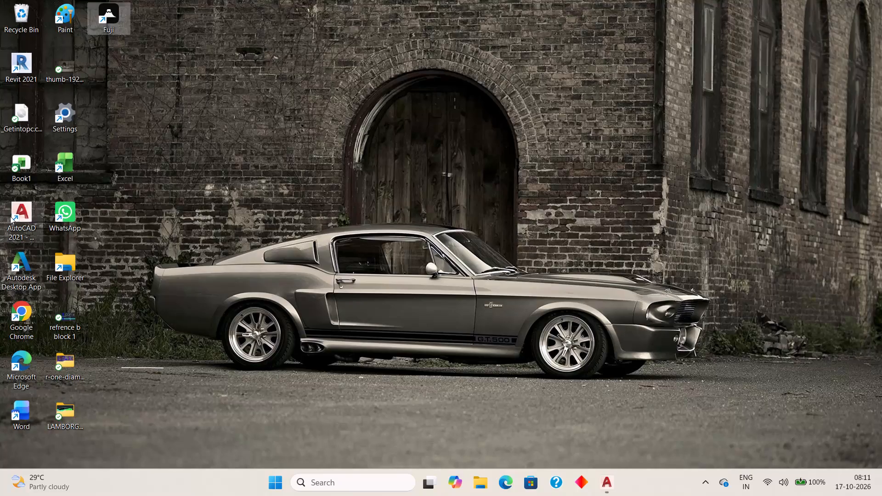
Look over the files in the fuji app sufiyan folder in File Explorer, and close the window.
{"action": "left_click", "coordinate": [486, 485]}
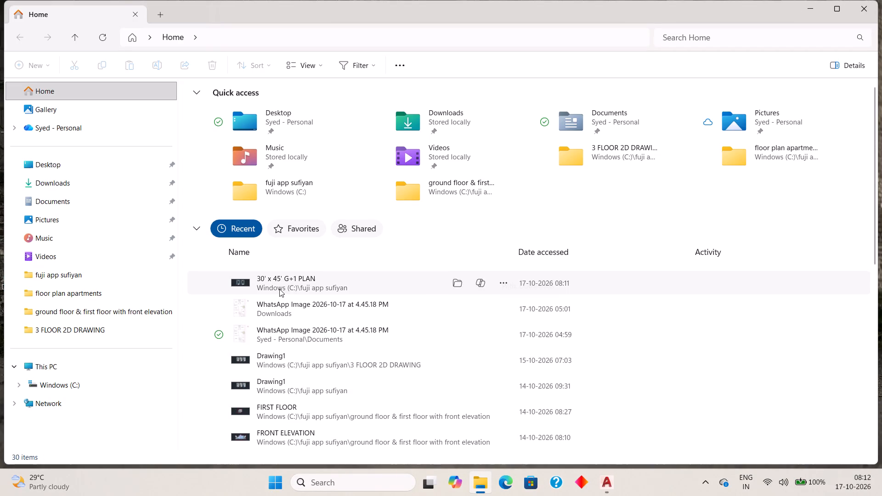
{"action": "left_click", "coordinate": [54, 276]}
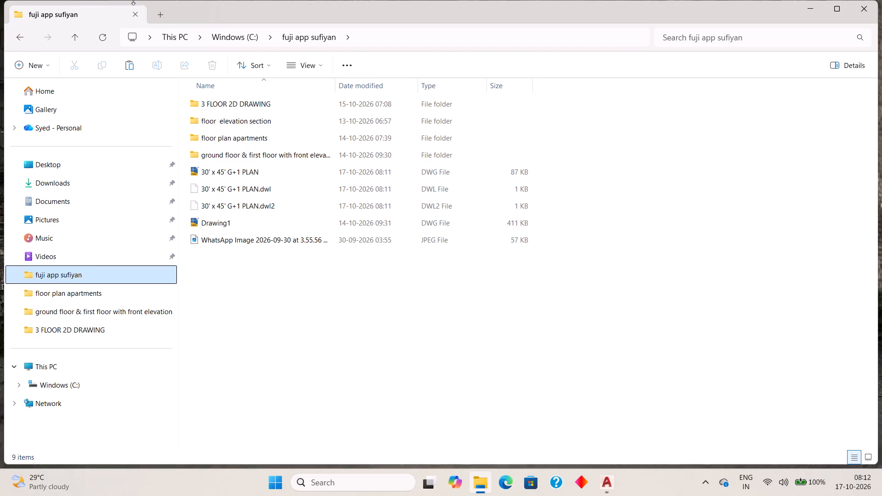
{"action": "left_click", "coordinate": [876, 10]}
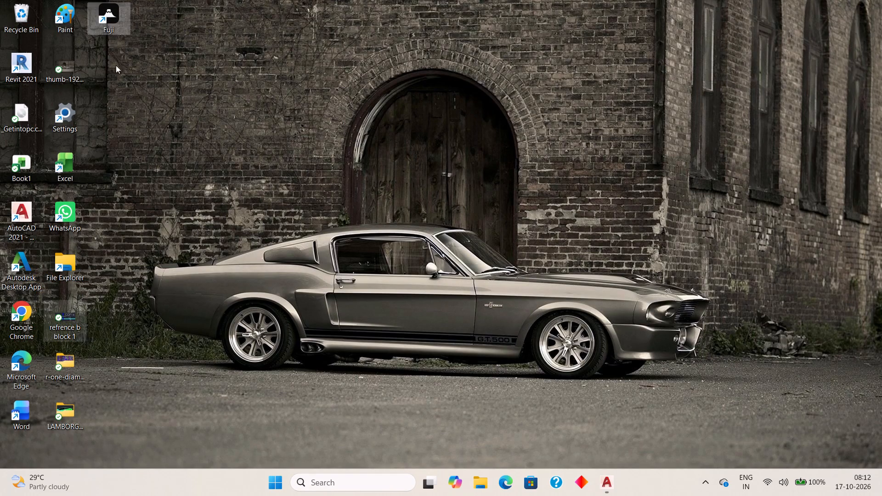
Launch the Fuji application from the desktop.
{"action": "double_click", "coordinate": [113, 27]}
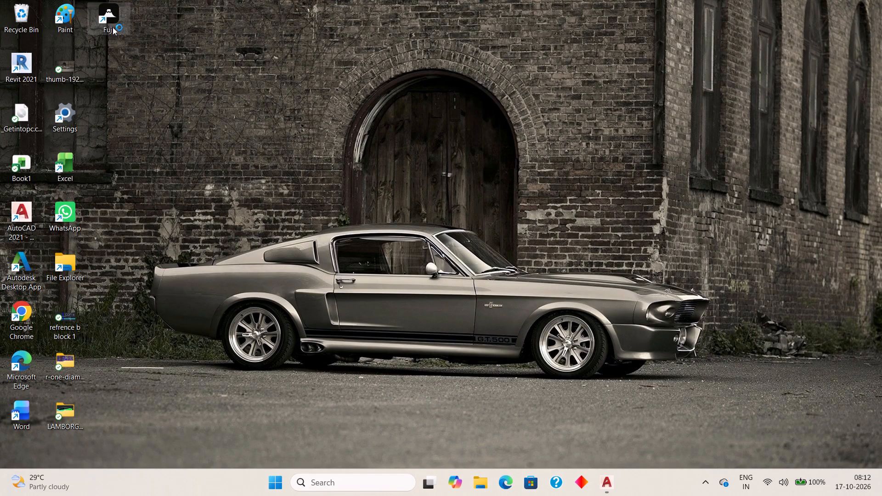